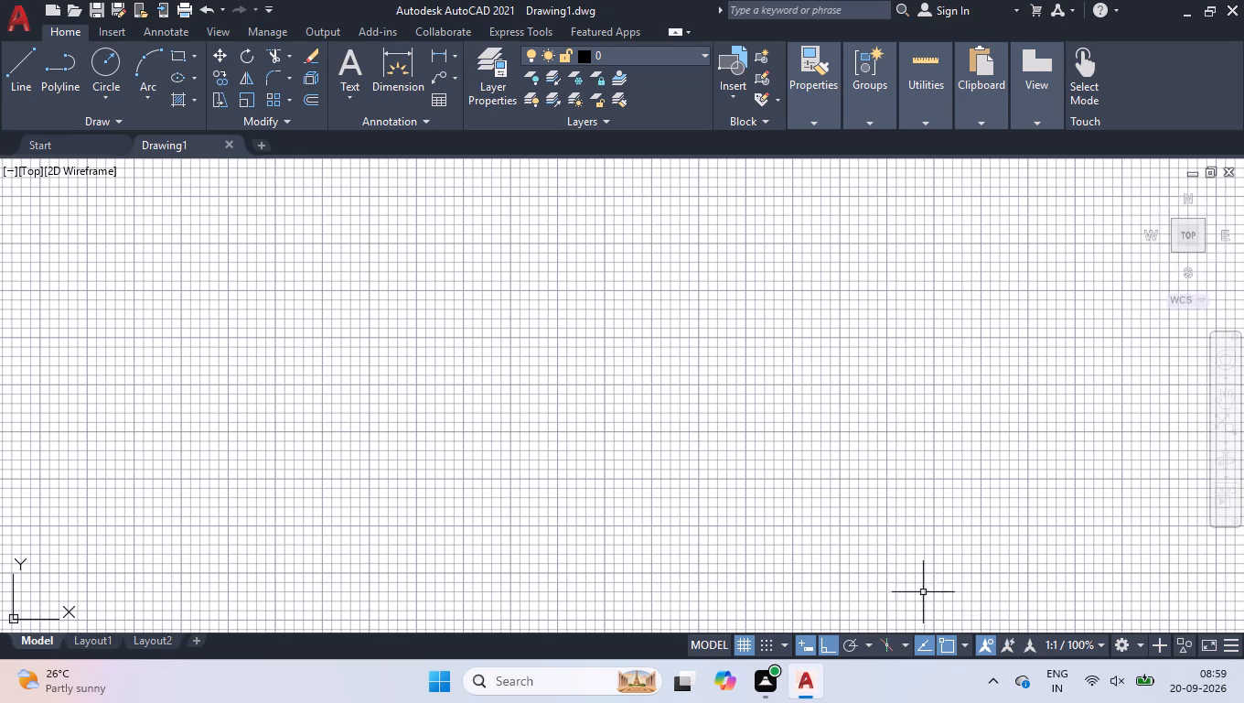
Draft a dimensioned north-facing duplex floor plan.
Turn off the drawing grid display.
{"action": "left_click", "coordinate": [739, 644]}
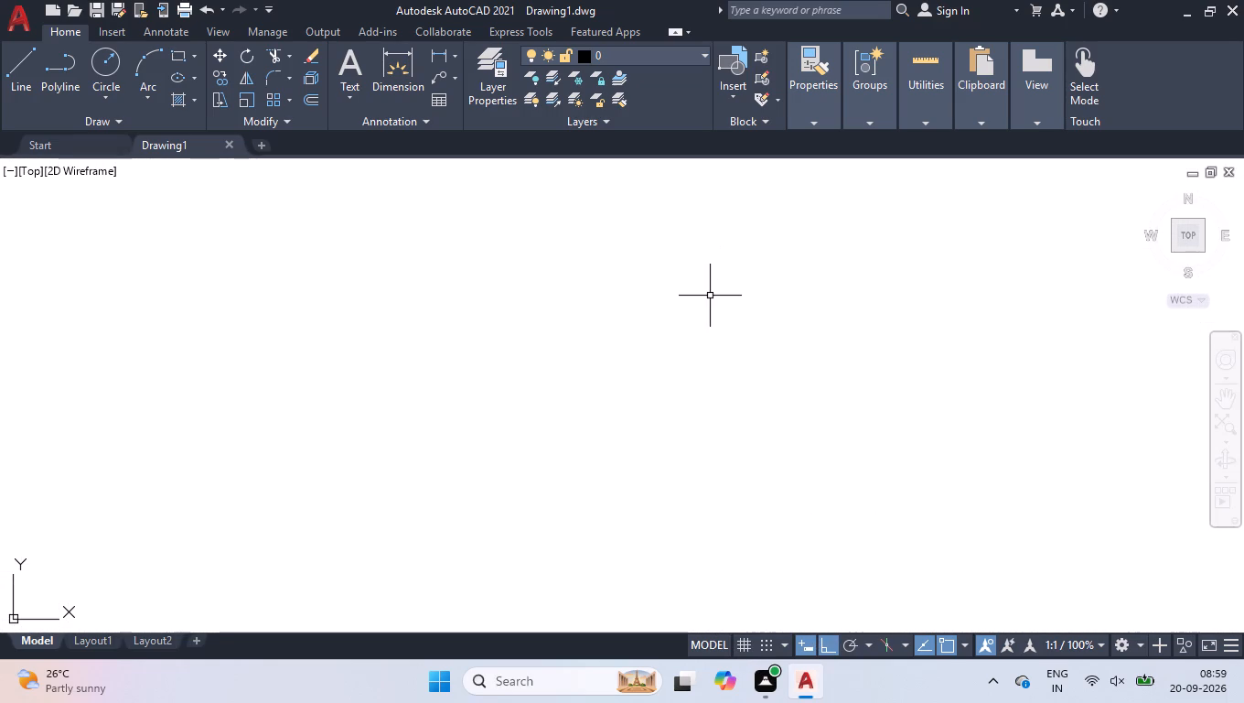
Configure the drawing units to Engineering length with 0'-0.00" precision and an insertion scale of Inches.
{"action": "type", "text": "un"}
{"action": "key", "text": "Return"}
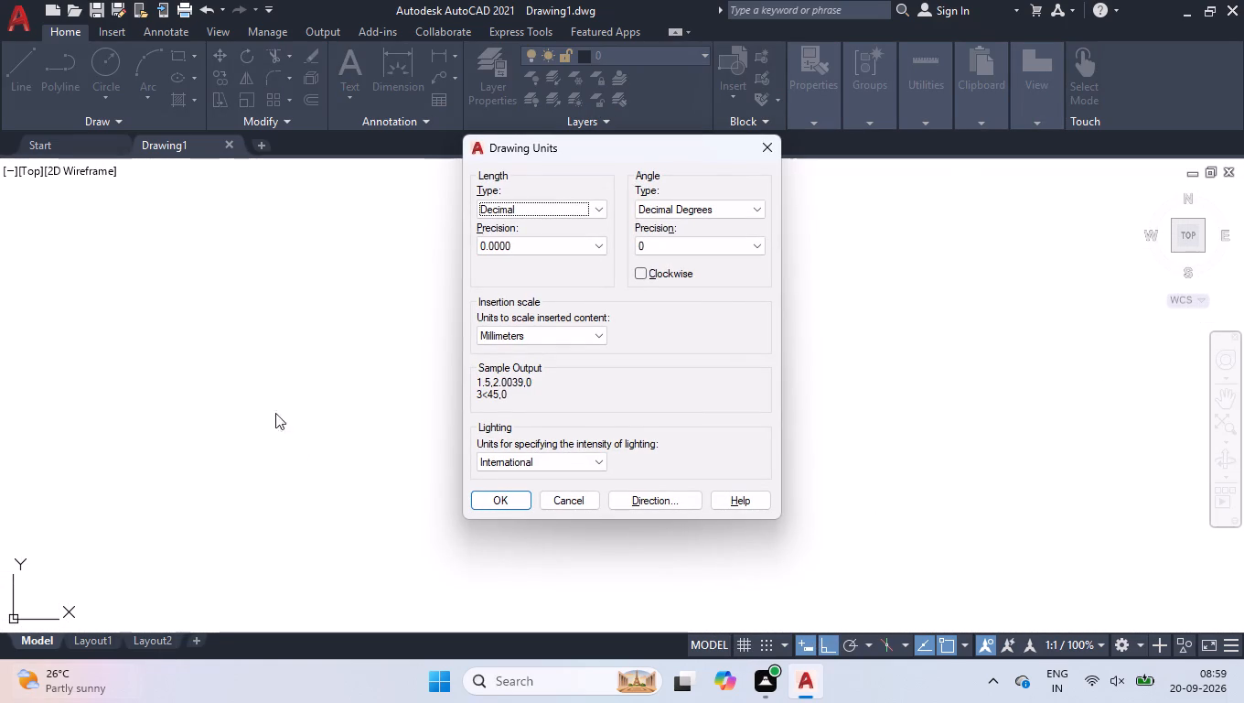
{"action": "left_click", "coordinate": [541, 212]}
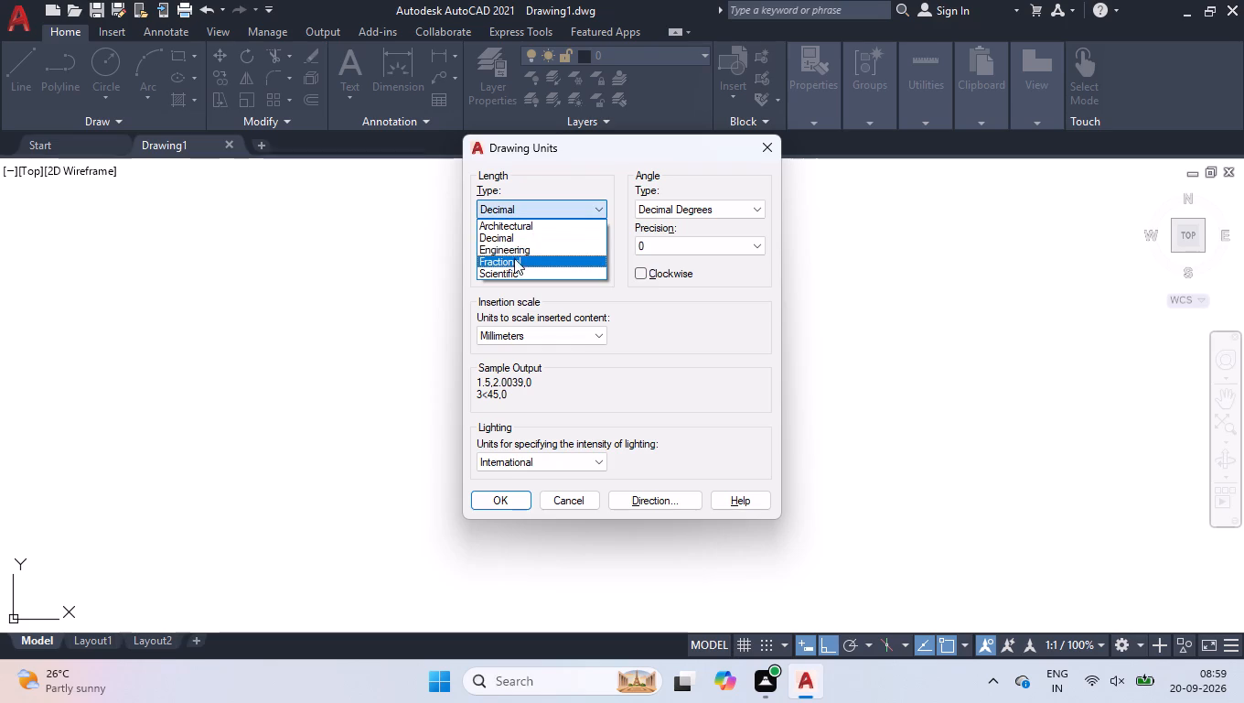
{"action": "left_click", "coordinate": [514, 249]}
{"action": "left_click", "coordinate": [514, 249]}
{"action": "left_click", "coordinate": [500, 283]}
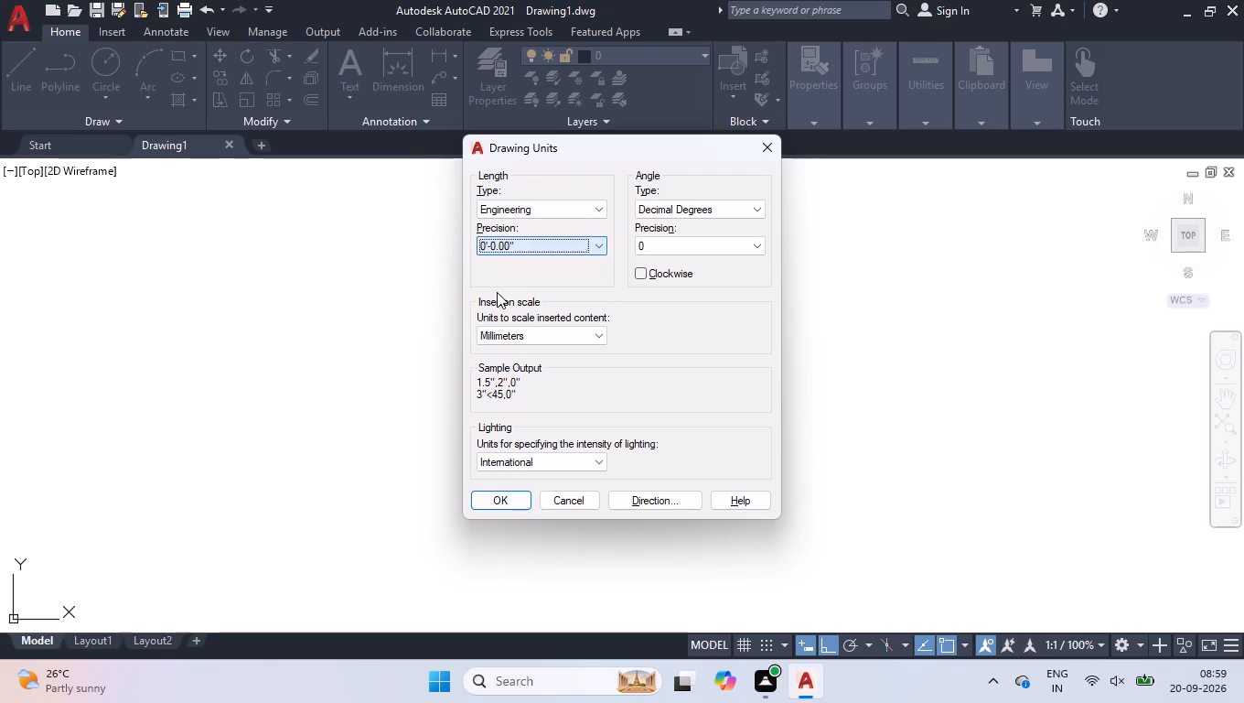
{"action": "left_click", "coordinate": [500, 333]}
{"action": "left_click", "coordinate": [496, 363]}
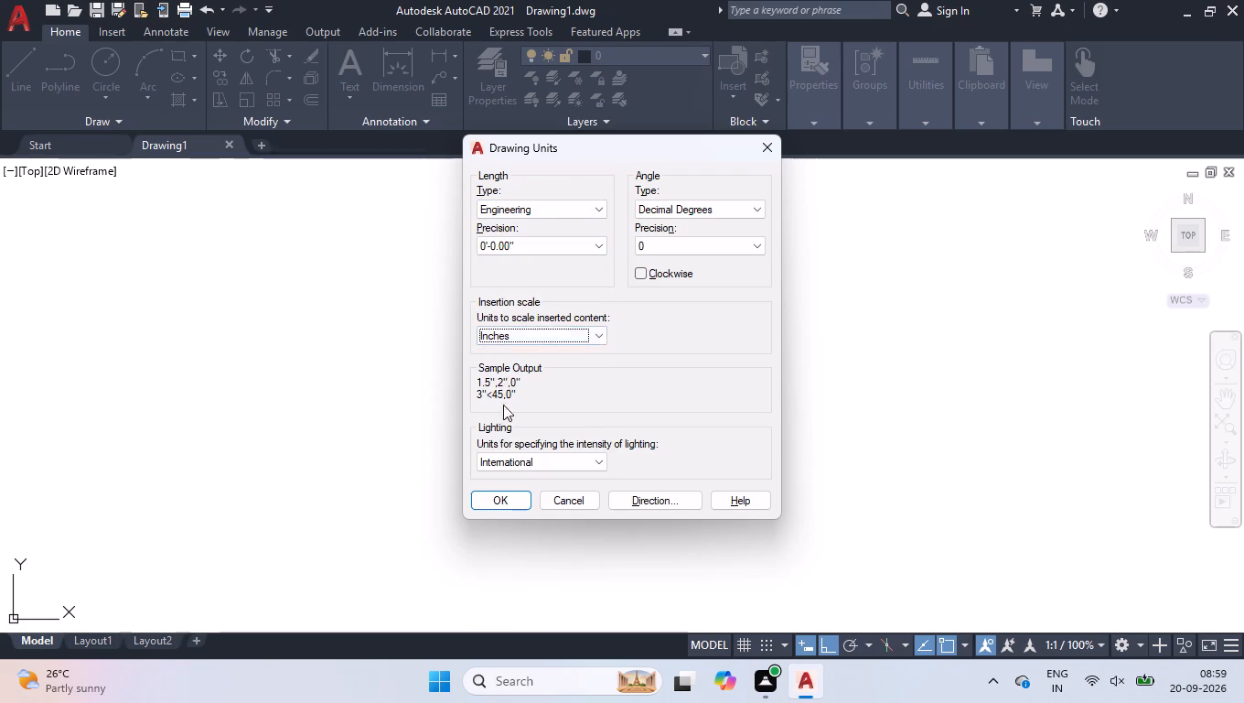
{"action": "left_click", "coordinate": [511, 501]}
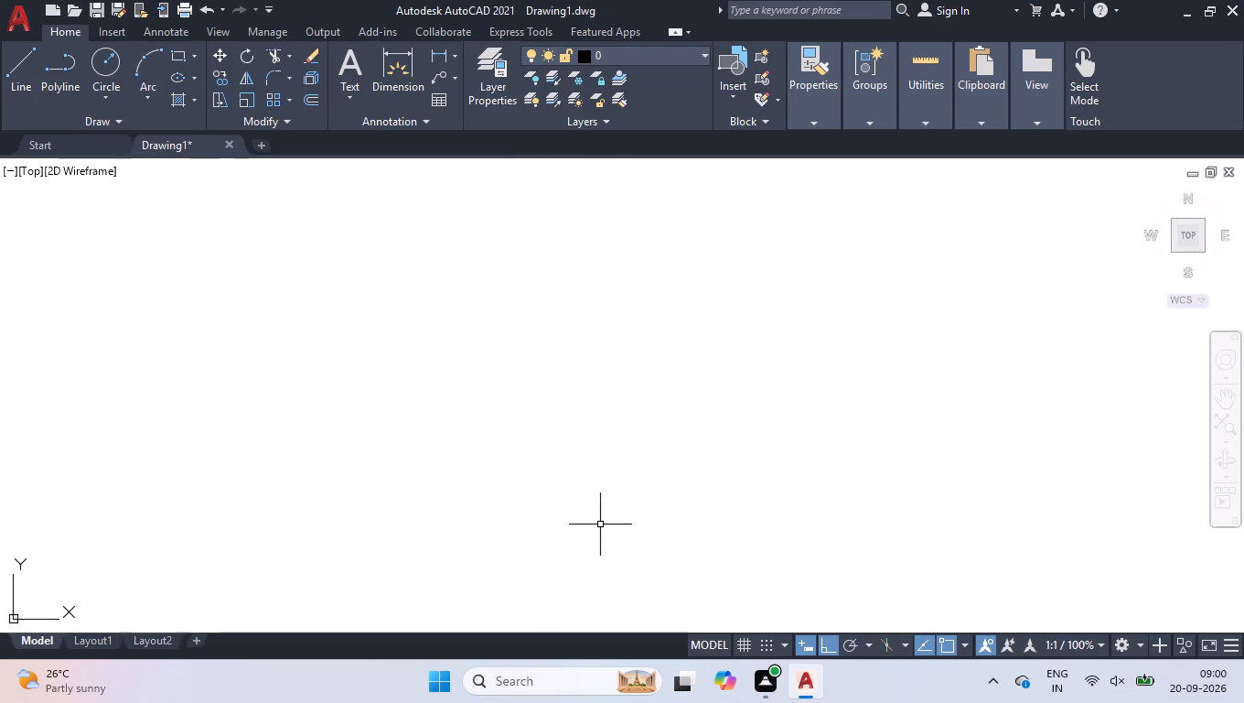
Modify dimension style ISO-25's extension lines: extend 1" beyond dimension lines, offset 1" from origin, and enable fixed length.
{"action": "key", "text": "d"}
{"action": "key", "text": "Return"}
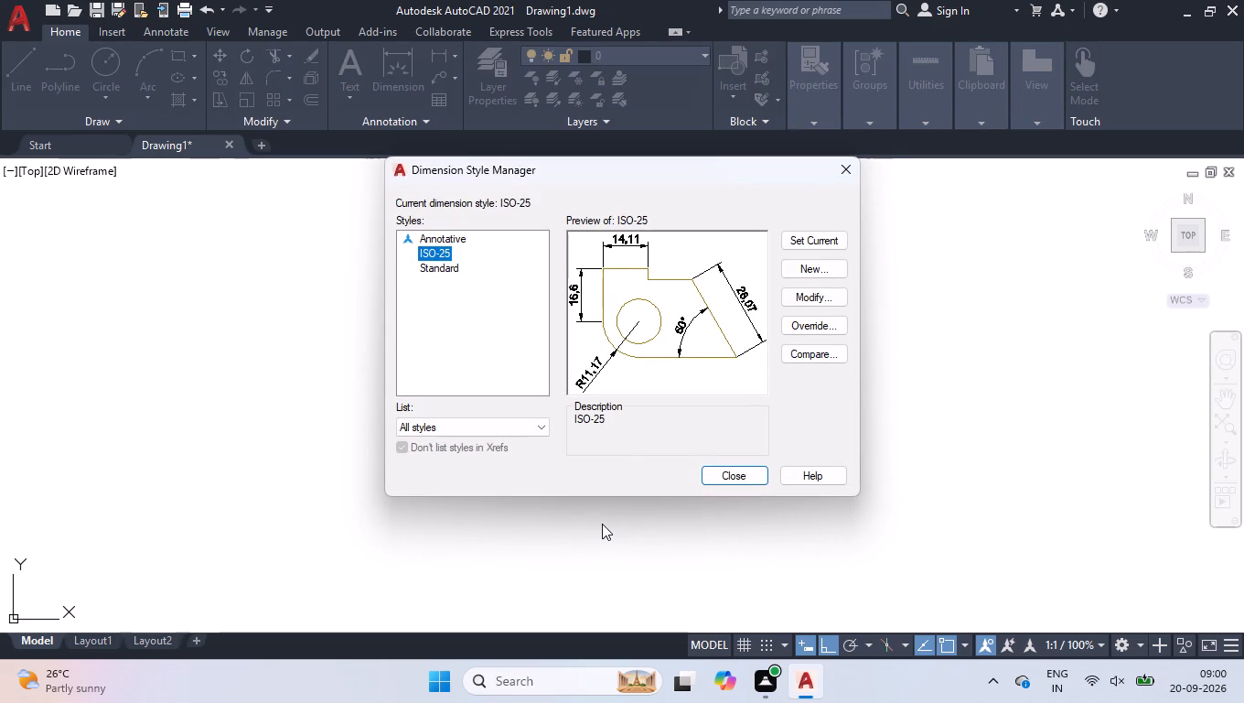
{"action": "left_click_drag", "start_coordinate": [898, 120], "coordinate": [360, 258]}
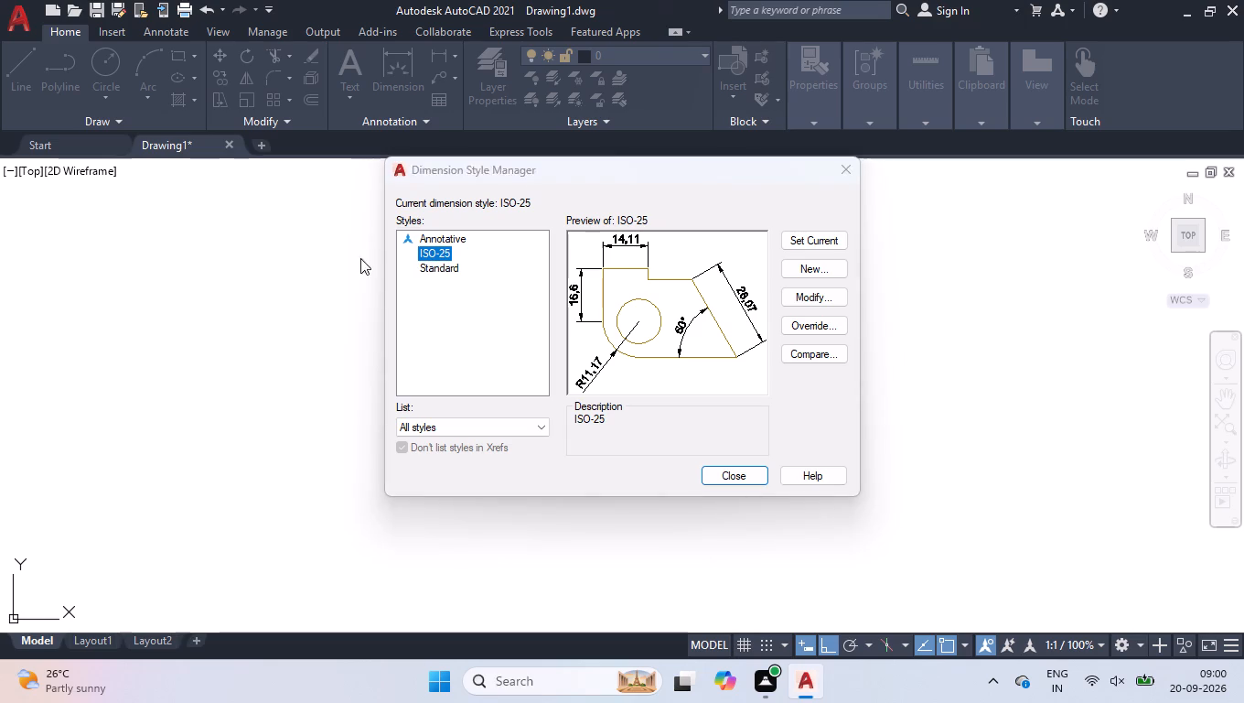
{"action": "left_click_drag", "start_coordinate": [360, 258], "coordinate": [1243, 279]}
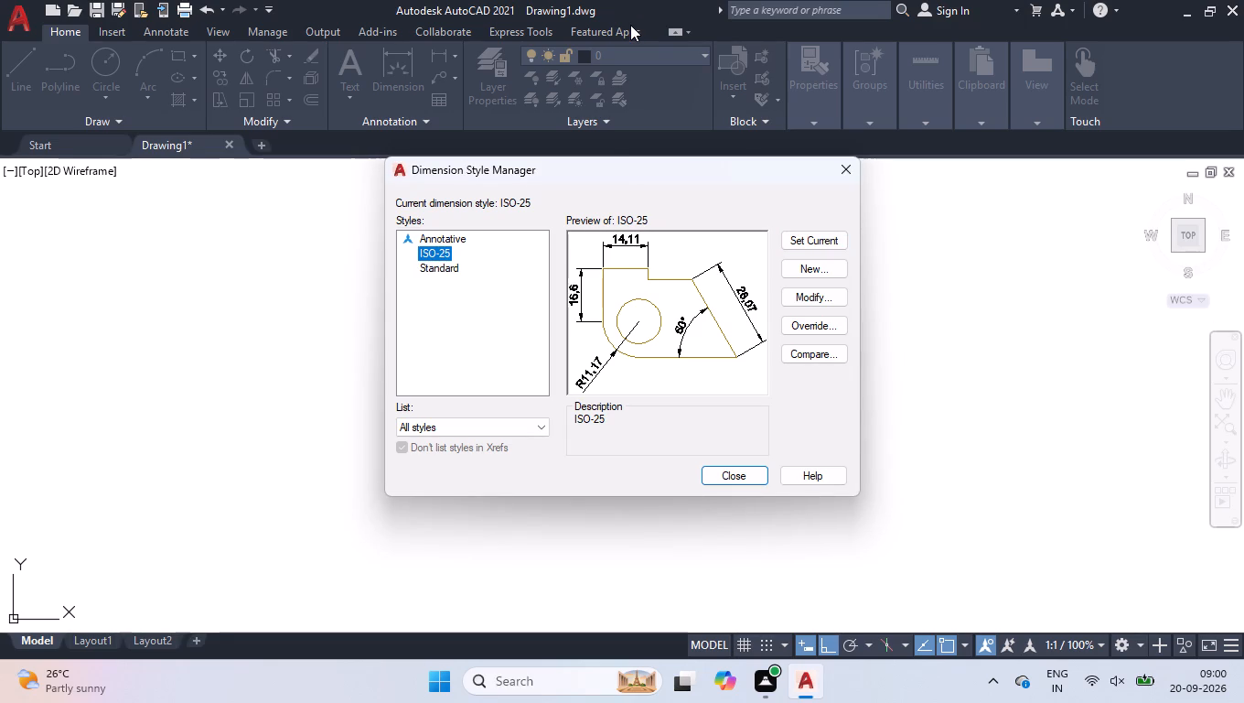
{"action": "left_click", "coordinate": [810, 299]}
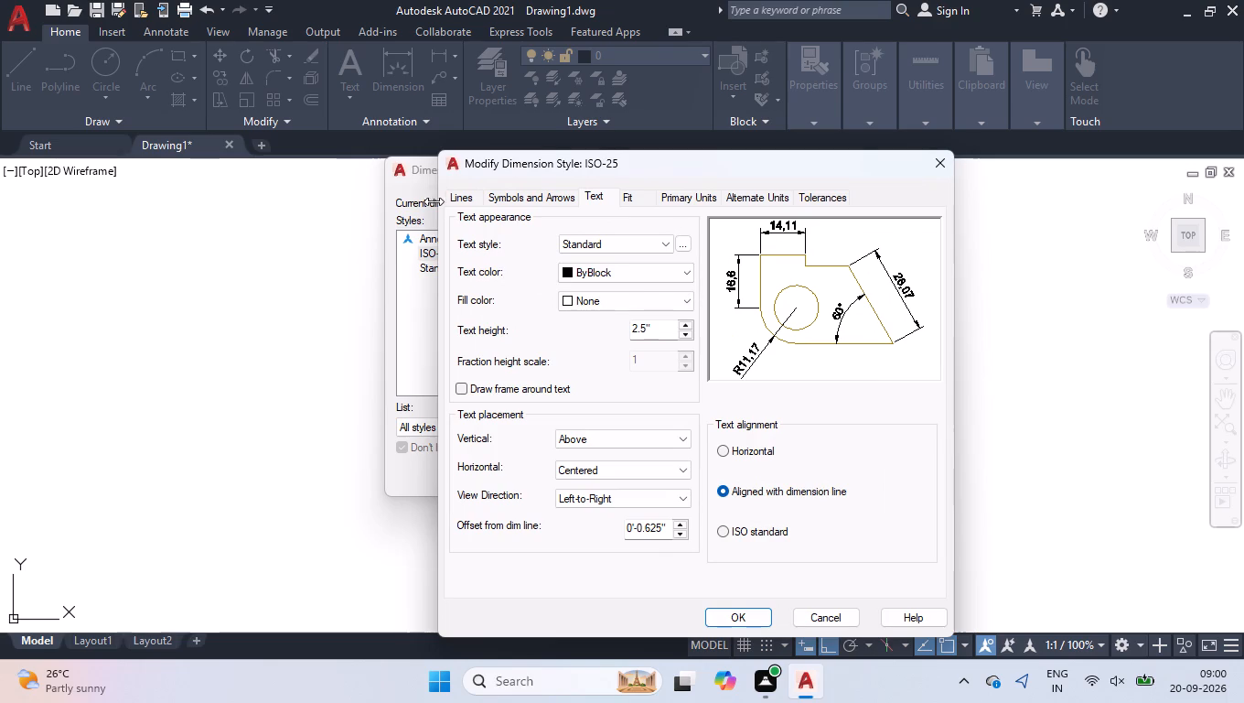
{"action": "left_click", "coordinate": [477, 201]}
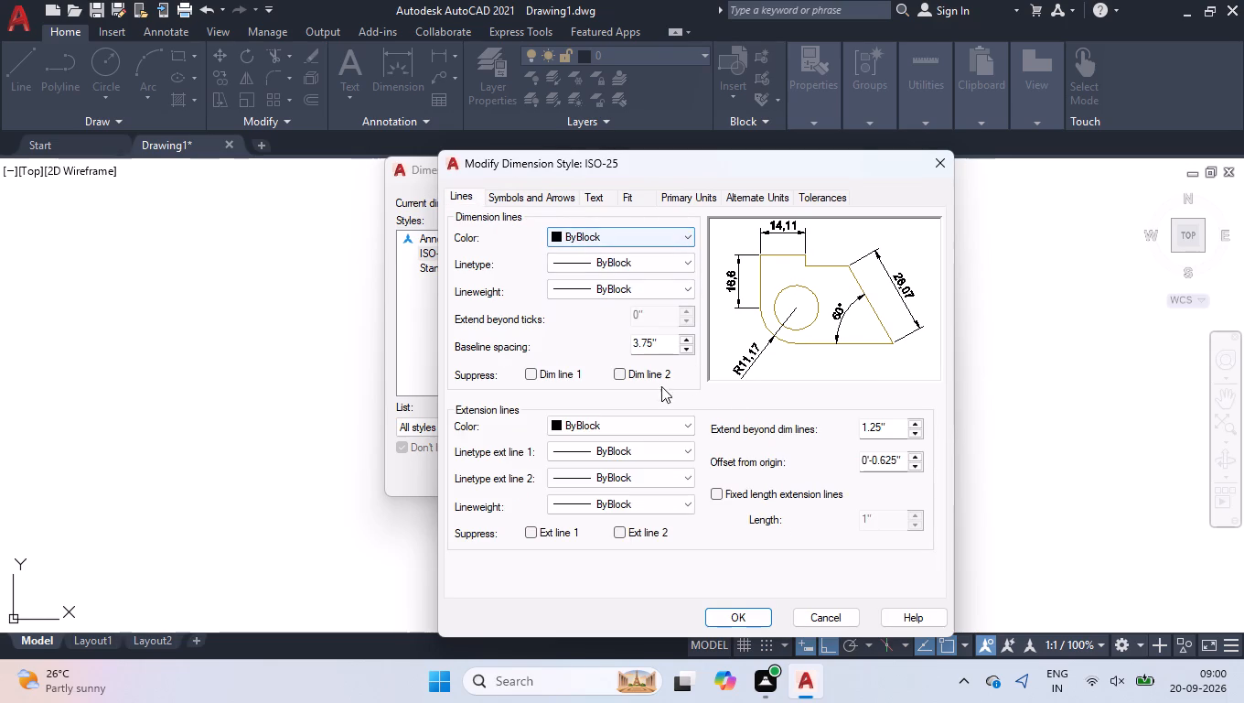
{"action": "left_click_drag", "start_coordinate": [899, 434], "coordinate": [761, 426]}
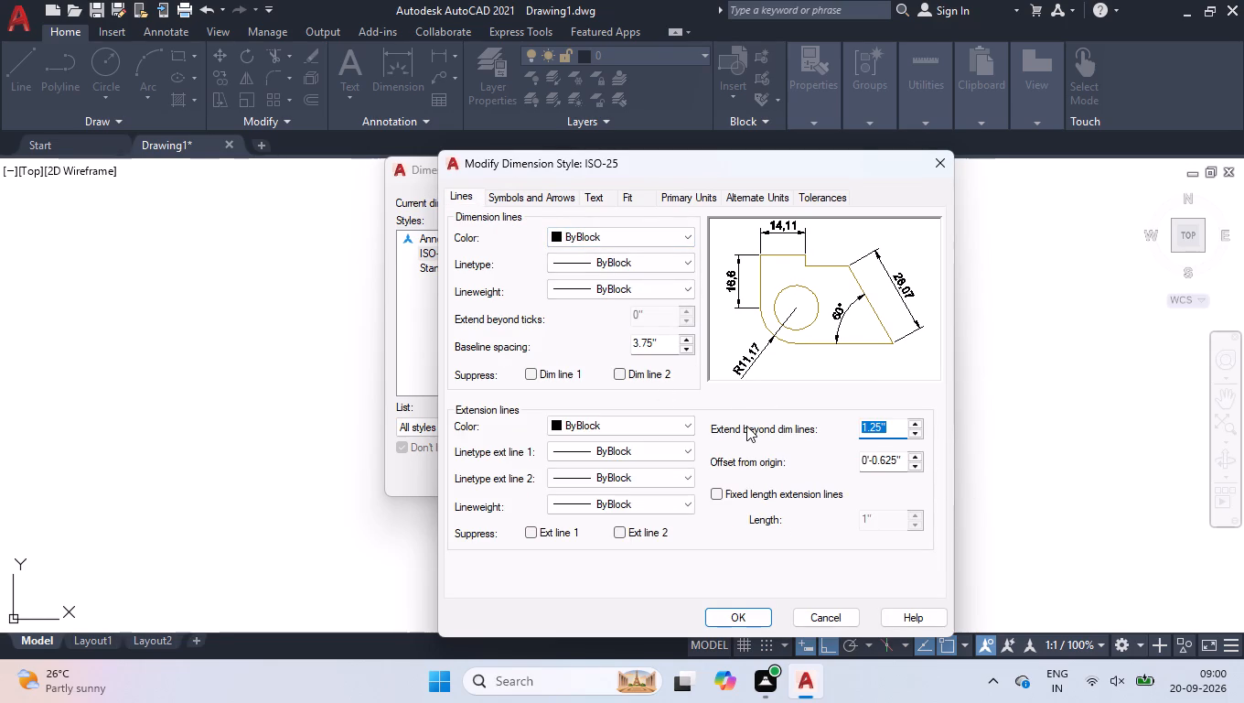
{"action": "key", "text": "1"}
{"action": "key", "text": "Return"}
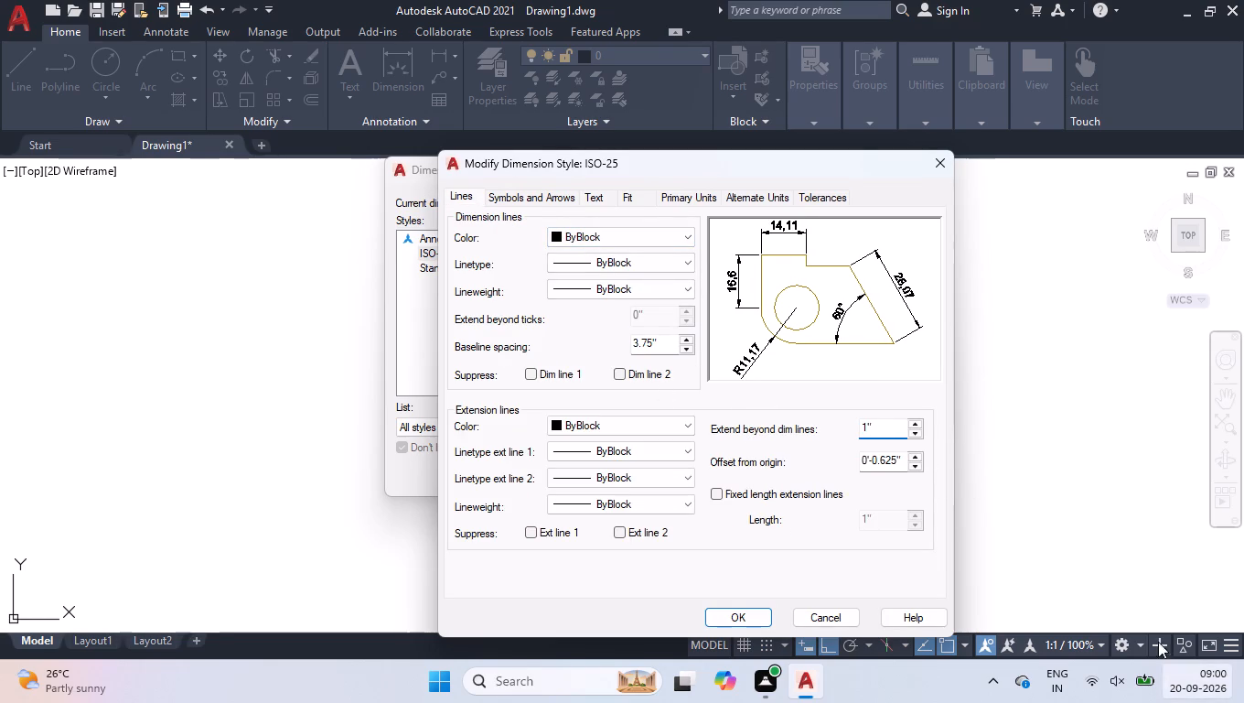
{"action": "left_click_drag", "start_coordinate": [906, 464], "coordinate": [781, 481]}
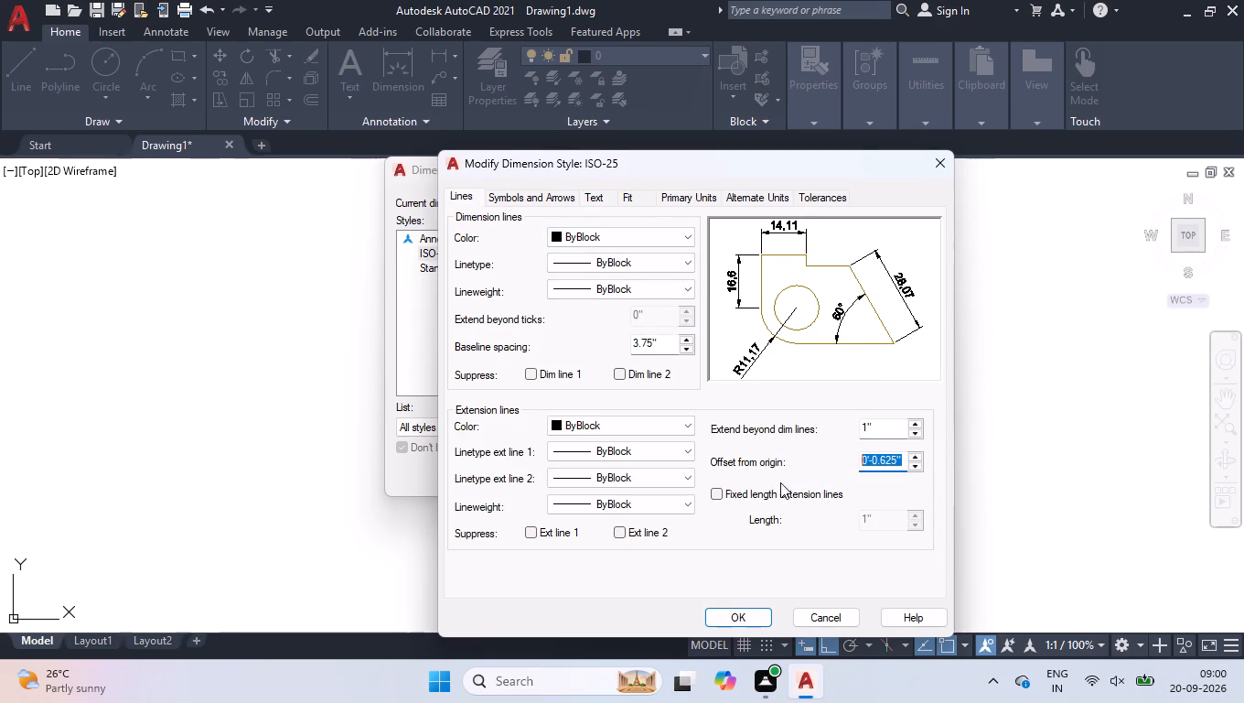
{"action": "key", "text": "1"}
{"action": "key", "text": "Return"}
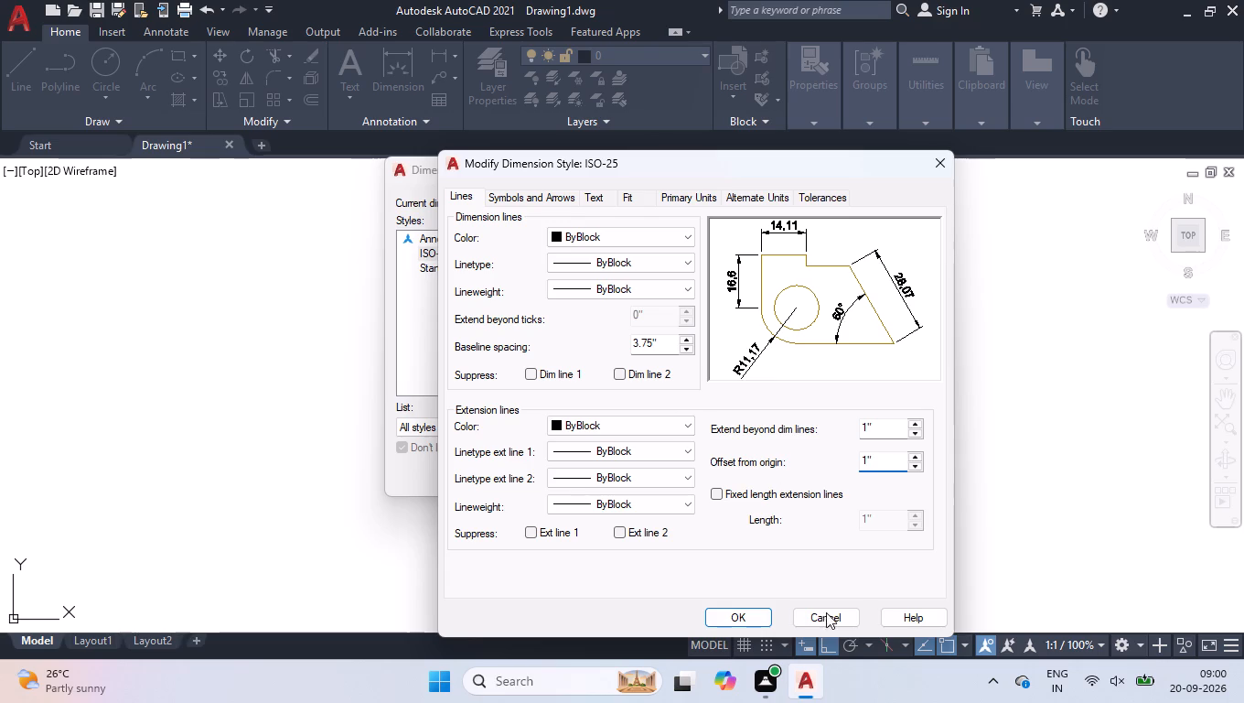
{"action": "left_click", "coordinate": [733, 494]}
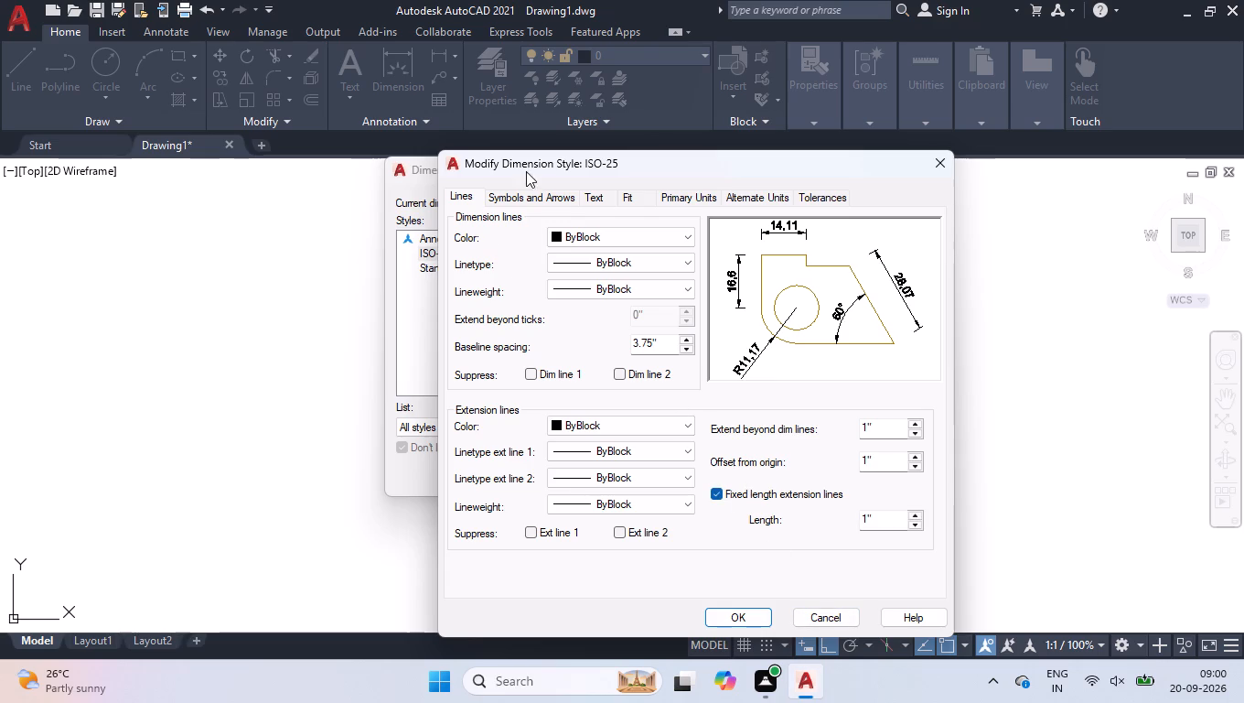
Set the dimension style's first and second arrowheads to Oblique with an arrow size of 4".
{"action": "left_click", "coordinate": [515, 184]}
{"action": "left_click", "coordinate": [524, 209]}
{"action": "left_click", "coordinate": [536, 203]}
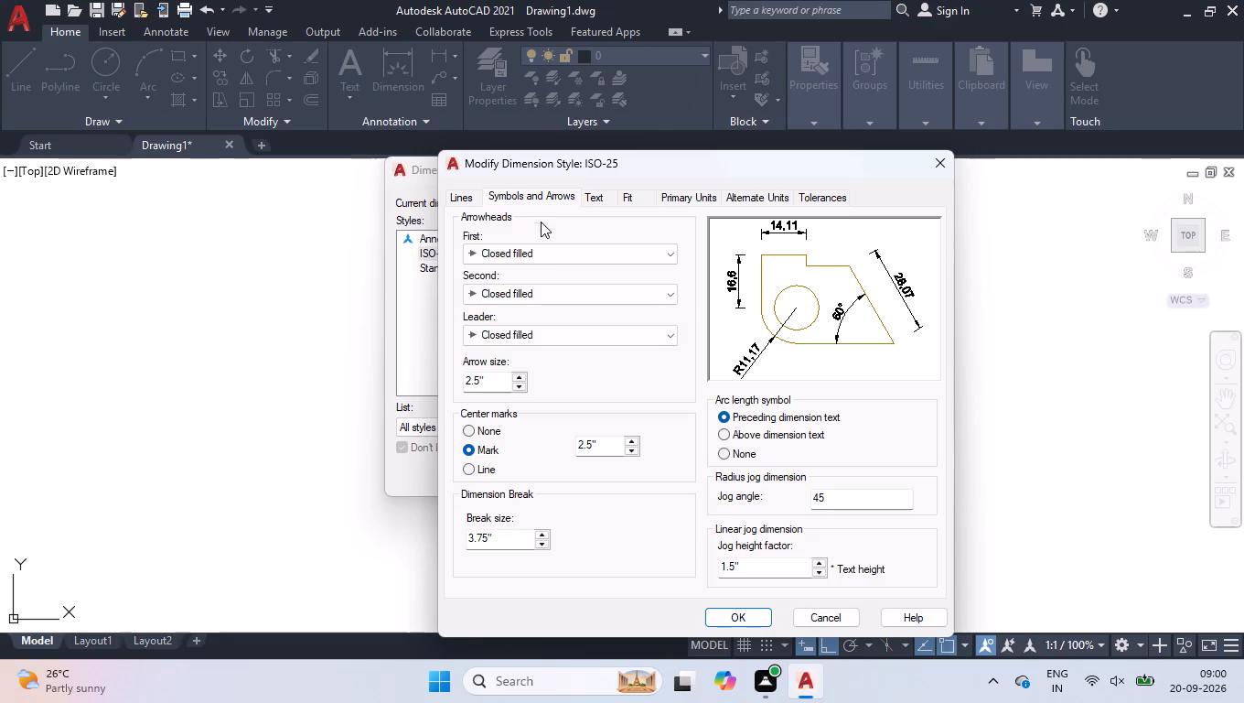
{"action": "left_click", "coordinate": [552, 249]}
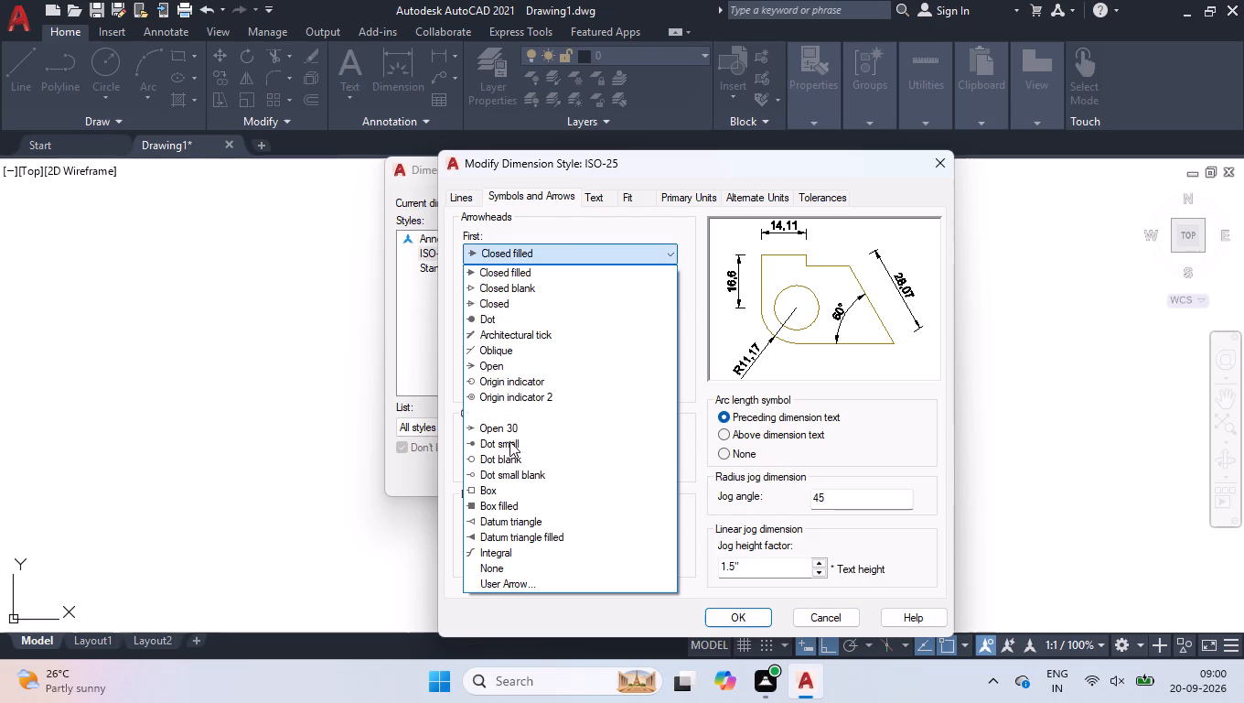
{"action": "left_click", "coordinate": [575, 334]}
{"action": "left_click", "coordinate": [531, 249]}
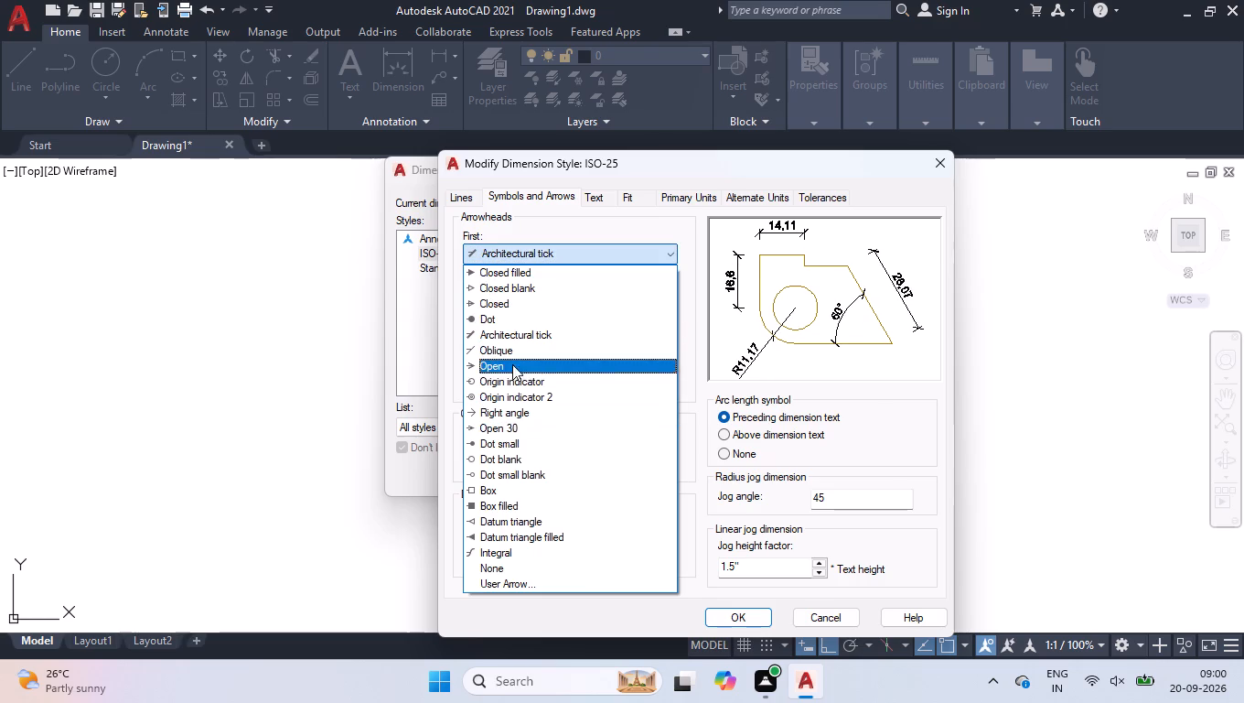
{"action": "left_click", "coordinate": [517, 344]}
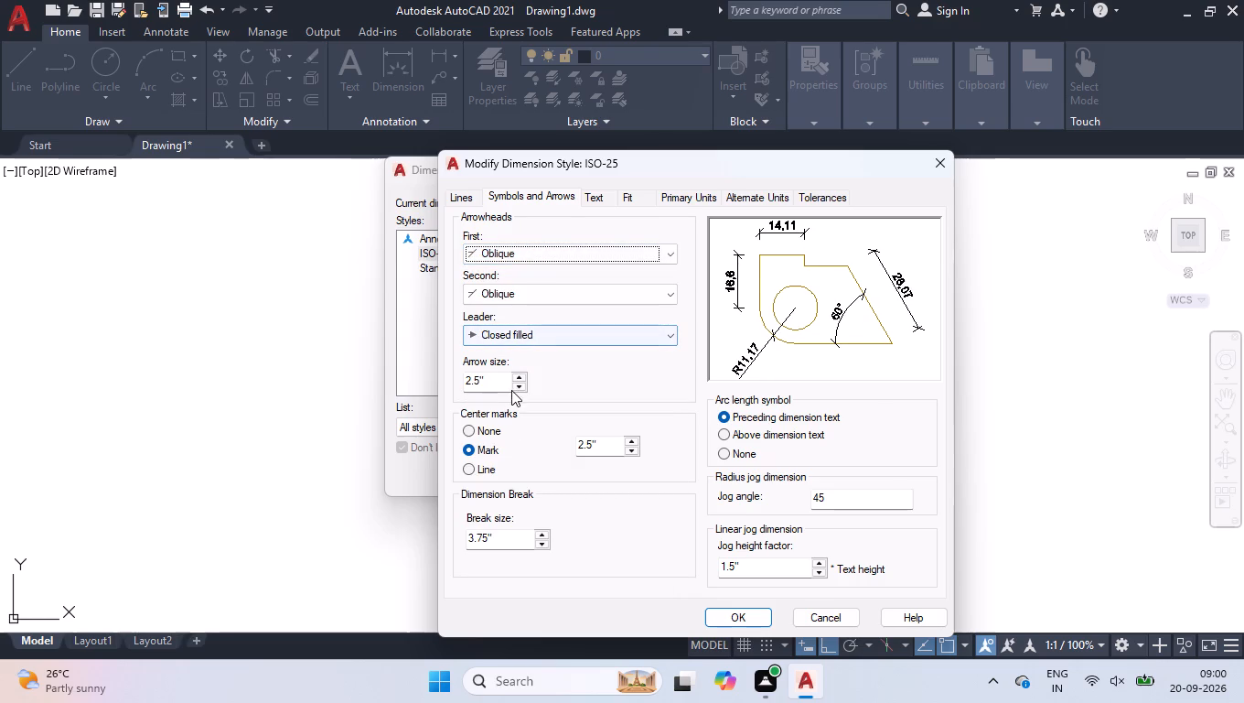
{"action": "left_click_drag", "start_coordinate": [501, 381], "coordinate": [231, 487]}
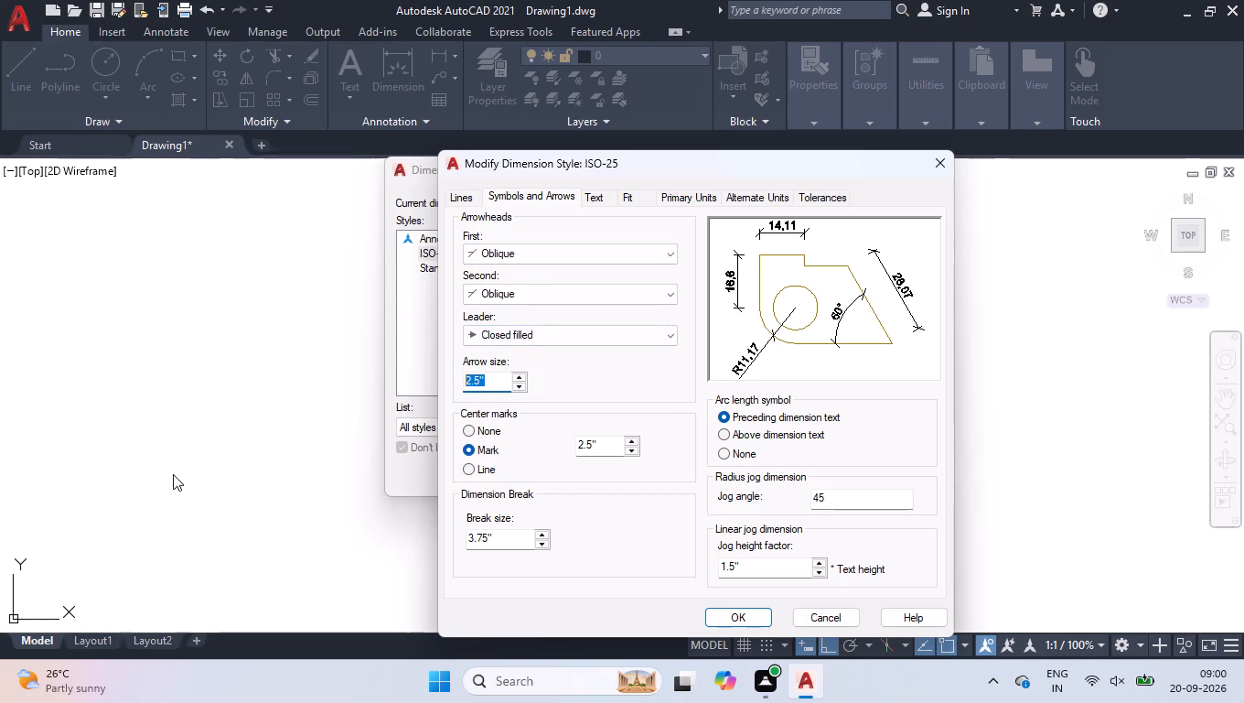
{"action": "key", "text": "4"}
{"action": "key", "text": "Return"}
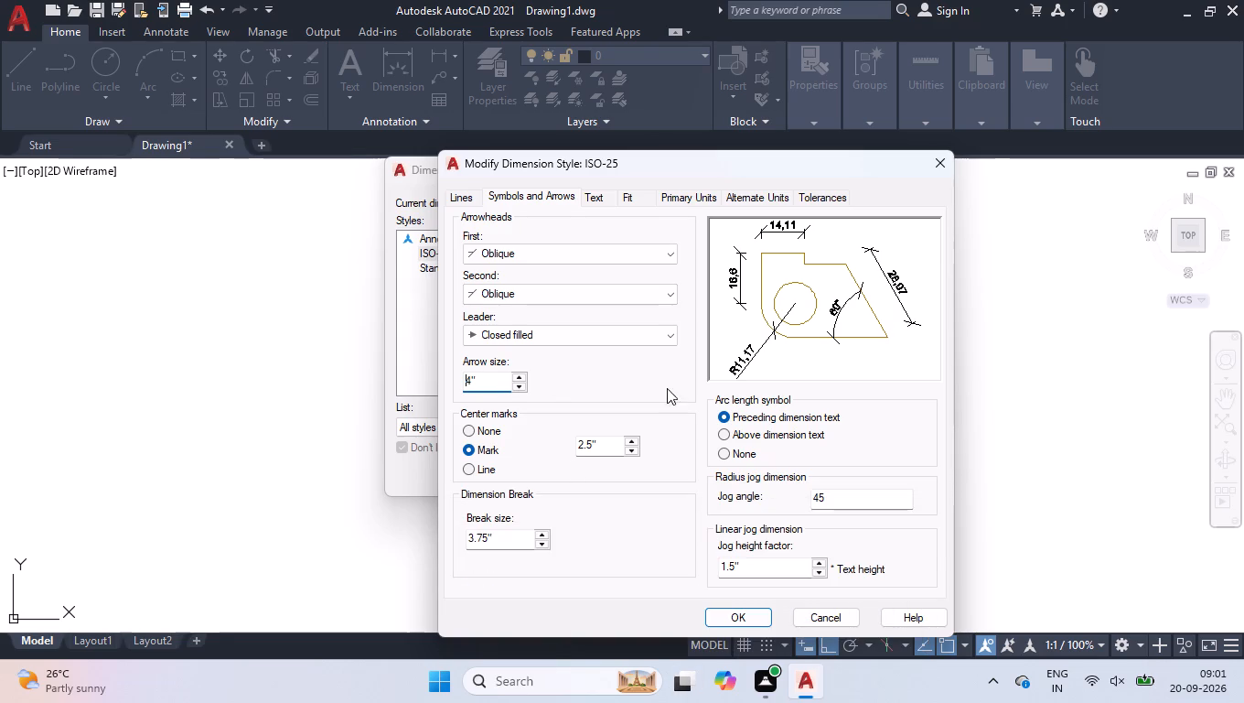
Set the dimension text height to 6", its vertical placement to Centered and its alignment to Horizontal.
{"action": "left_click", "coordinate": [595, 205]}
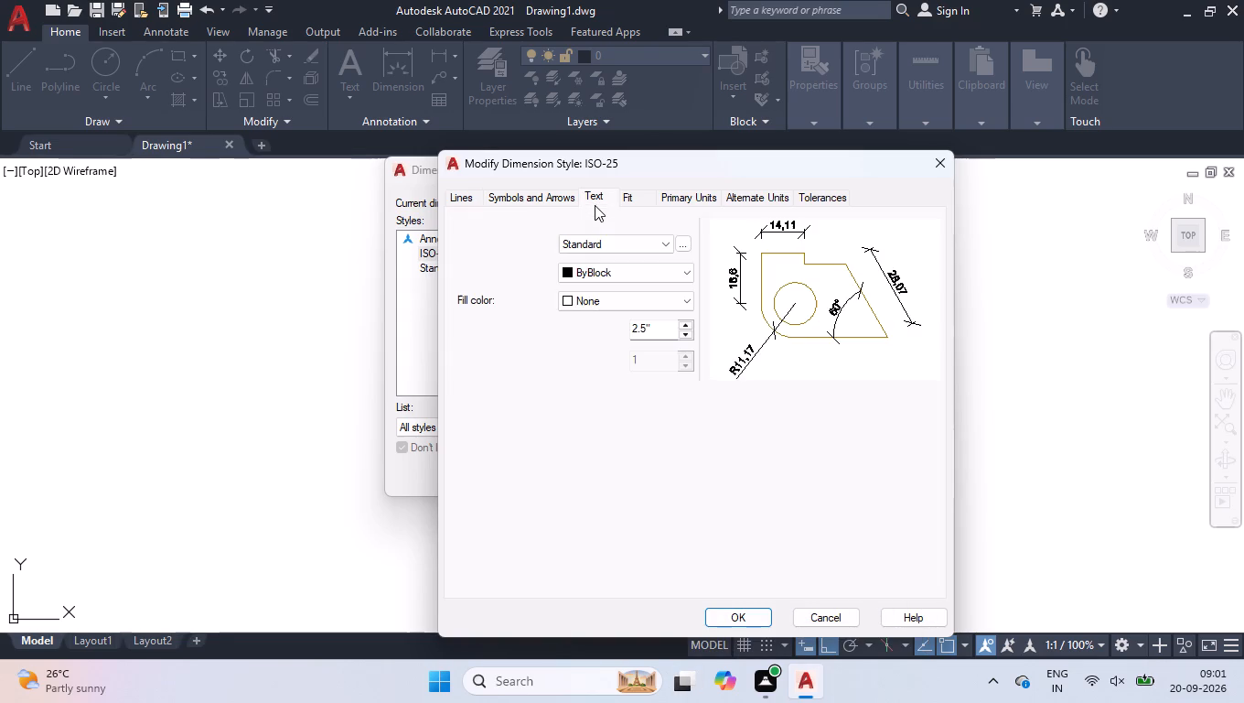
{"action": "left_click_drag", "start_coordinate": [651, 328], "coordinate": [418, 366]}
{"action": "key", "text": "6"}
{"action": "key", "text": "Return"}
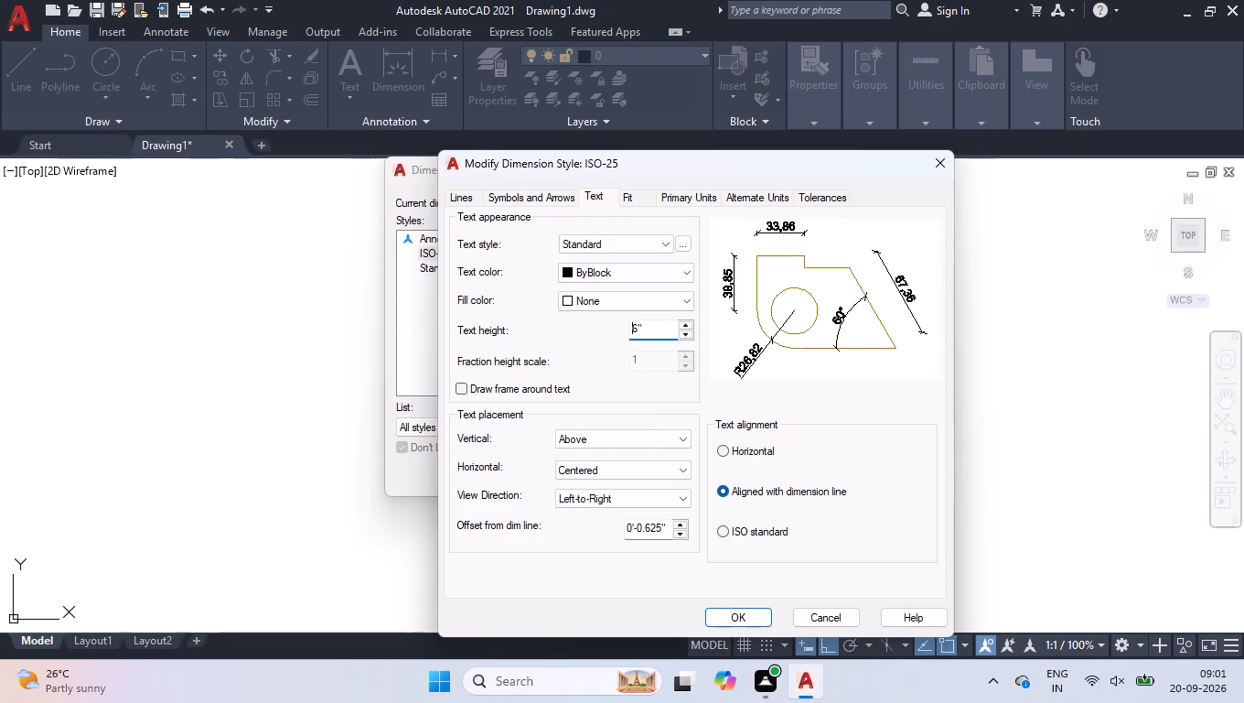
{"action": "left_click", "coordinate": [617, 435]}
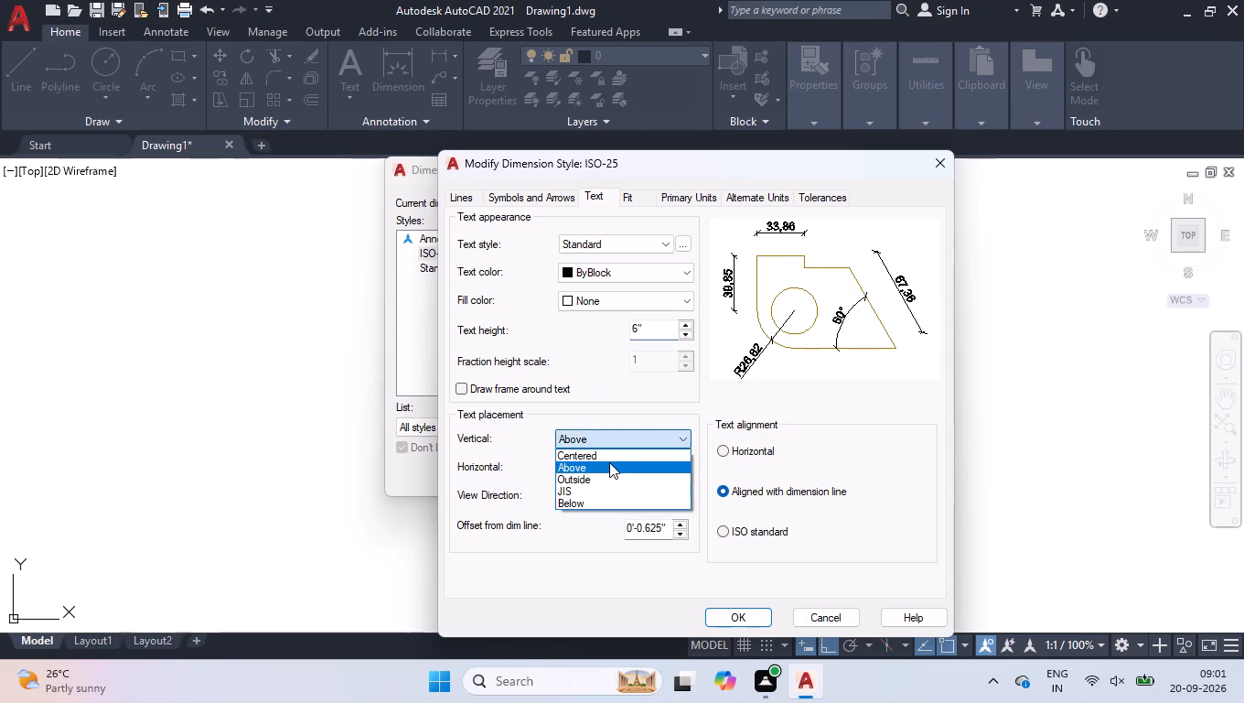
{"action": "left_click", "coordinate": [607, 456]}
{"action": "left_click", "coordinate": [737, 453]}
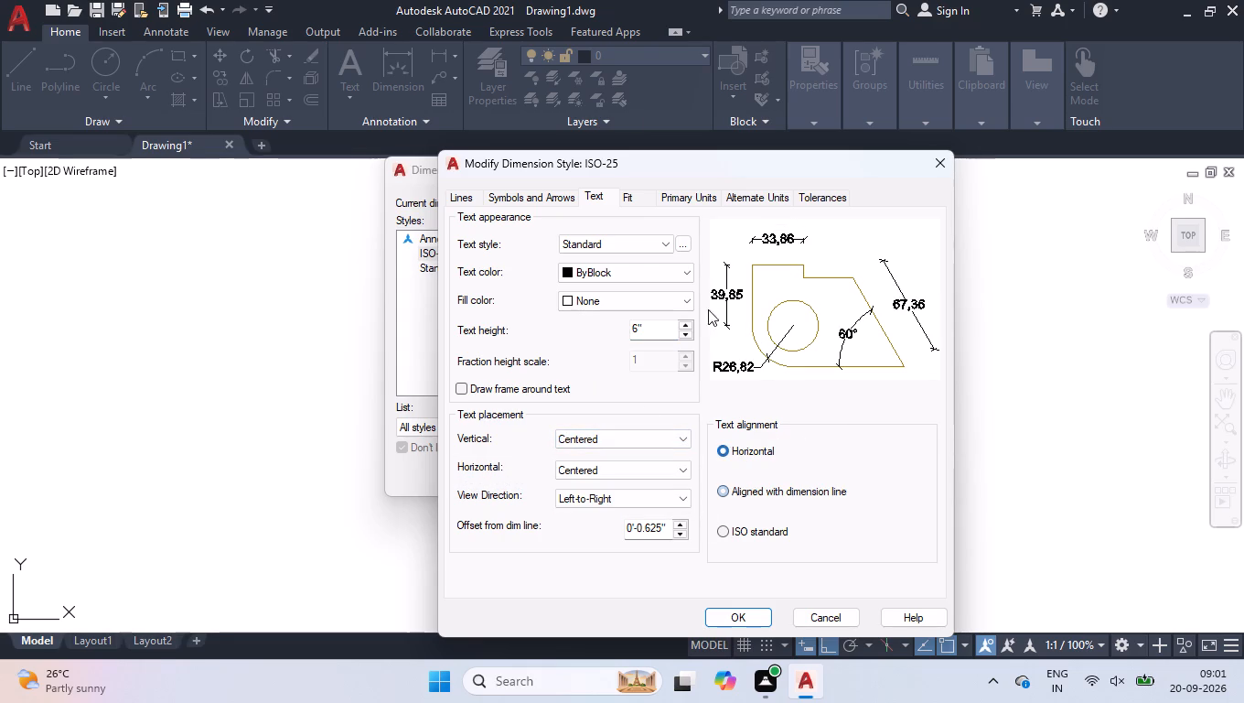
Set the dimension style's primary units to Engineering with 0'-0.00" precision, then save the style and close the manager.
{"action": "left_click", "coordinate": [668, 194]}
{"action": "left_click", "coordinate": [642, 233]}
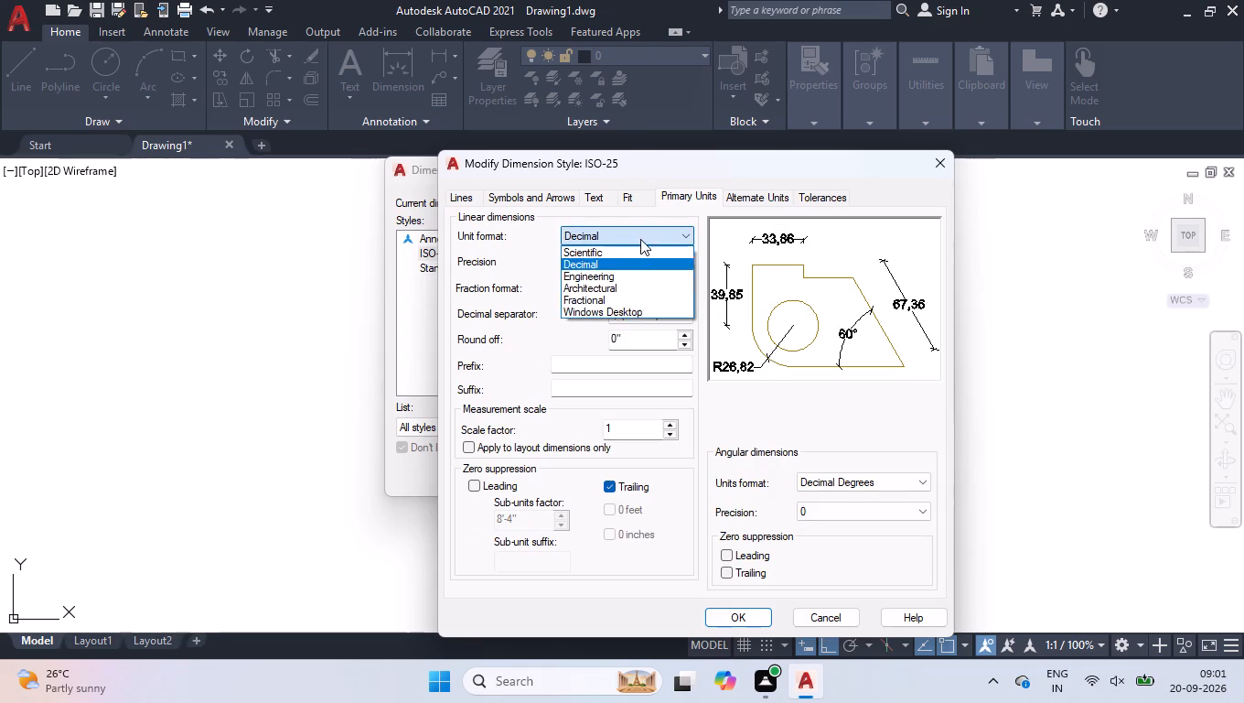
{"action": "left_click", "coordinate": [632, 277]}
{"action": "left_click", "coordinate": [625, 262]}
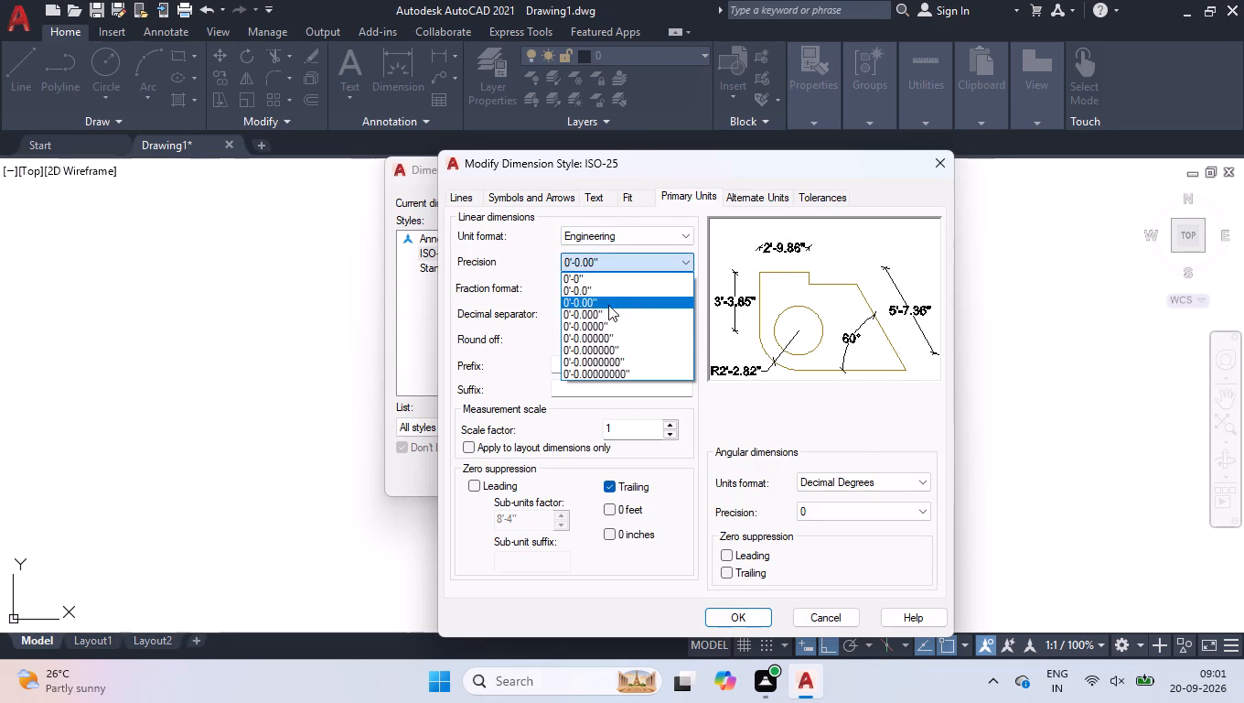
{"action": "left_click", "coordinate": [604, 301]}
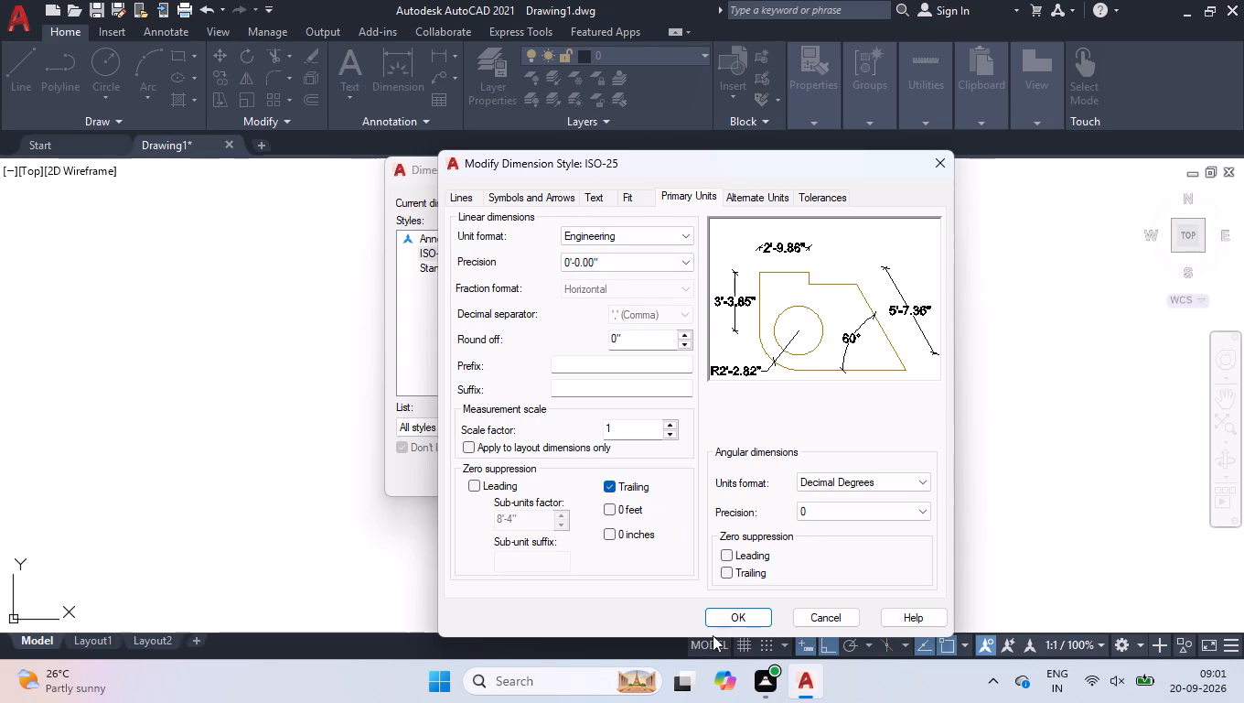
{"action": "left_click", "coordinate": [760, 620]}
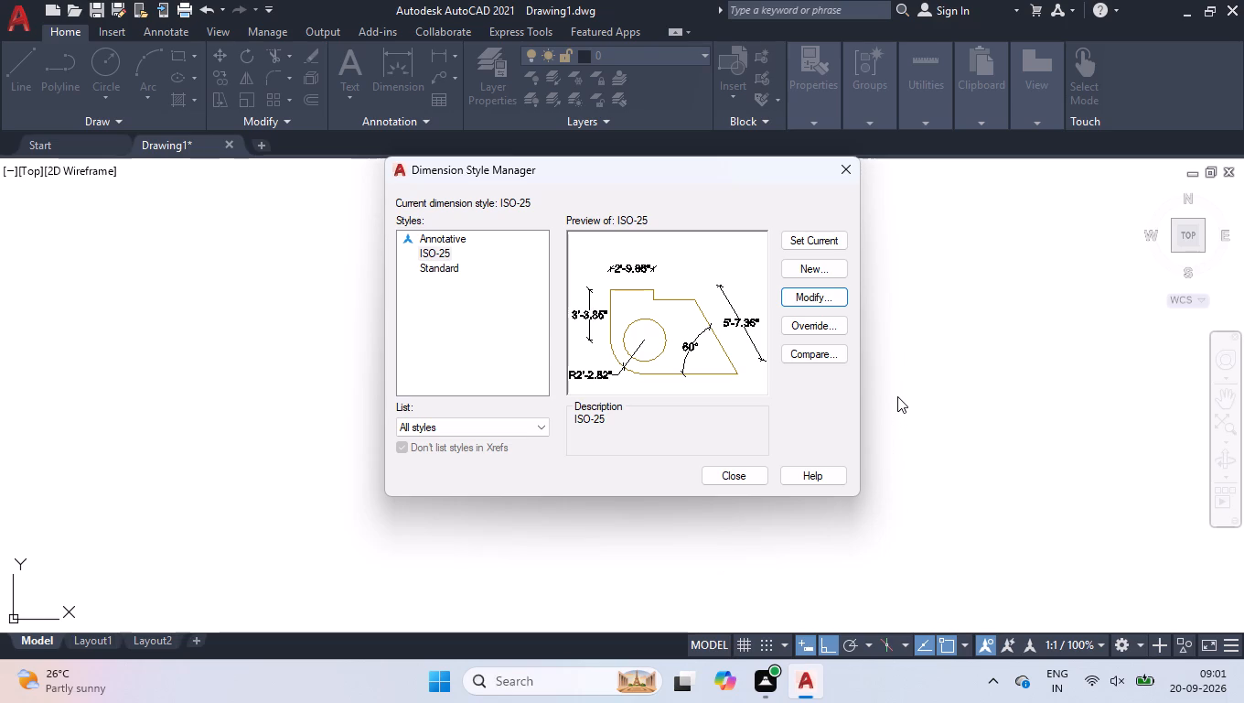
{"action": "left_click", "coordinate": [722, 470]}
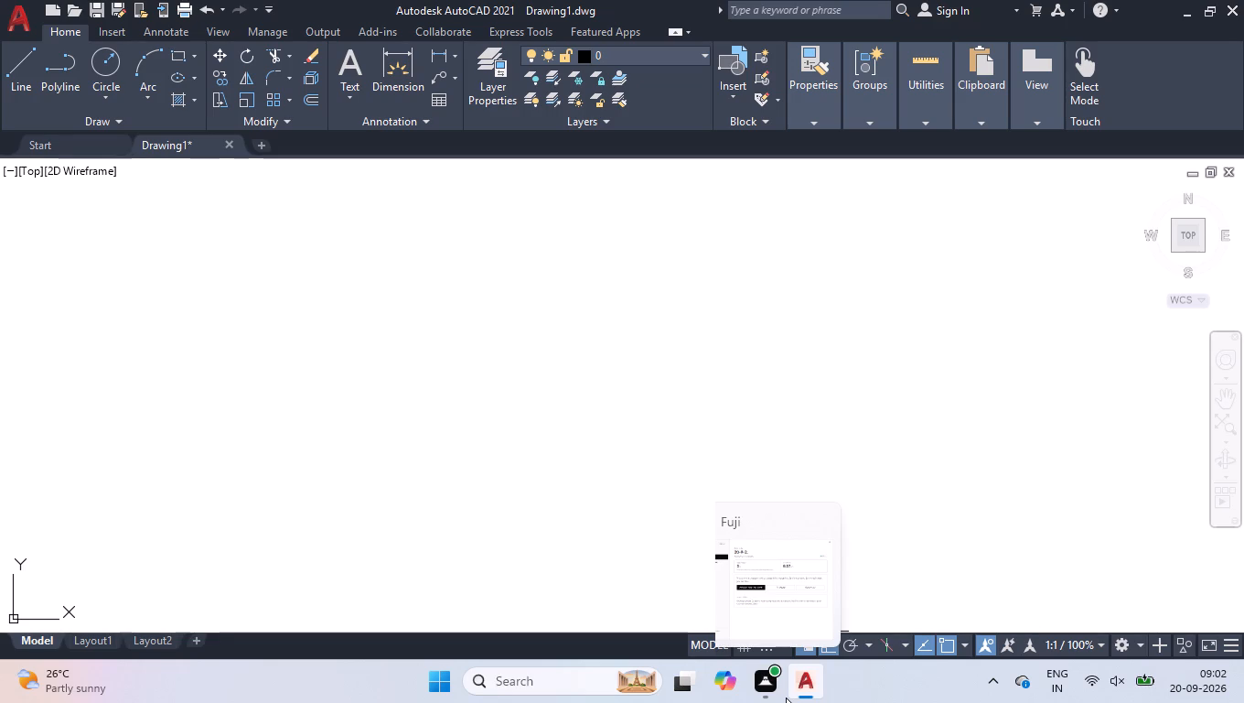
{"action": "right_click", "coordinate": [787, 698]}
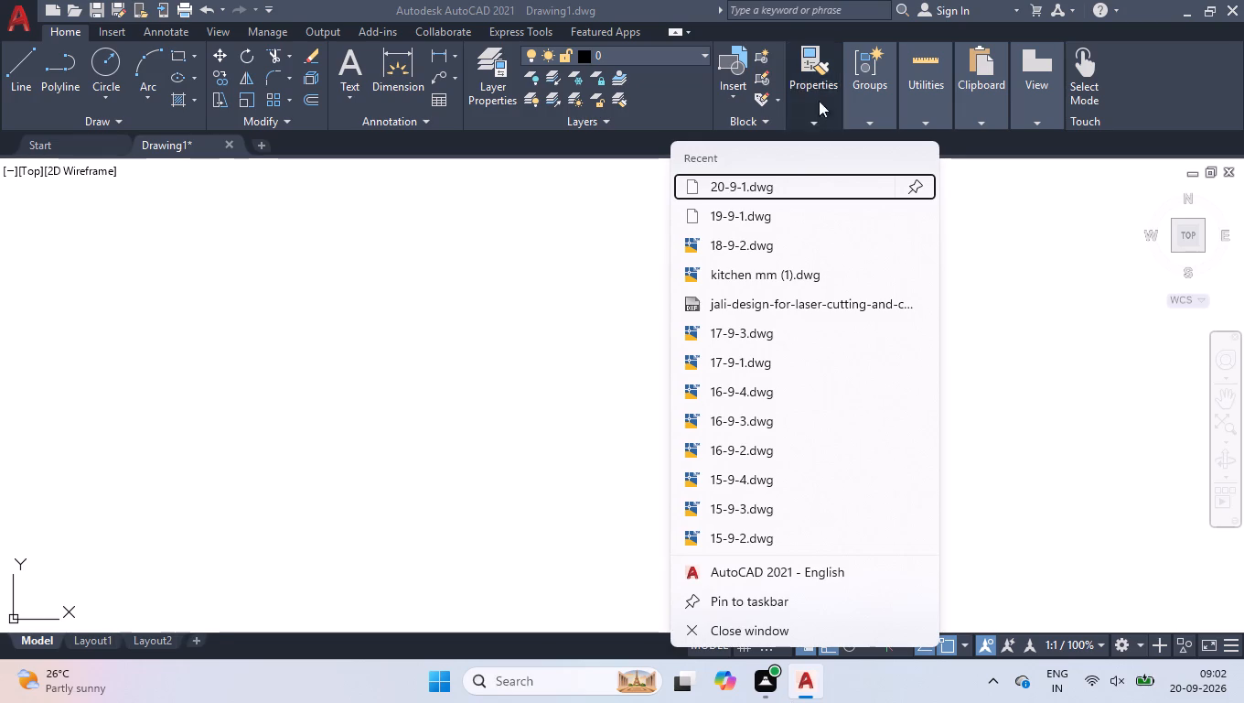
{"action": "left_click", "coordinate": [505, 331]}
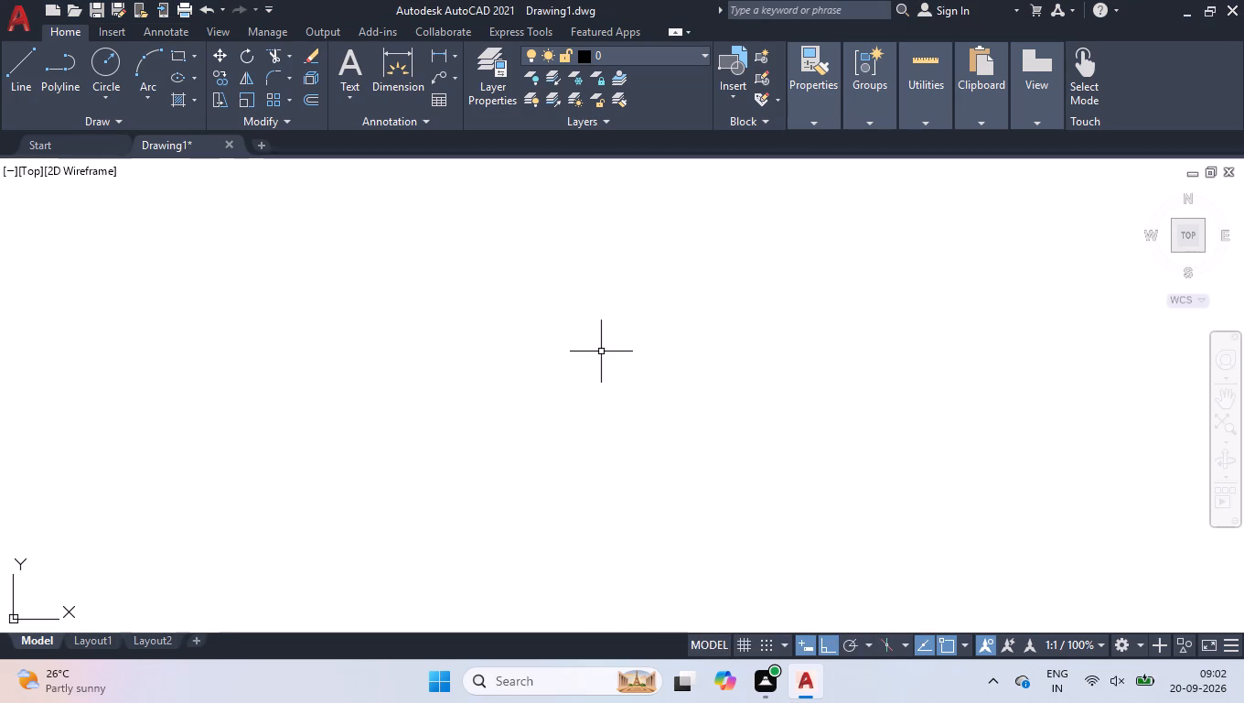
Draw a closed rectangular outline 25' wide and 45' high with the Line tool.
{"action": "key", "text": "l"}
{"action": "key", "text": "Return"}
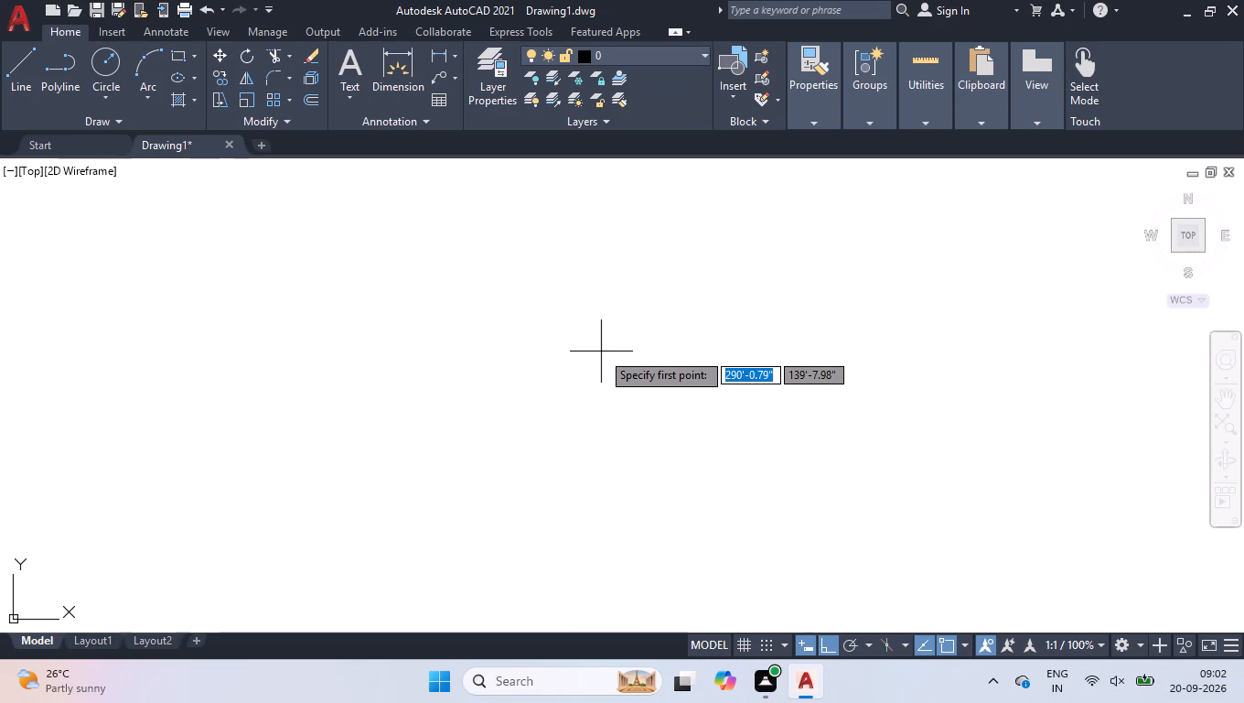
{"action": "left_click", "coordinate": [448, 579]}
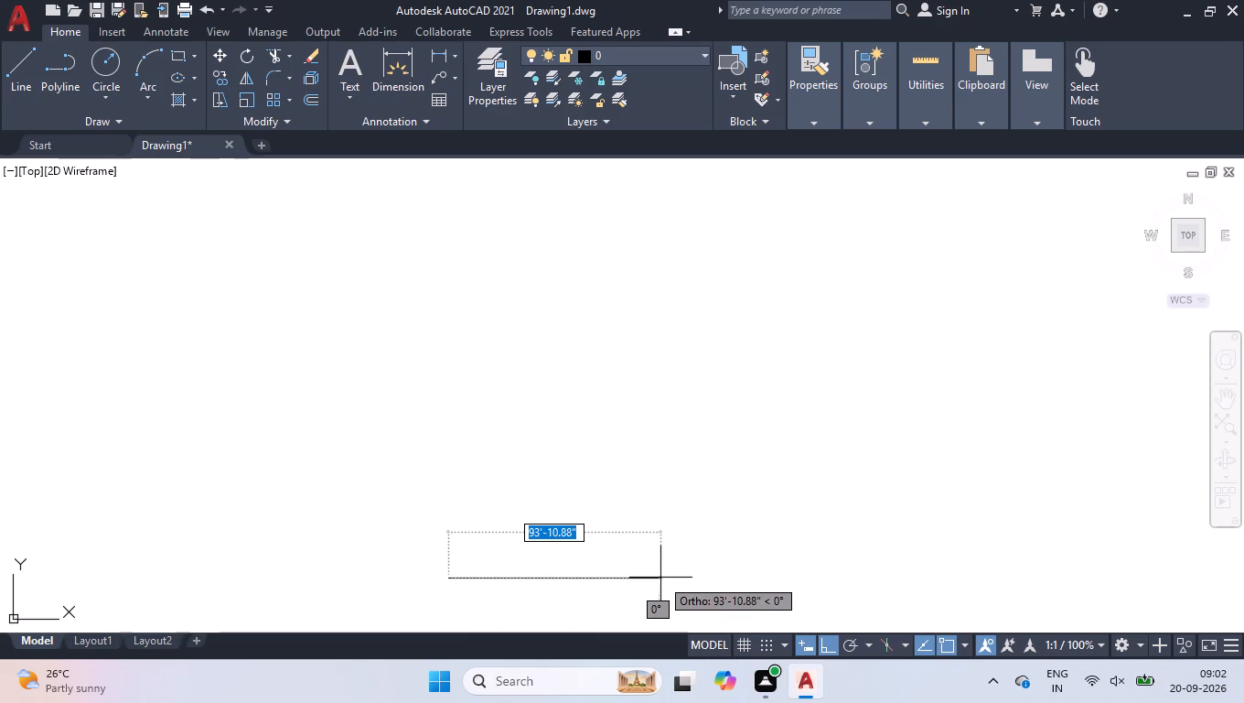
{"action": "type", "text": "25'"}
{"action": "key", "text": "Return"}
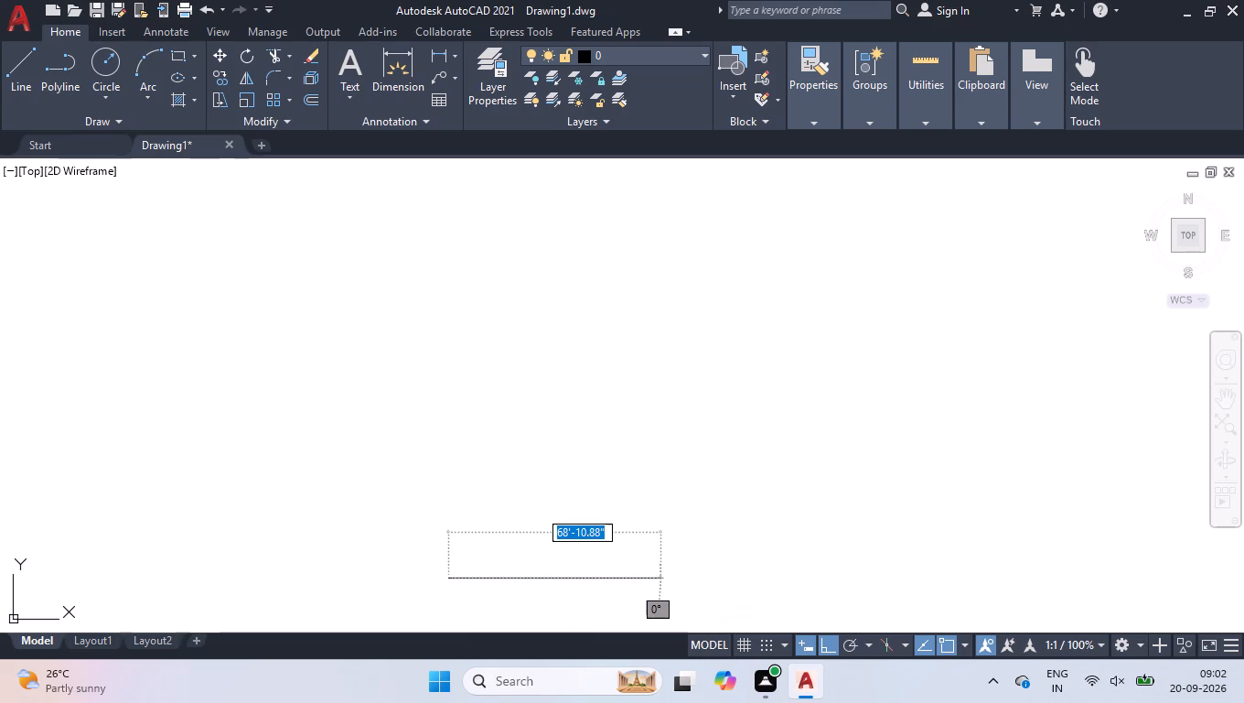
{"action": "type", "text": "45"}
{"action": "key", "text": "apostrophe"}
{"action": "key", "text": "Return"}
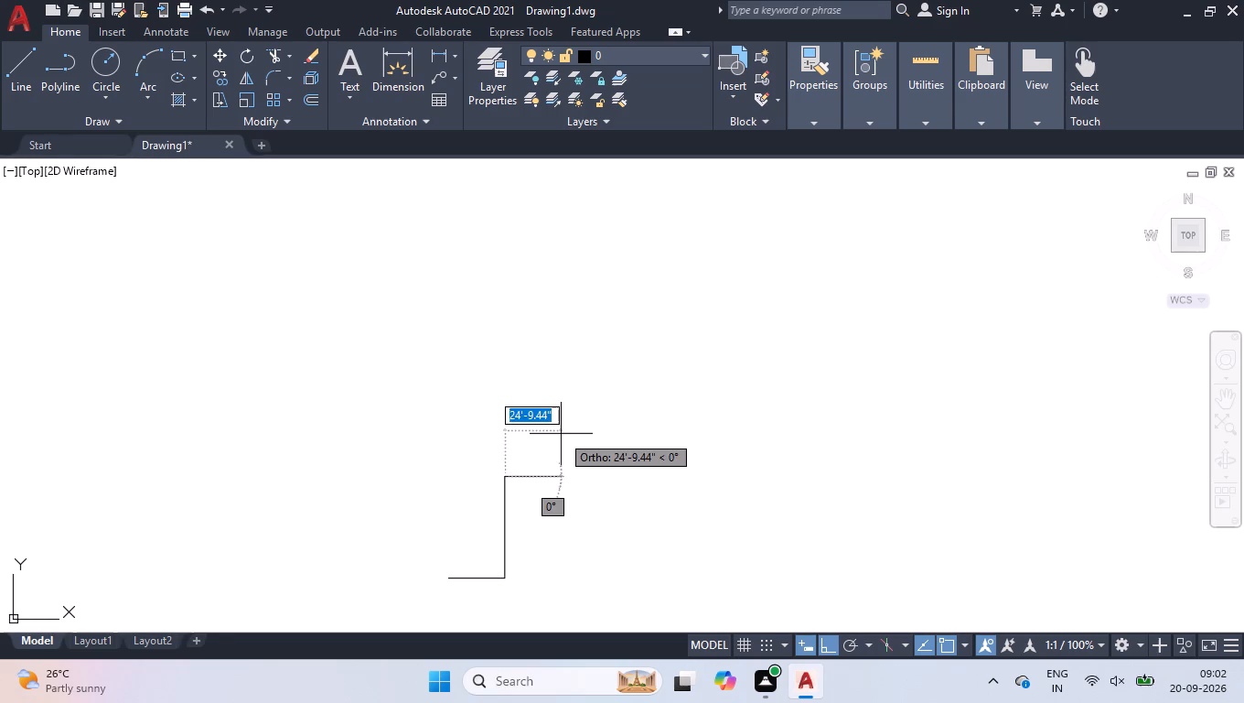
{"action": "type", "text": "25"}
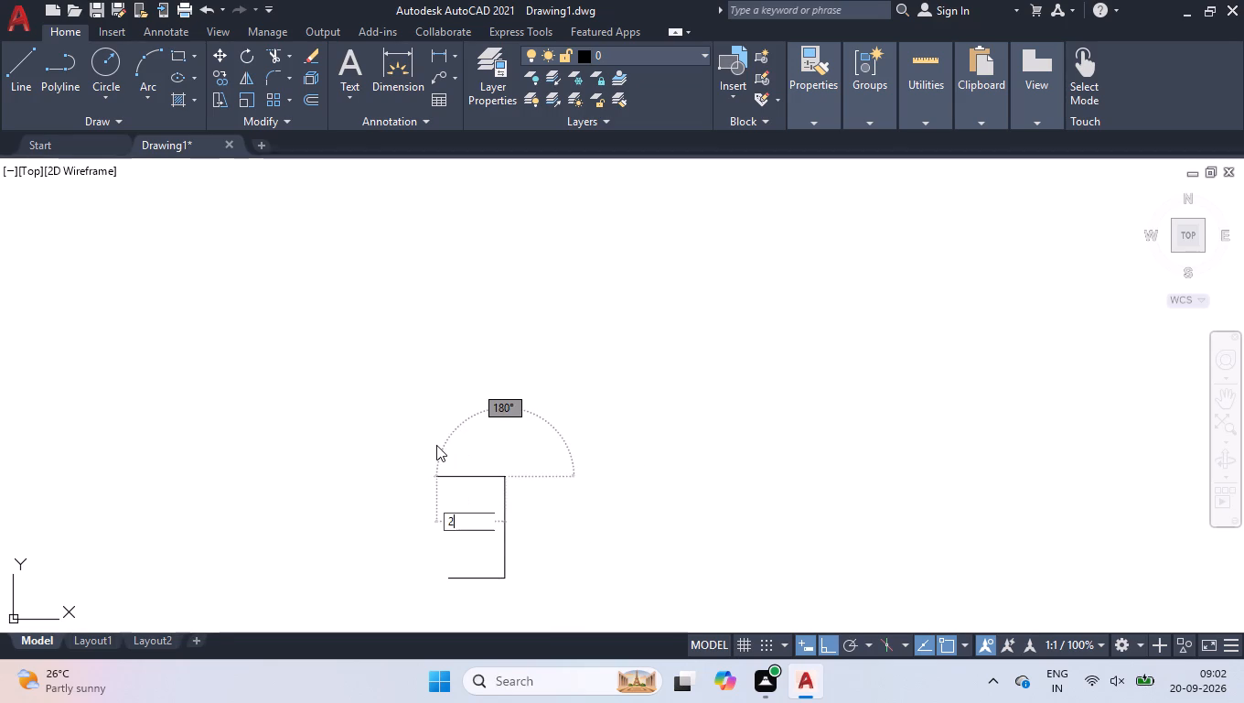
{"action": "key", "text": "apostrophe"}
{"action": "key", "text": "Return"}
{"action": "key", "text": "c"}
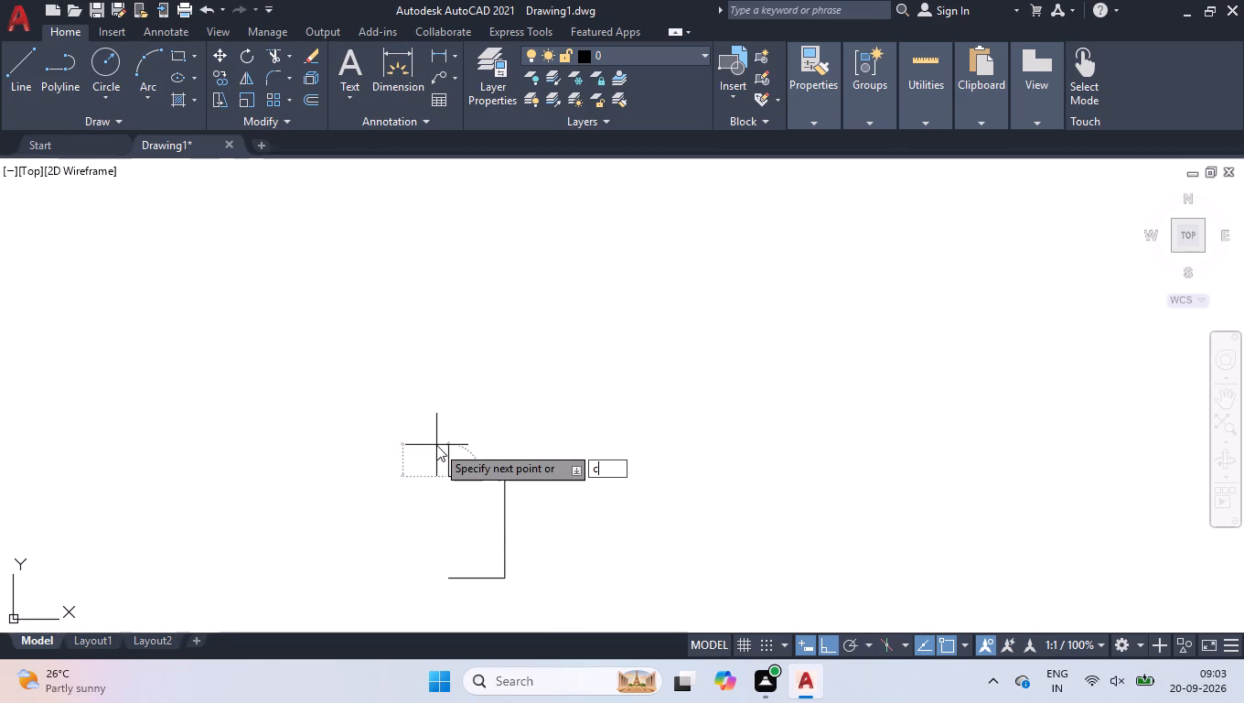
{"action": "key", "text": "Return"}
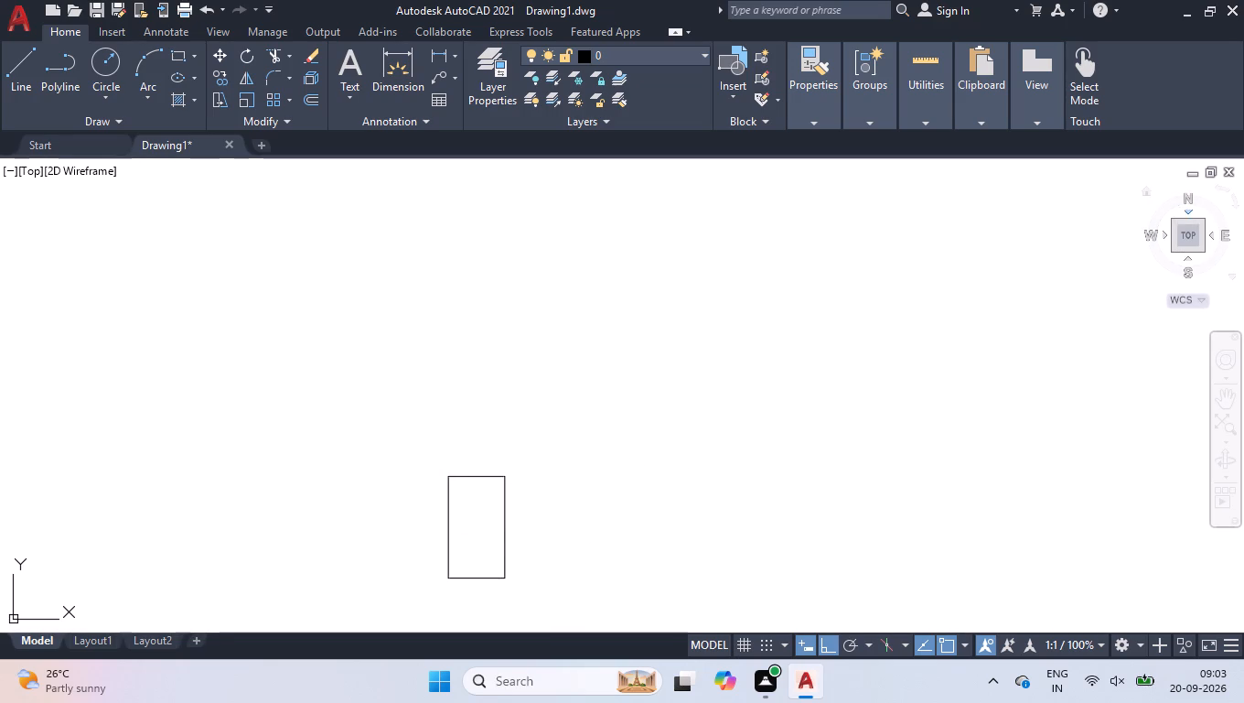
Join the four lines of the 25' by 45' outline into a single polyline.
{"action": "left_click", "coordinate": [1194, 232]}
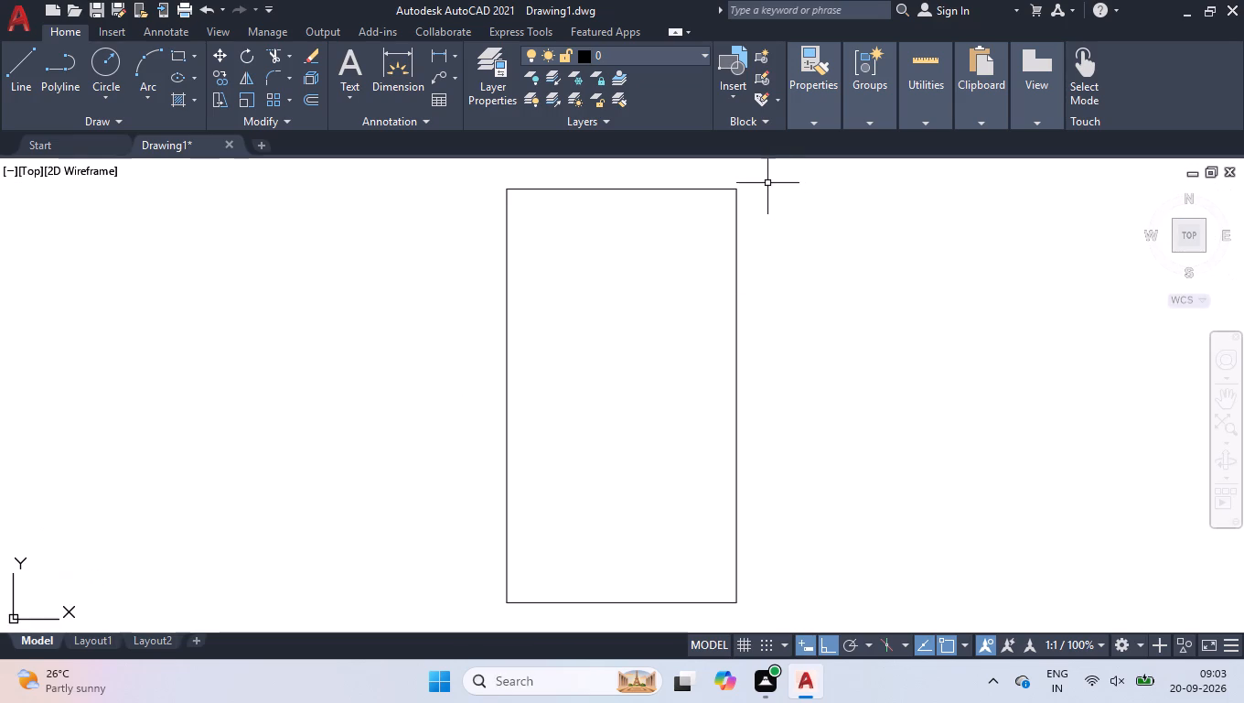
{"action": "left_click", "coordinate": [749, 179]}
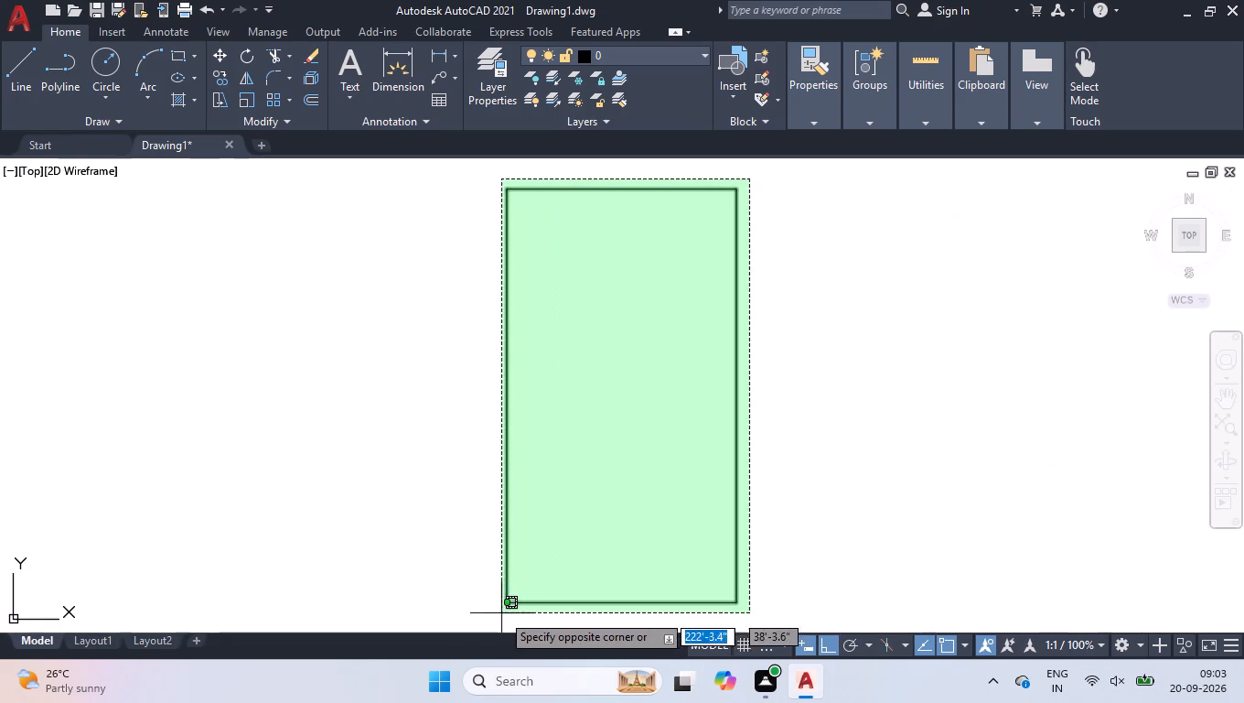
{"action": "left_click", "coordinate": [475, 612]}
{"action": "key", "text": "j"}
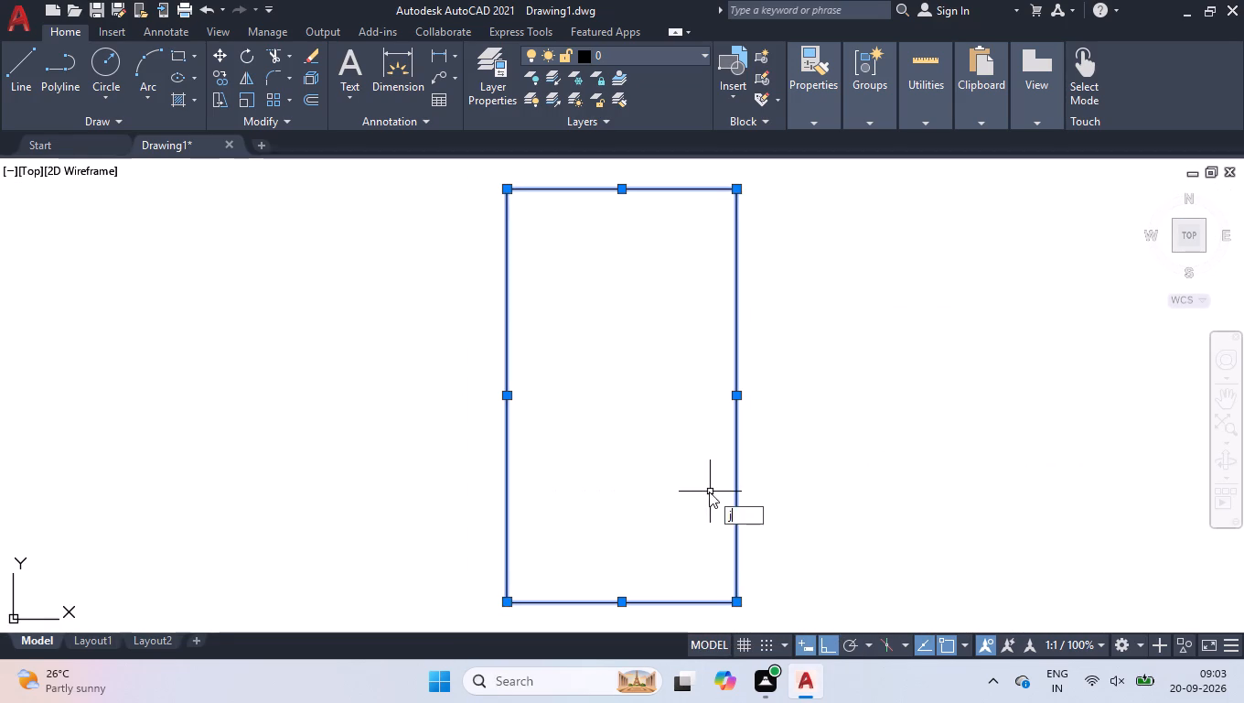
{"action": "key", "text": "Return"}
Offset the rectangular outline 9" inward to form the outer wall thickness.
{"action": "type", "text": "off"}
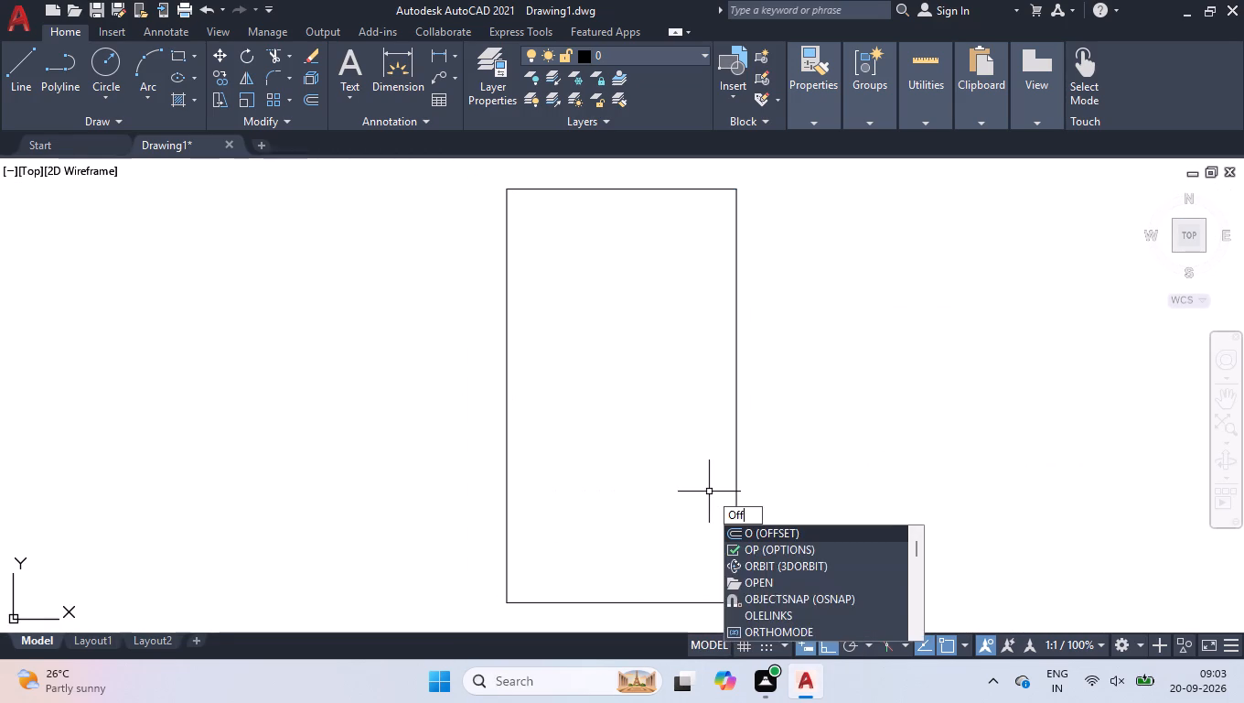
{"action": "key", "text": "Return"}
{"action": "key", "text": "9"}
{"action": "key", "text": "Return"}
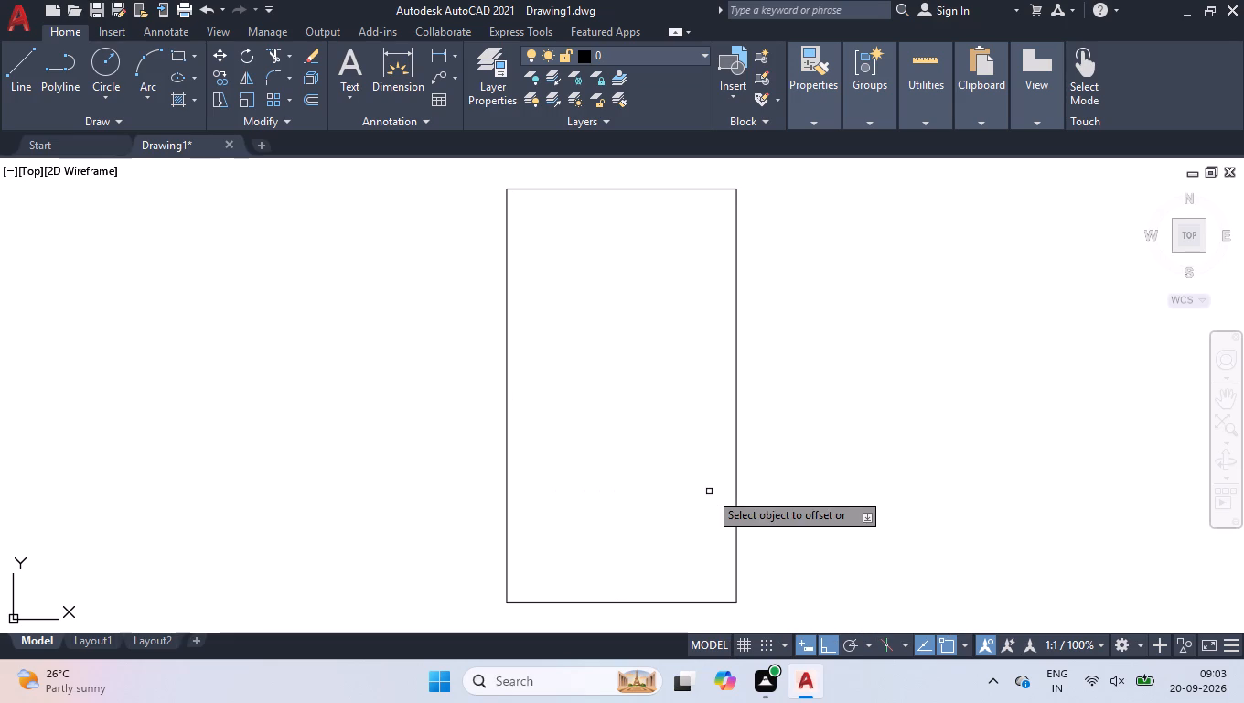
{"action": "left_click", "coordinate": [508, 373]}
{"action": "left_click", "coordinate": [563, 377]}
{"action": "key", "text": "Return"}
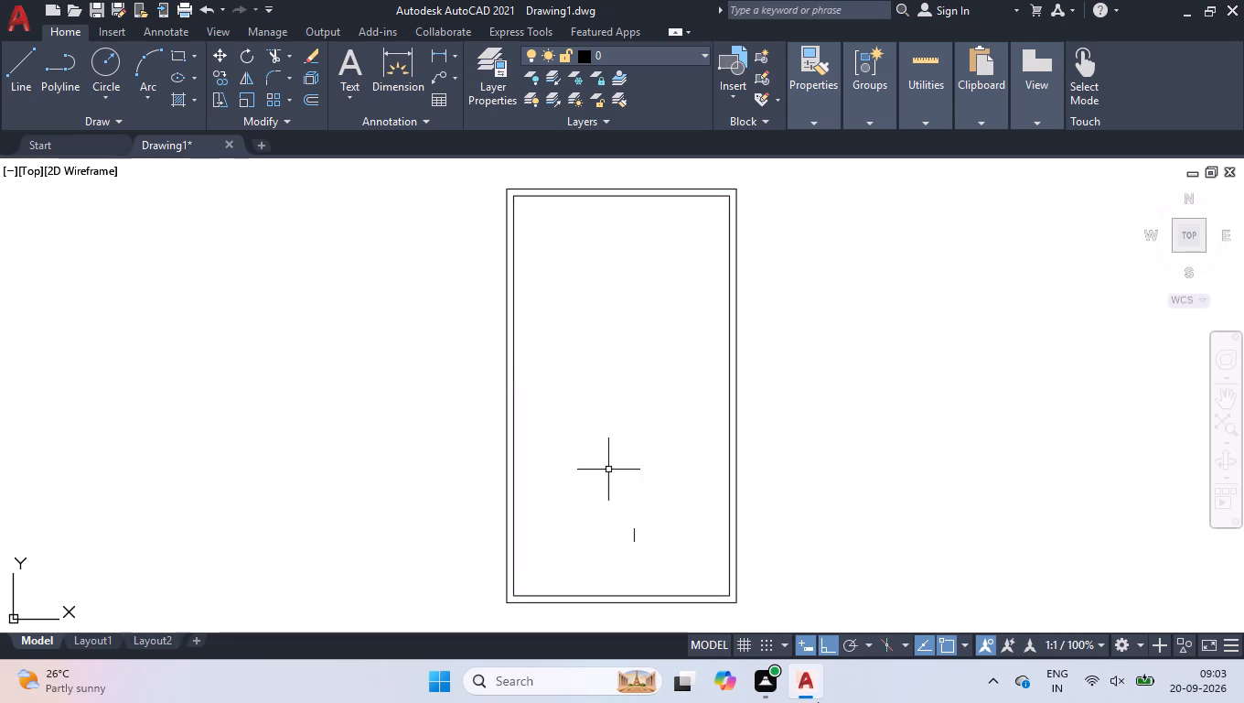
Explode both the outer and inner rectangles into separate lines.
{"action": "left_click", "coordinate": [645, 373]}
{"action": "left_click", "coordinate": [399, 424]}
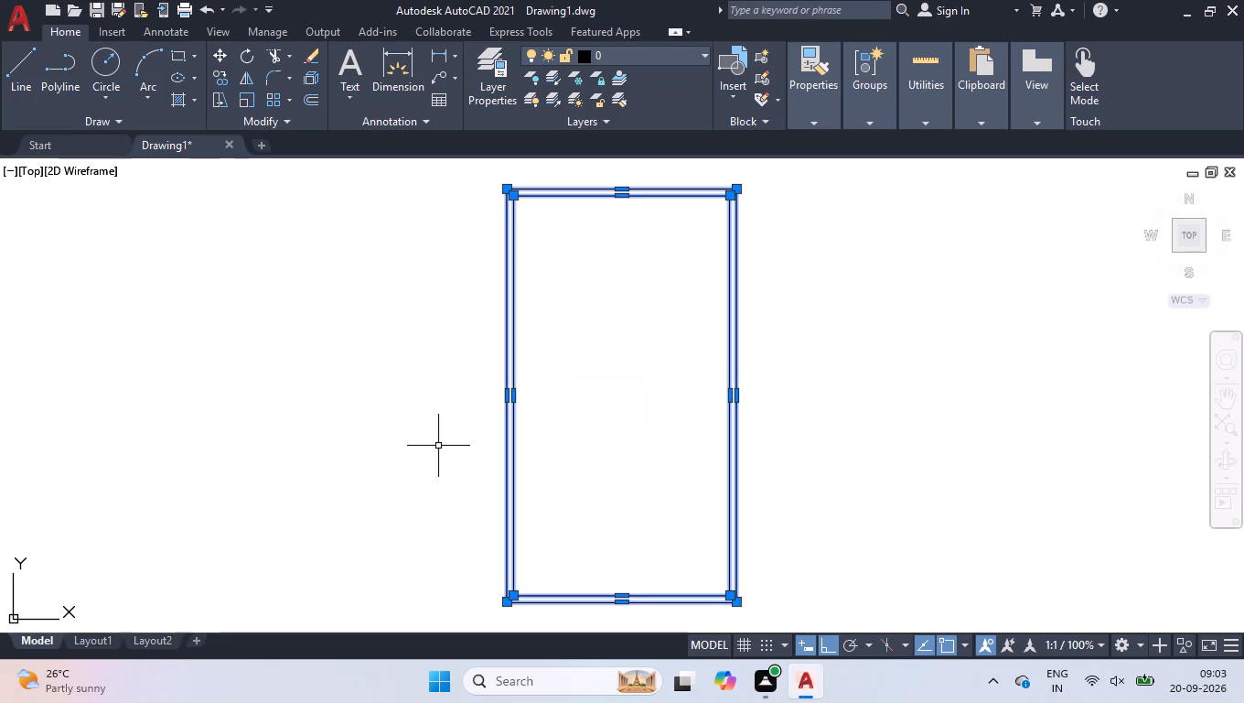
{"action": "key", "text": "e"}
{"action": "key", "text": "x"}
{"action": "key", "text": "p"}
{"action": "key", "text": "l"}
{"action": "key", "text": "o"}
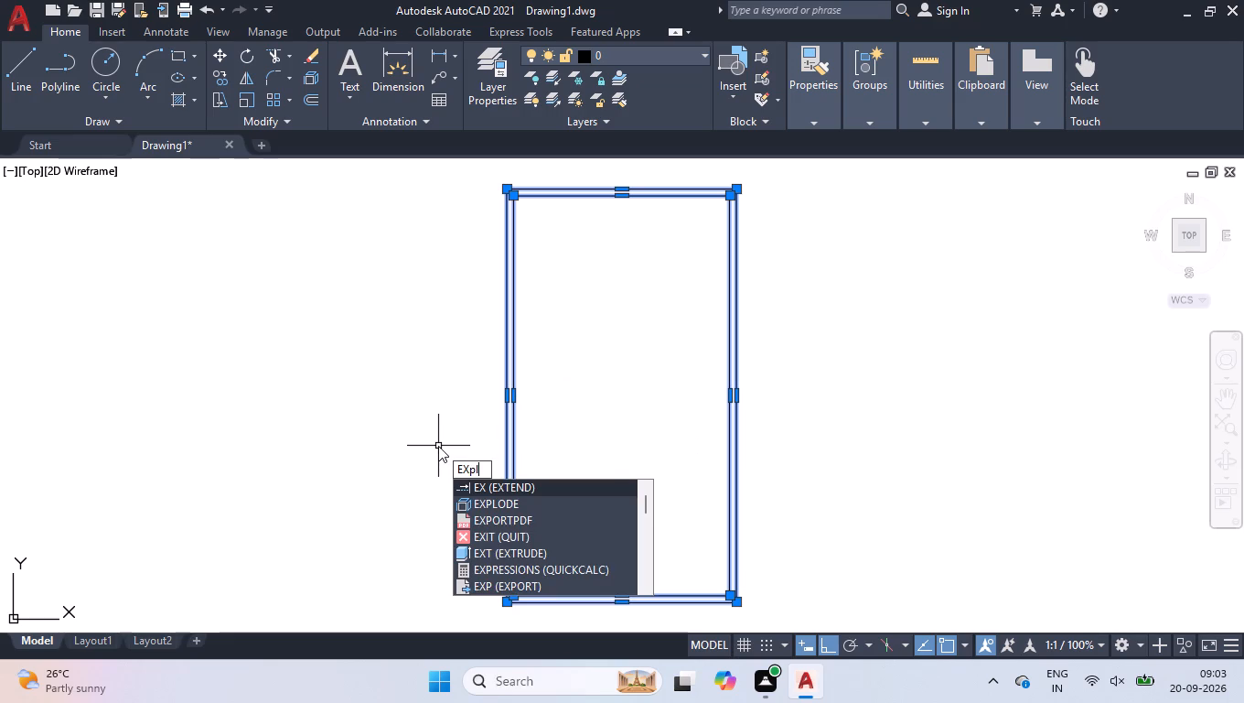
{"action": "key", "text": "Return"}
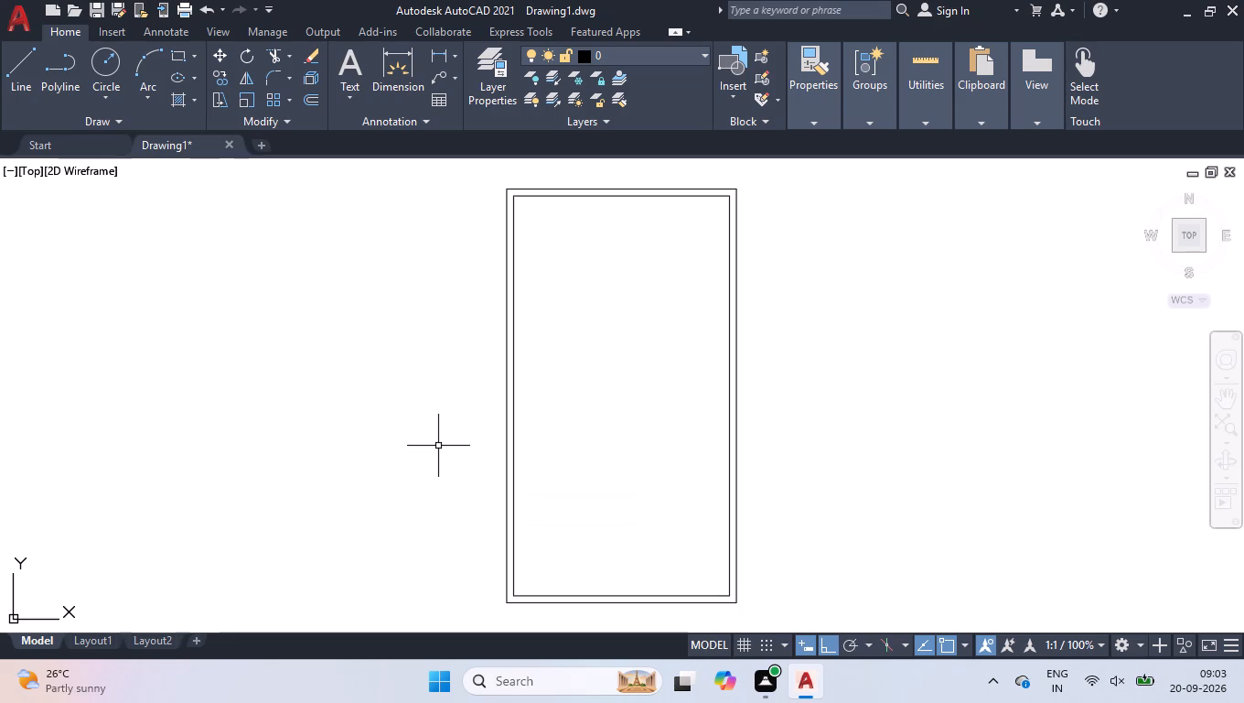
Offset the inner rectangle's top line 5' downward into the interior.
{"action": "scroll", "coordinate": [638, 184], "scroll_direction": "up", "scroll_amount": 2}
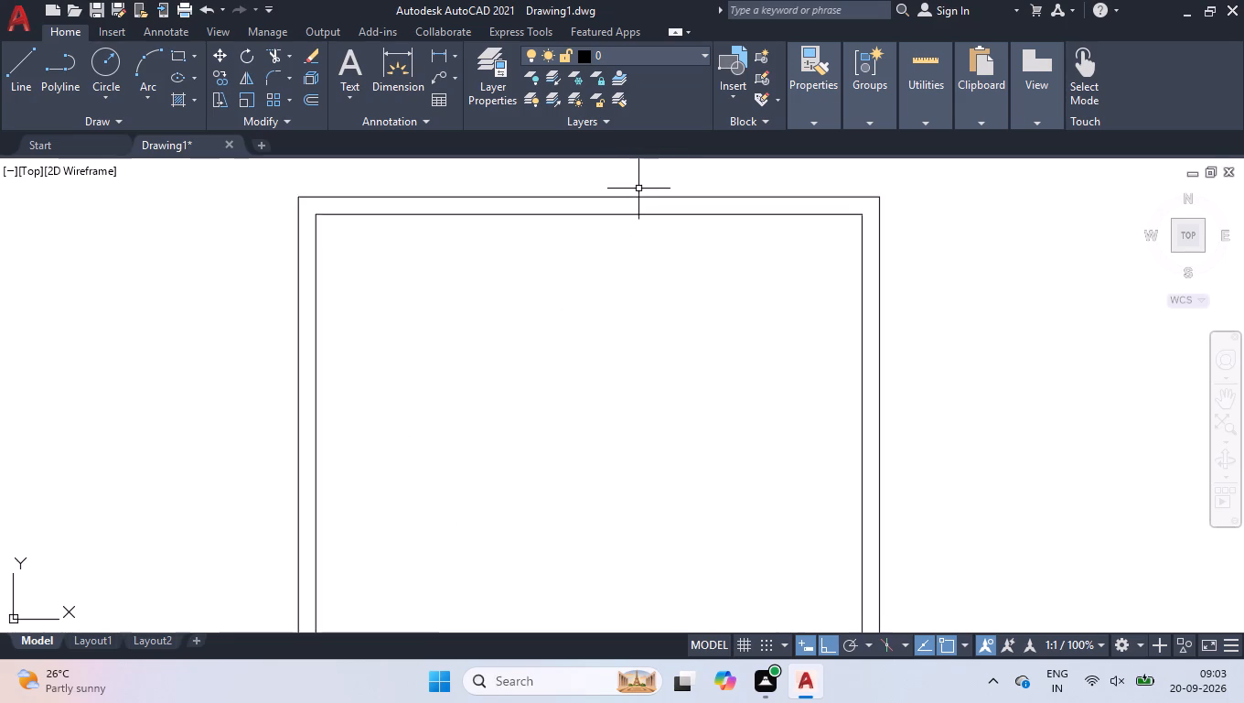
{"action": "scroll", "coordinate": [638, 189], "scroll_direction": "up", "scroll_amount": 1}
{"action": "scroll", "coordinate": [670, 257], "scroll_direction": "down", "scroll_amount": 1}
{"action": "scroll", "coordinate": [589, 219], "scroll_direction": "up", "scroll_amount": 1}
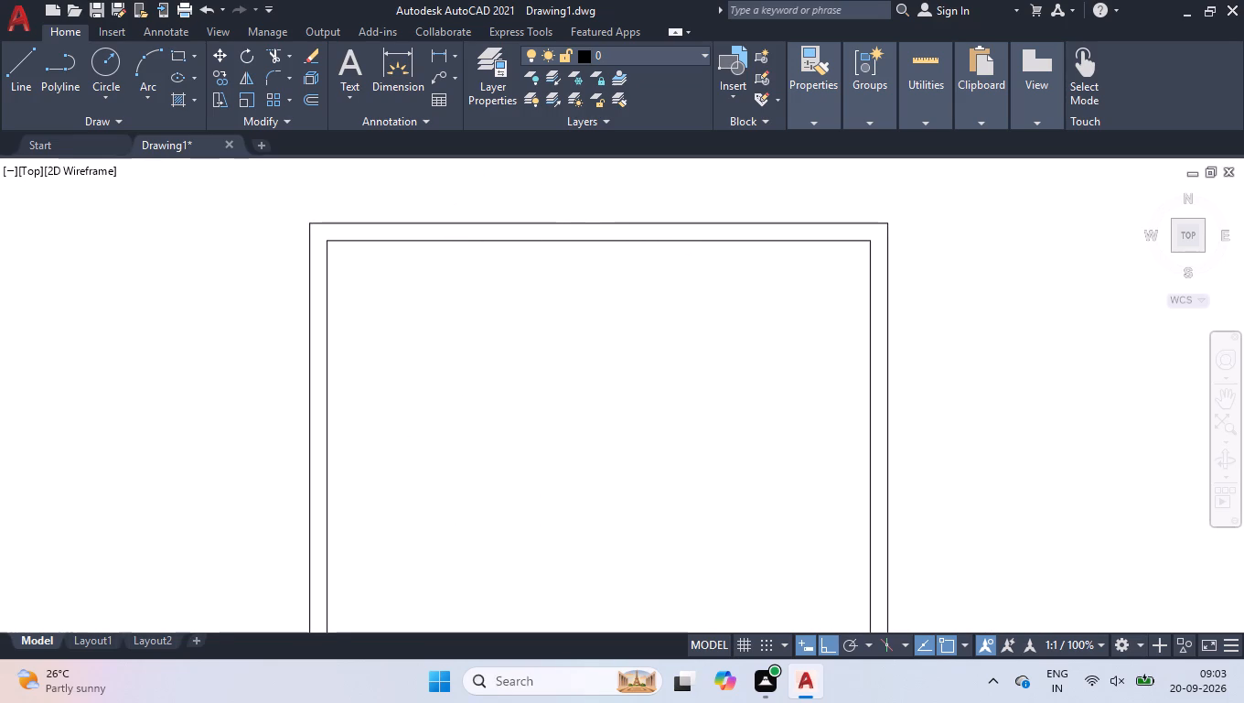
{"action": "type", "text": "off"}
{"action": "key", "text": "Return"}
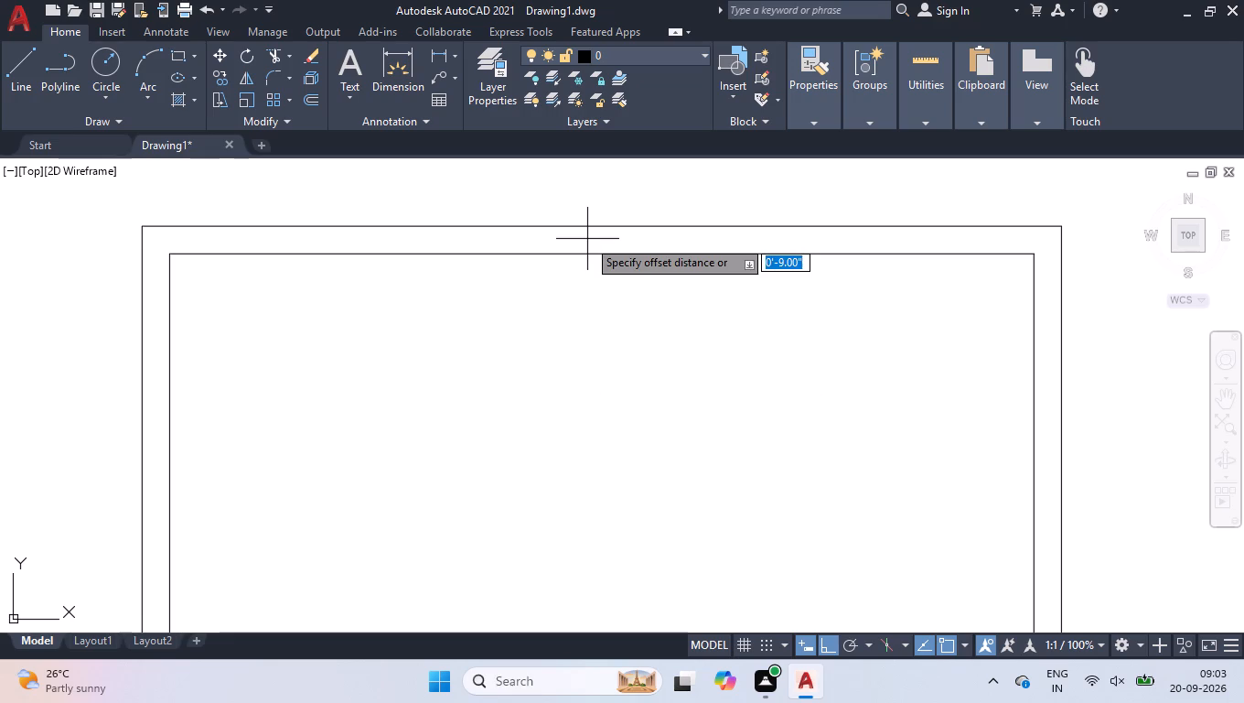
{"action": "key", "text": "7"}
{"action": "key", "text": "BackSpace"}
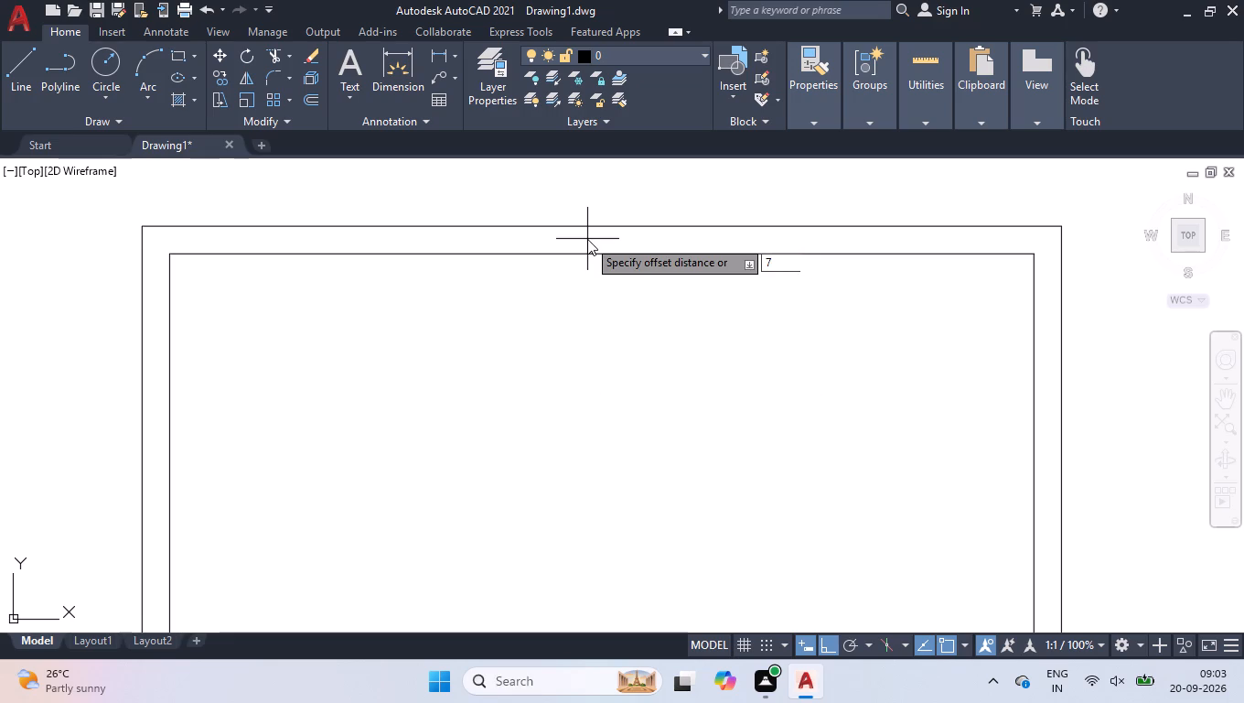
{"action": "type", "text": "5'"}
{"action": "key", "text": "Return"}
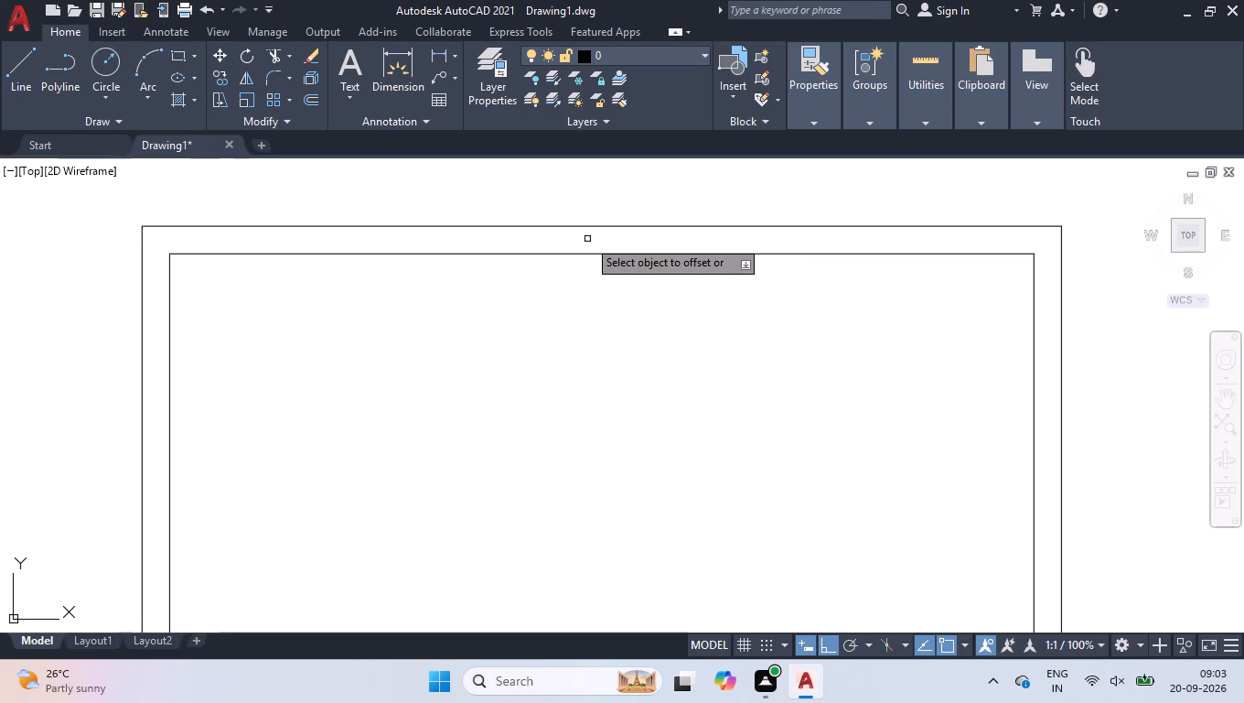
{"action": "left_click", "coordinate": [599, 254]}
{"action": "left_click", "coordinate": [615, 330]}
Offset the new interior horizontal line downward.
{"action": "scroll", "coordinate": [616, 319], "scroll_direction": "down", "scroll_amount": 1}
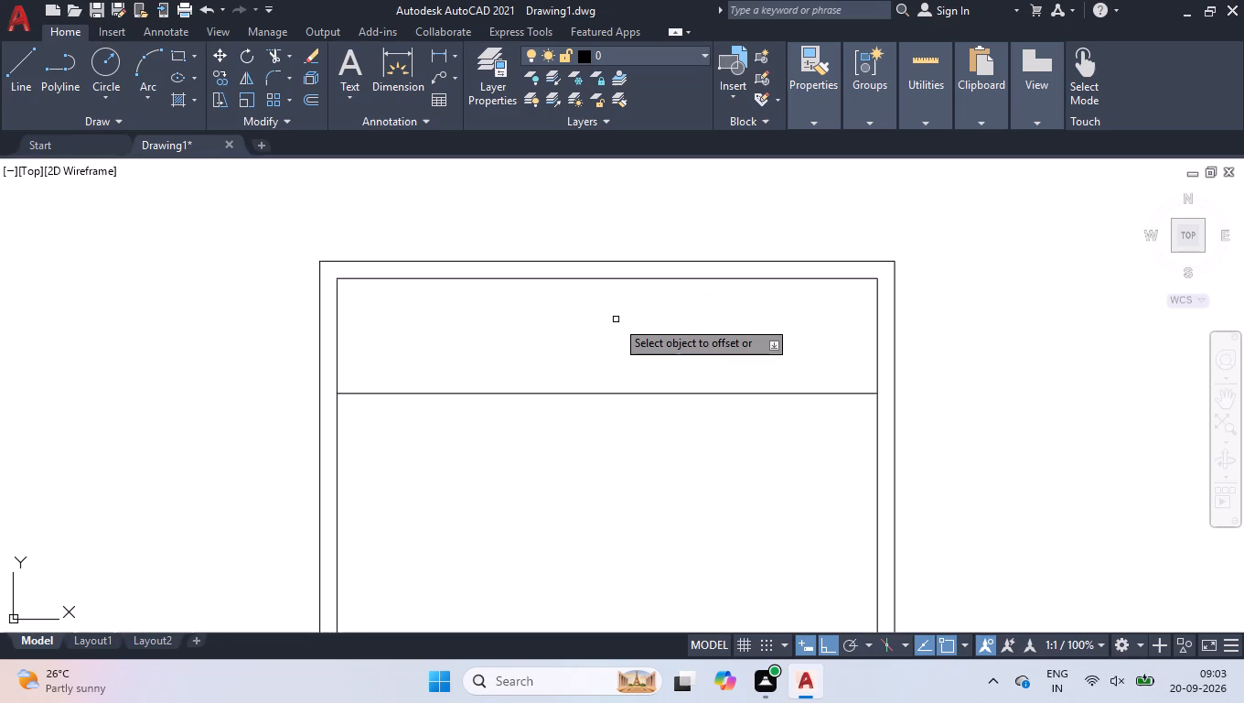
{"action": "scroll", "coordinate": [561, 424], "scroll_direction": "up", "scroll_amount": 1}
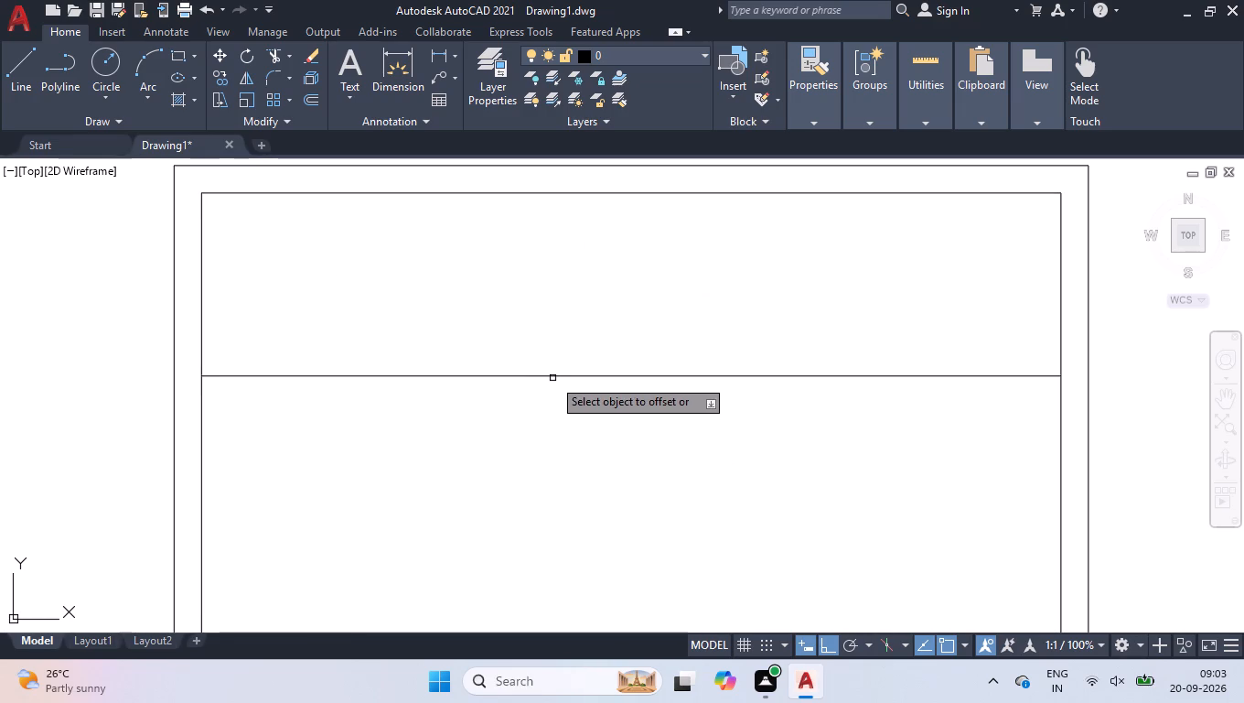
{"action": "left_click", "coordinate": [552, 378]}
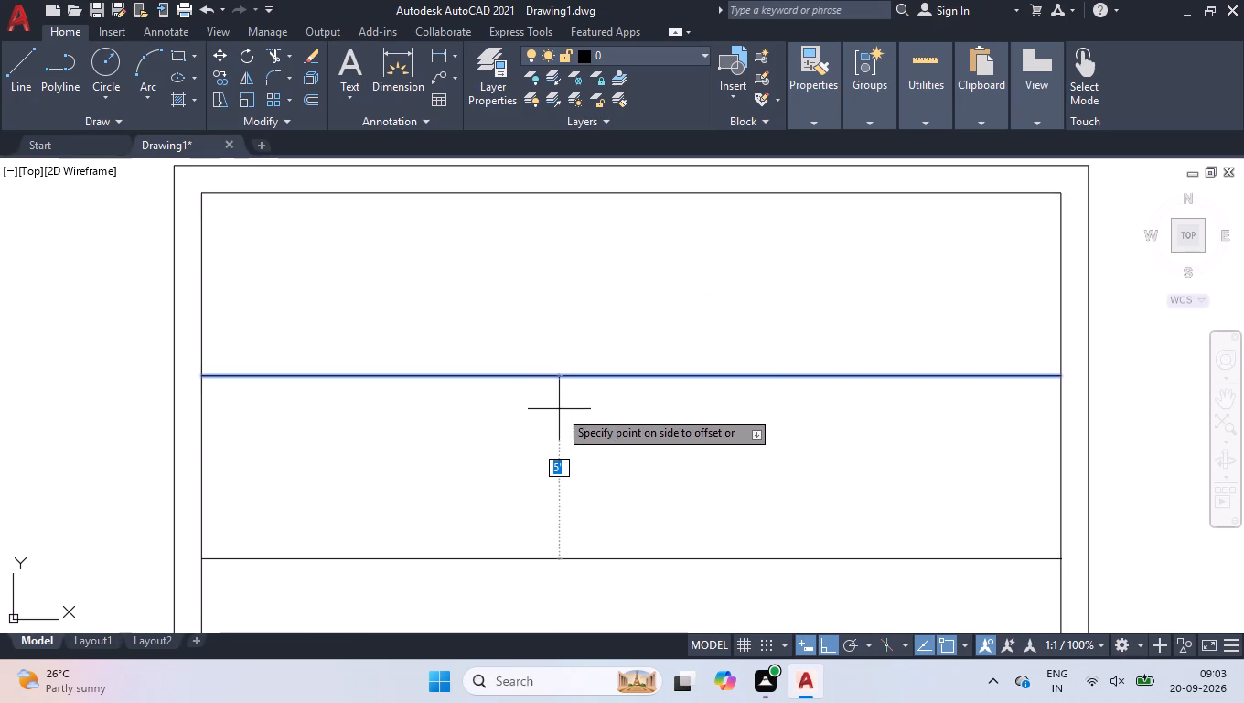
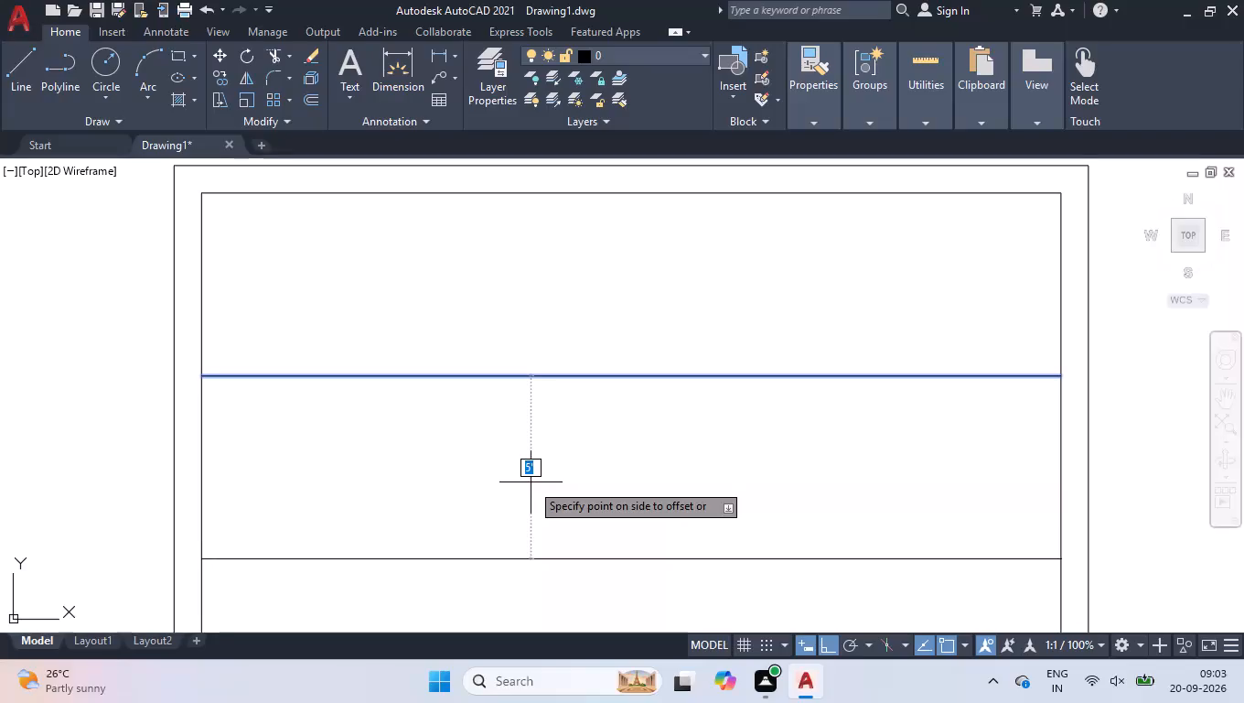
Set the downward offset of the upper interior line to 4.5" to give the partition its thickness.
{"action": "type", "text": "4."}
{"action": "key", "text": "5"}
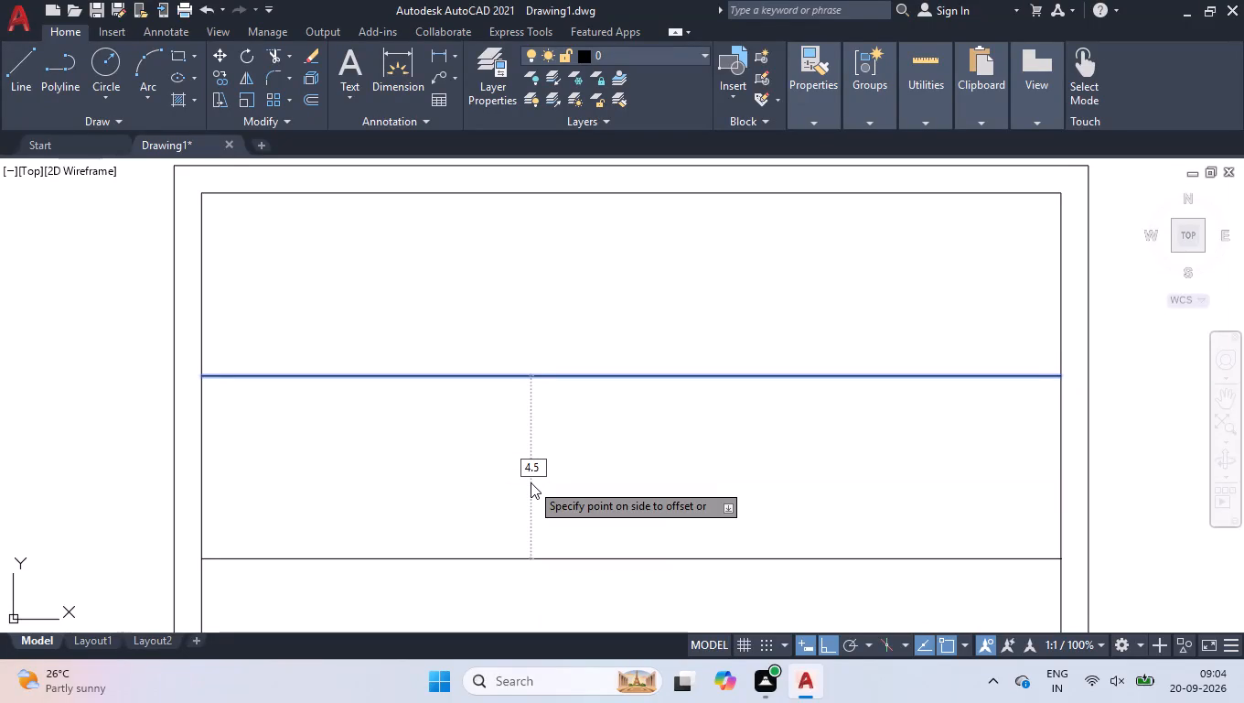
{"action": "key", "text": "Return"}
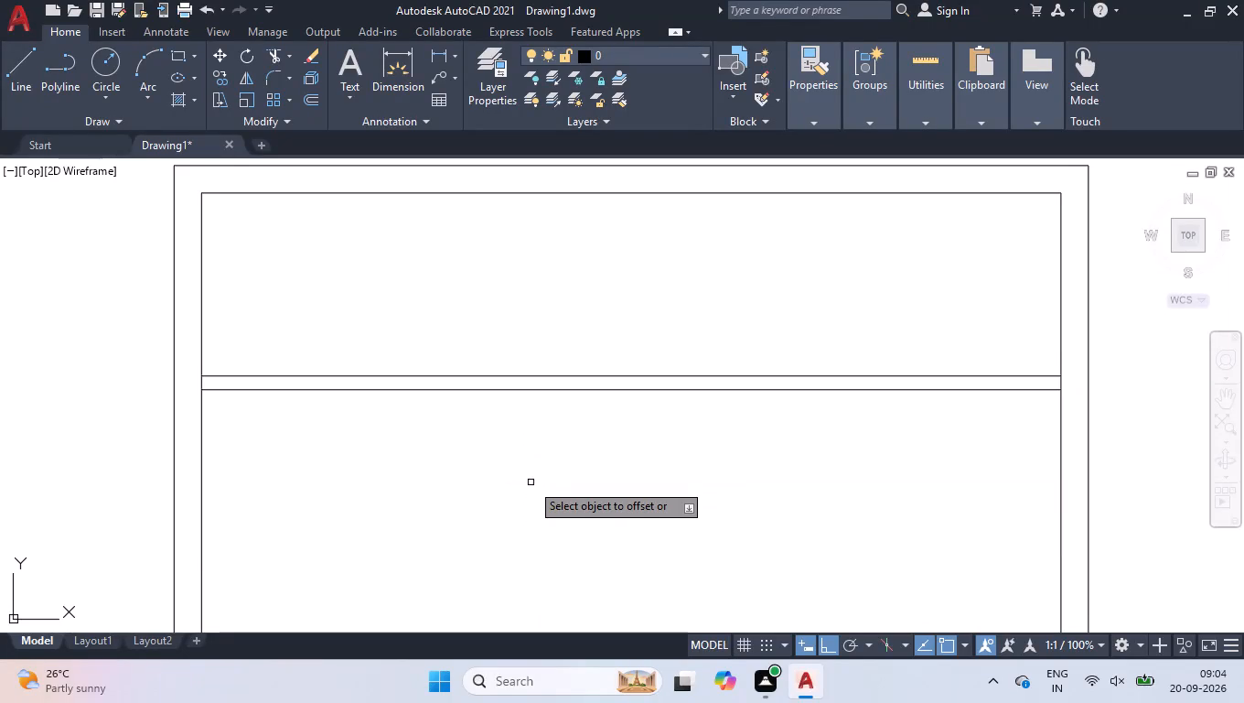
Offset the lower line of the 4.5" partition 12' downward into the interior.
{"action": "scroll", "coordinate": [610, 353], "scroll_direction": "down", "scroll_amount": 1}
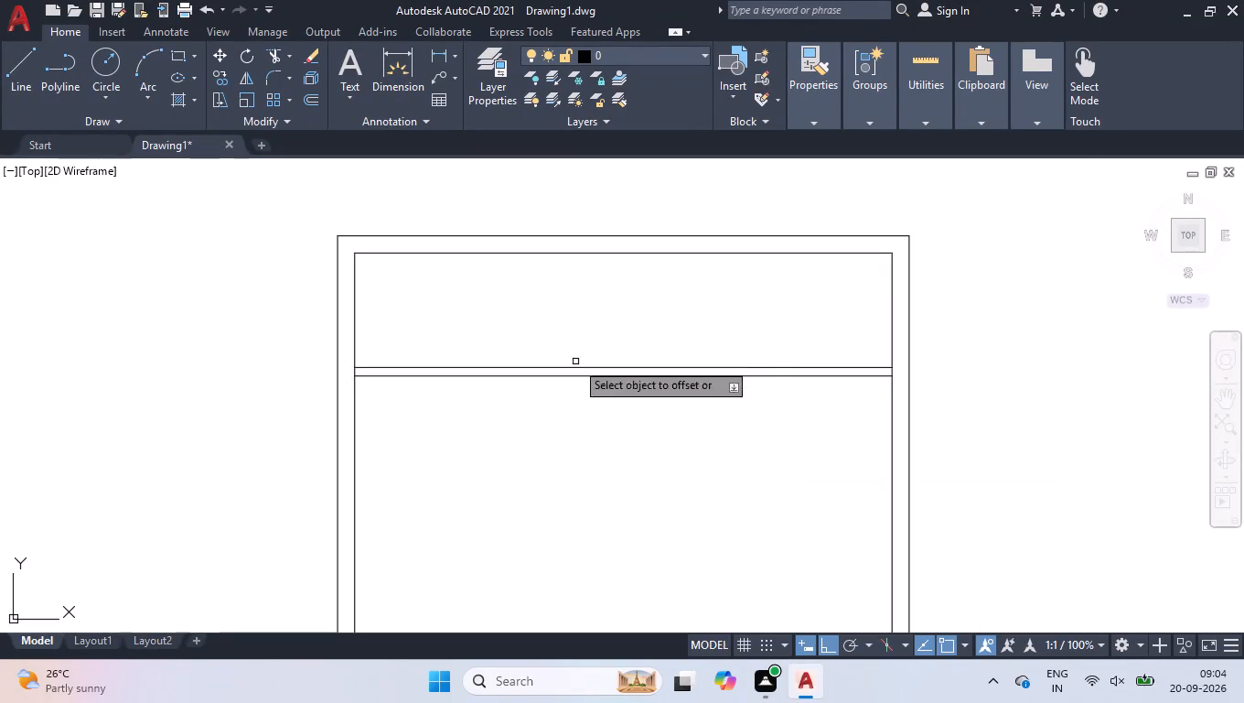
{"action": "left_click", "coordinate": [592, 377]}
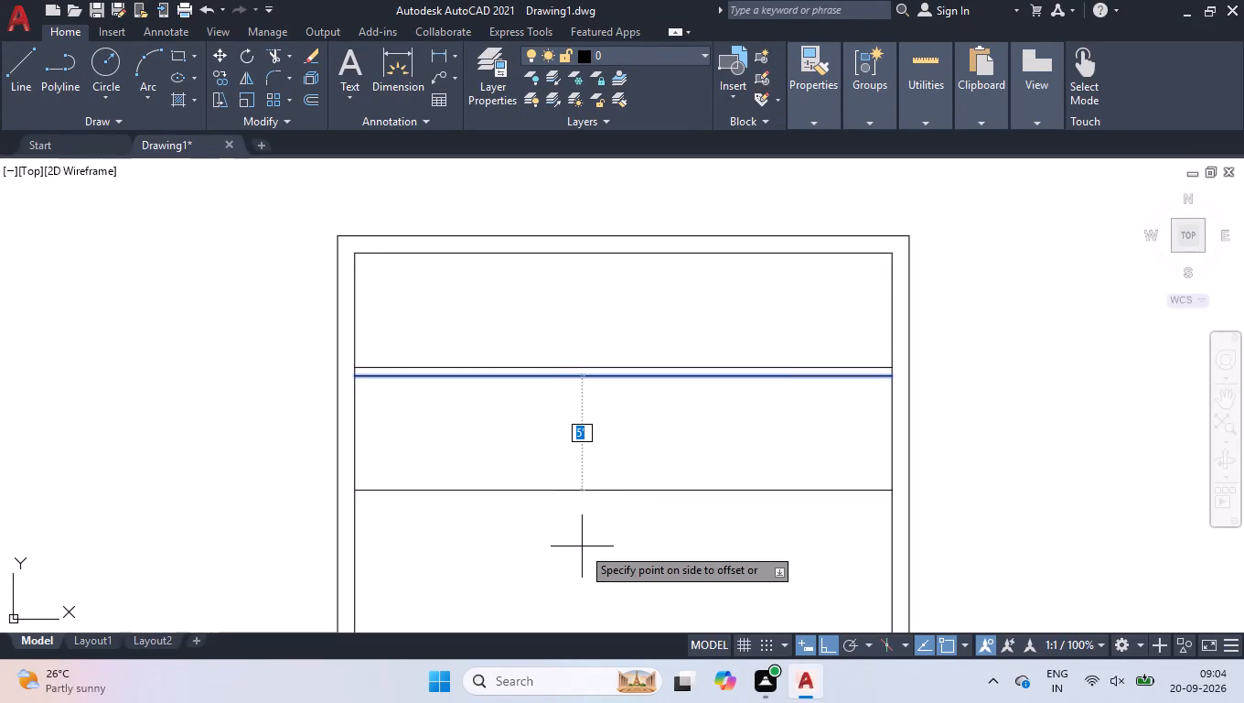
{"action": "key", "text": "1"}
{"action": "key", "text": "2"}
{"action": "key", "text": "apostrophe"}
{"action": "key", "text": "Return"}
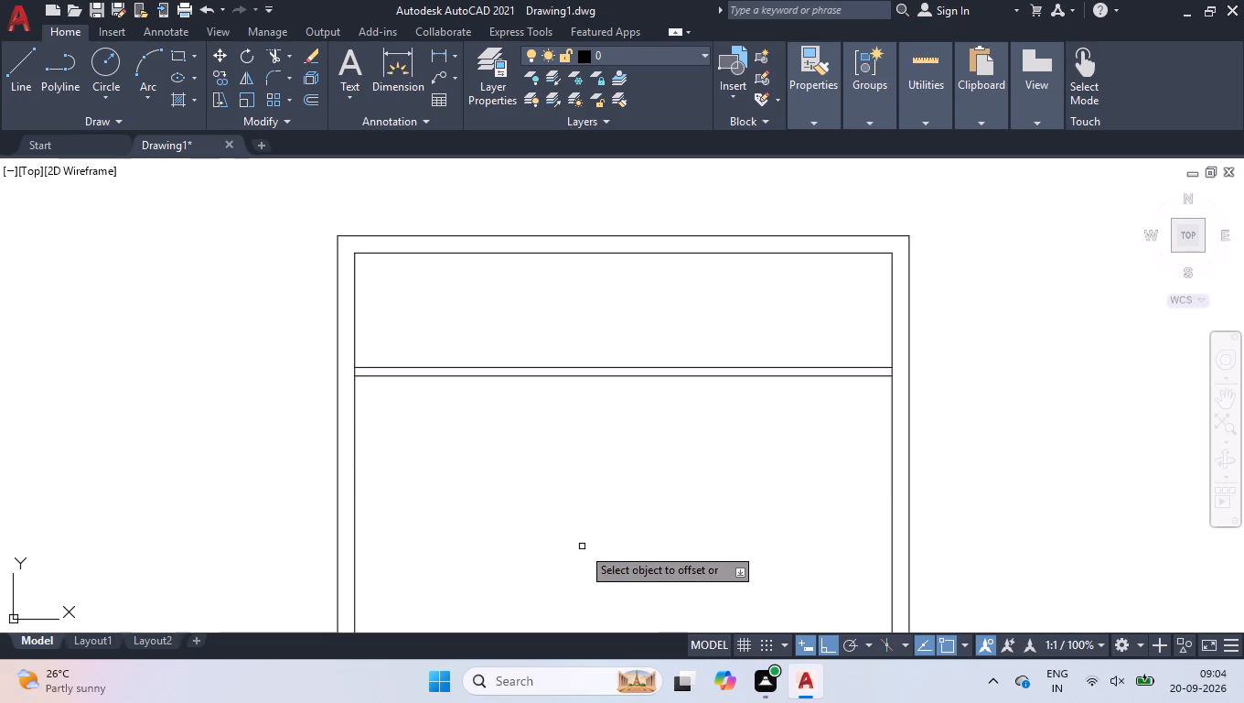
Offset the newest interior horizontal line 9" downward to form the second interior wall.
{"action": "scroll", "coordinate": [516, 202], "scroll_direction": "down", "scroll_amount": 1}
{"action": "scroll", "coordinate": [578, 287], "scroll_direction": "down", "scroll_amount": 2}
{"action": "scroll", "coordinate": [606, 388], "scroll_direction": "up", "scroll_amount": 3}
{"action": "left_click", "coordinate": [580, 362]}
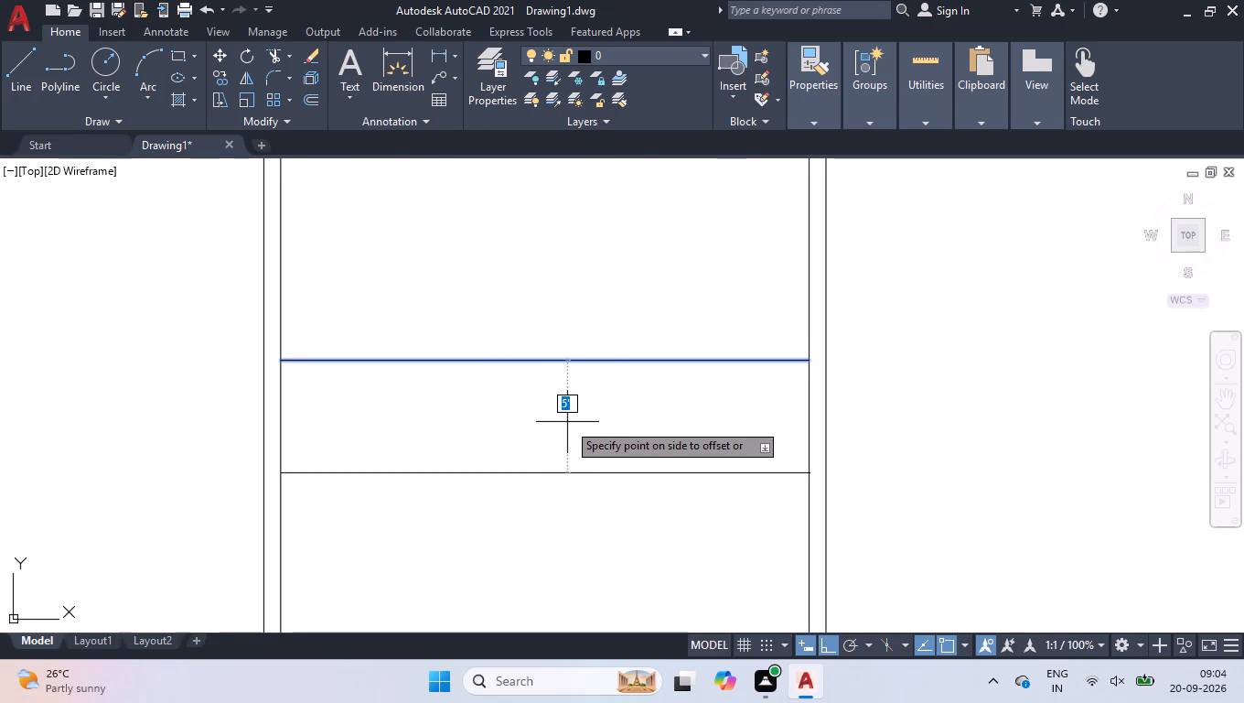
{"action": "key", "text": "9"}
{"action": "key", "text": "Return"}
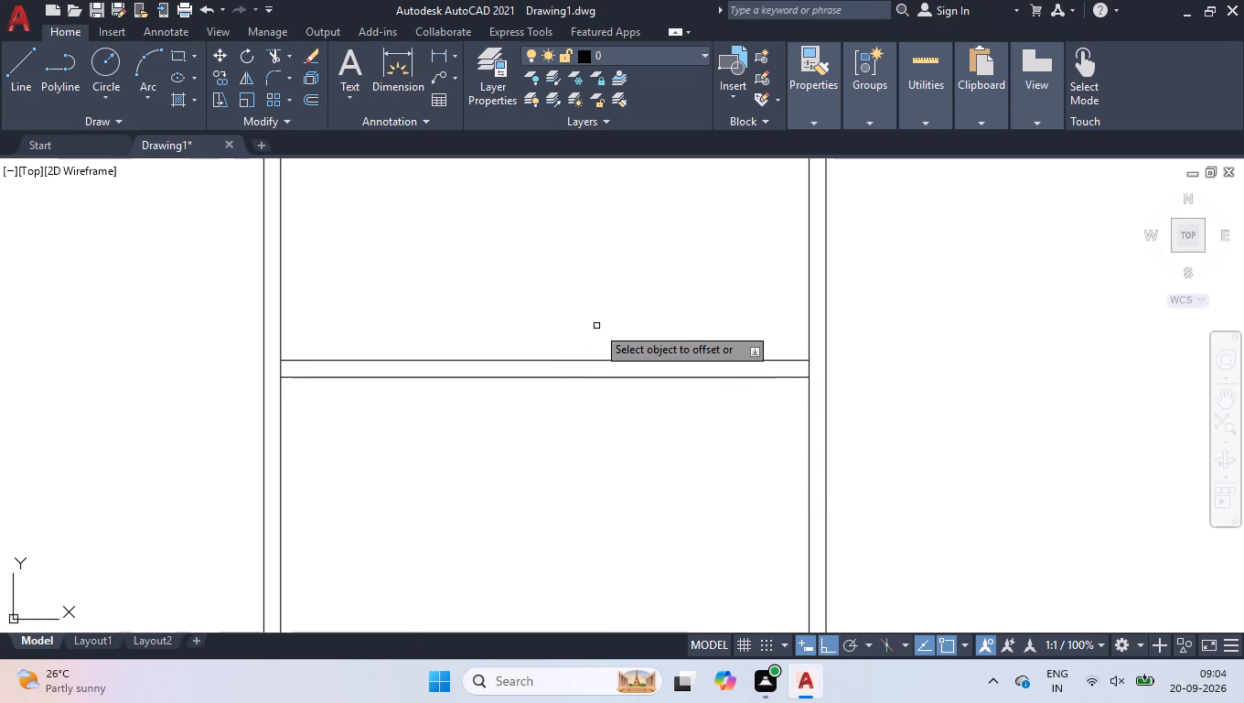
Offset the lower line of the second interior wall 11' downward.
{"action": "scroll", "coordinate": [596, 326], "scroll_direction": "down", "scroll_amount": 2}
{"action": "left_click", "coordinate": [576, 350]}
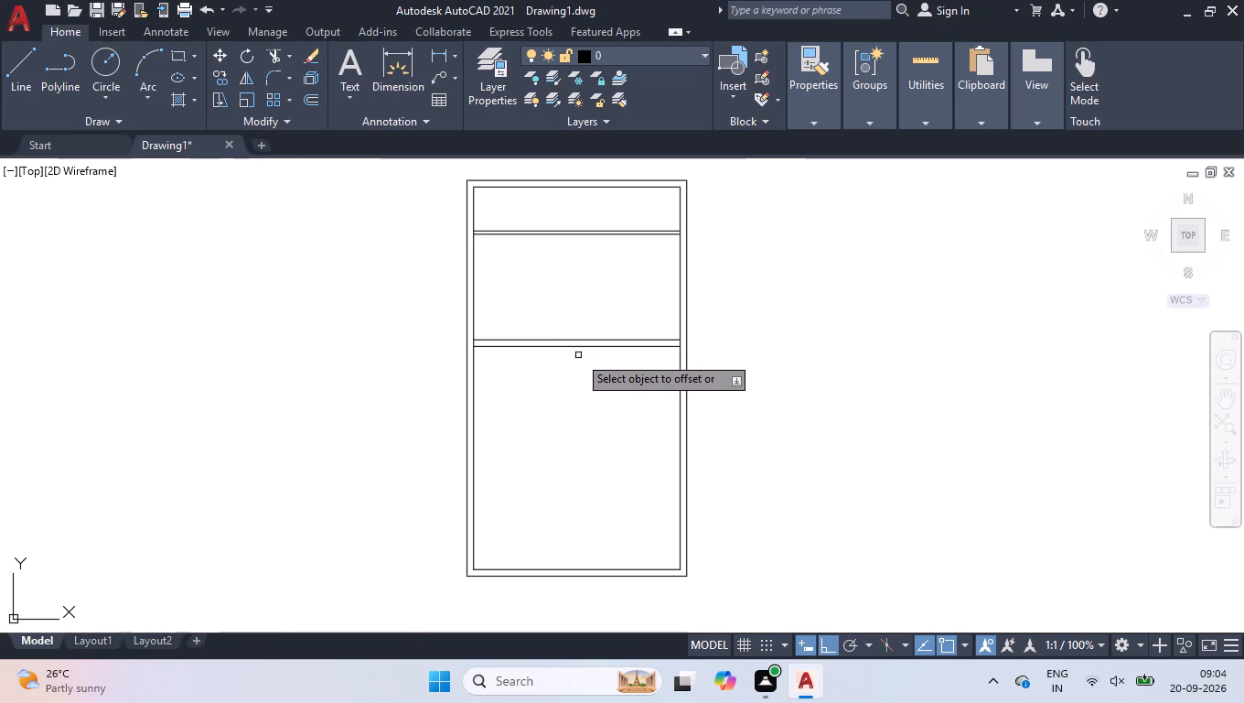
{"action": "left_click", "coordinate": [579, 344]}
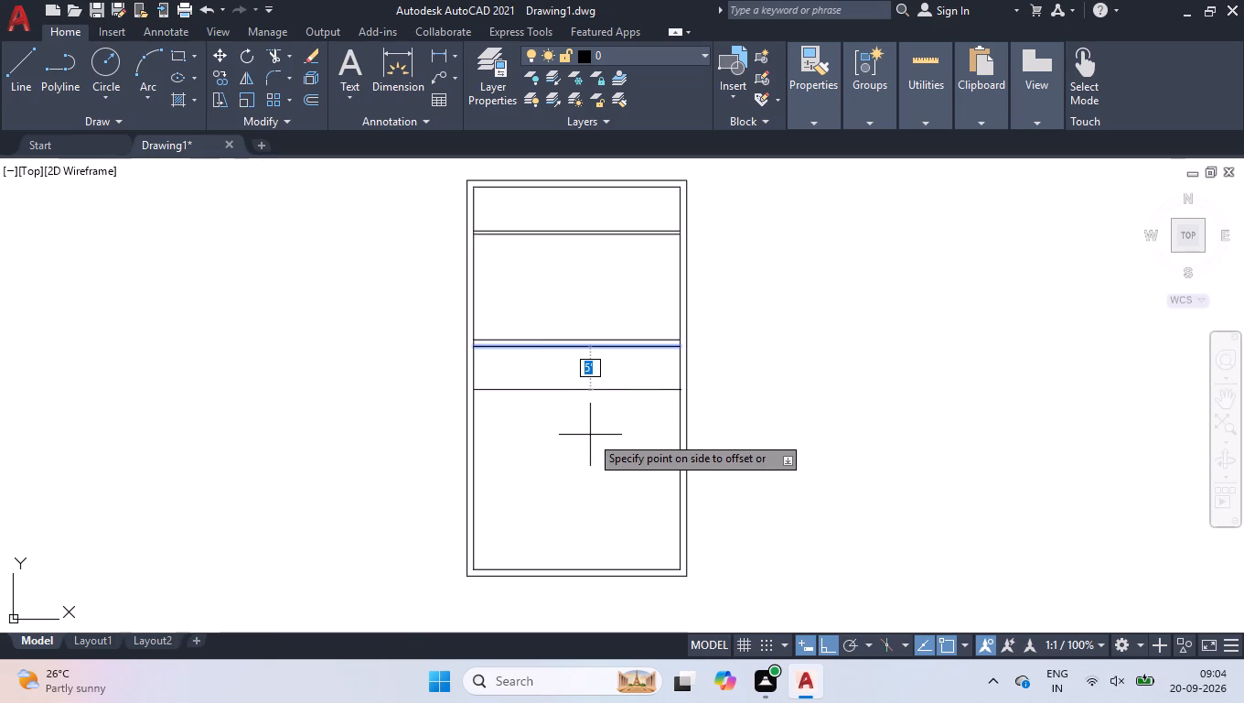
{"action": "type", "text": "11"}
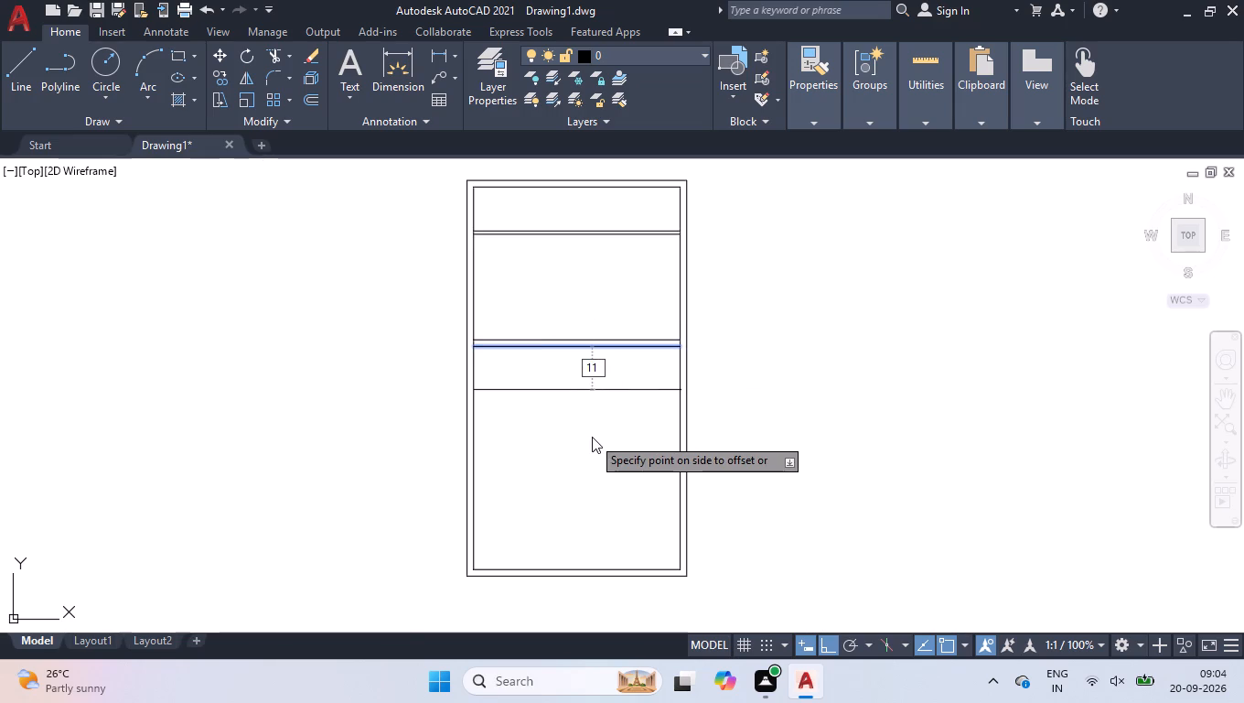
{"action": "key", "text": "apostrophe"}
{"action": "key", "text": "Return"}
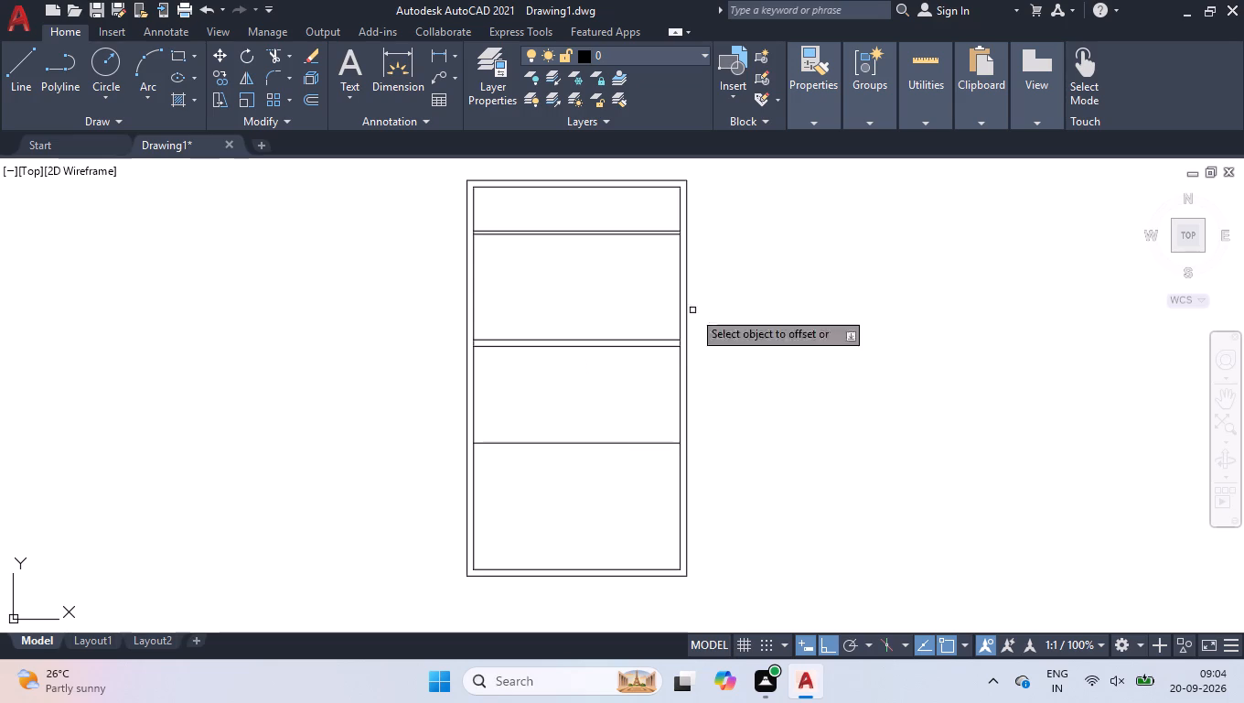
Offset the lowest interior horizontal line 9" downward to form the third interior wall, and end the Offset command.
{"action": "scroll", "coordinate": [650, 343], "scroll_direction": "down", "scroll_amount": 2}
{"action": "scroll", "coordinate": [627, 392], "scroll_direction": "up", "scroll_amount": 3}
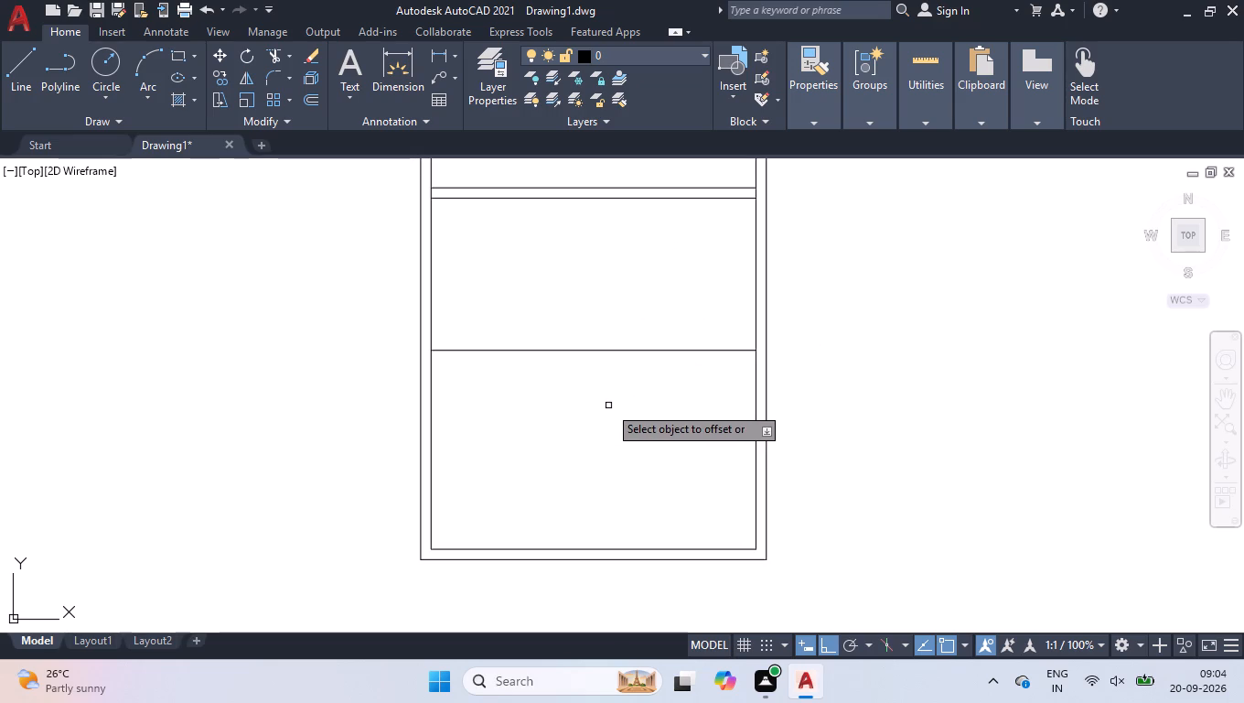
{"action": "left_click", "coordinate": [613, 350]}
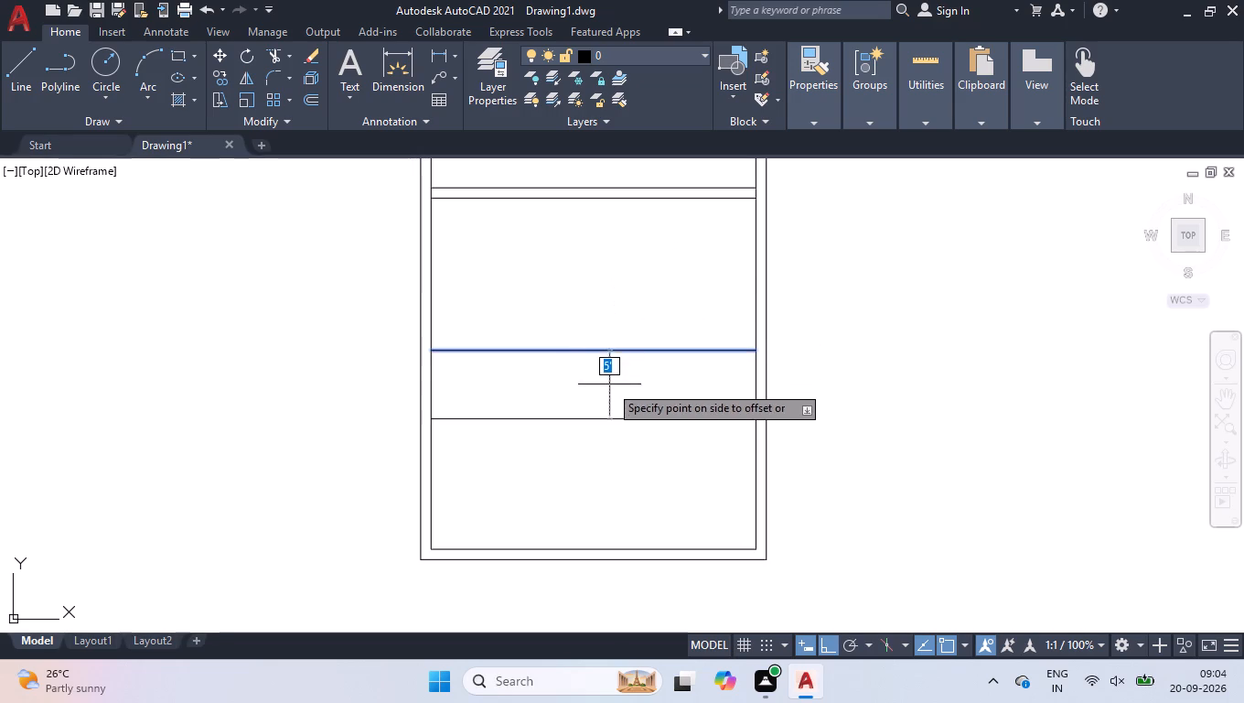
{"action": "key", "text": "9"}
{"action": "key", "text": "Return"}
{"action": "key", "text": "Return"}
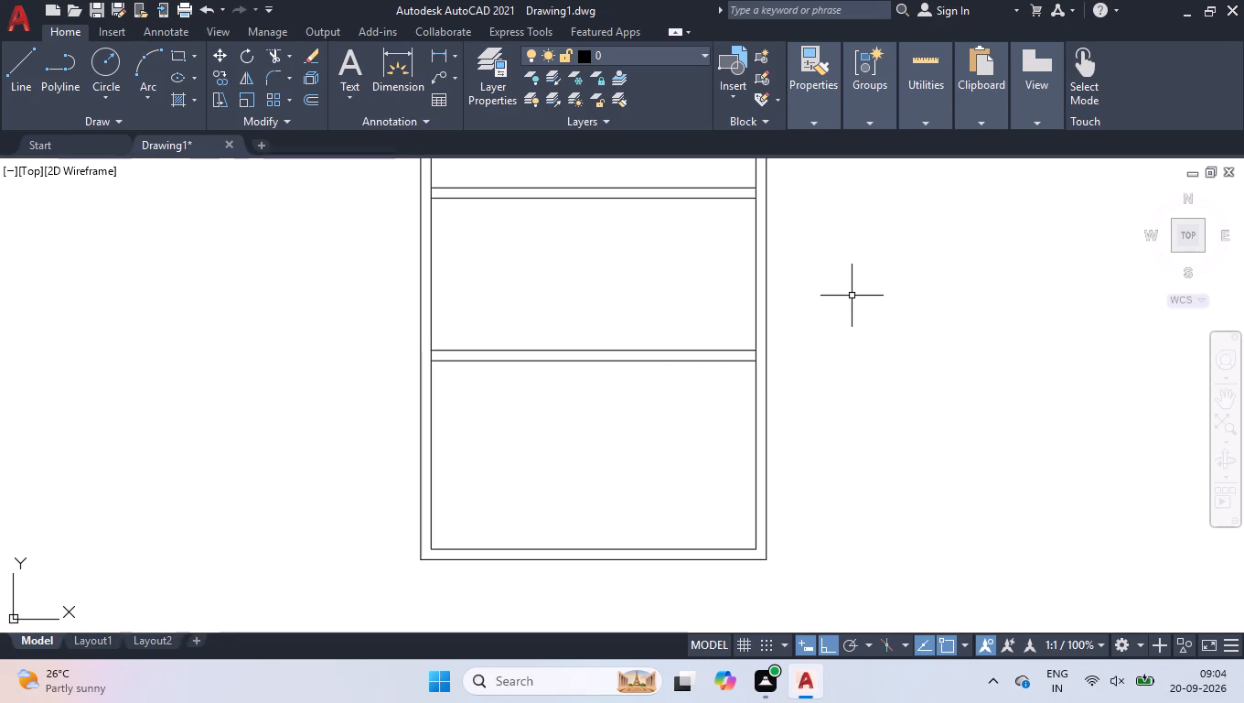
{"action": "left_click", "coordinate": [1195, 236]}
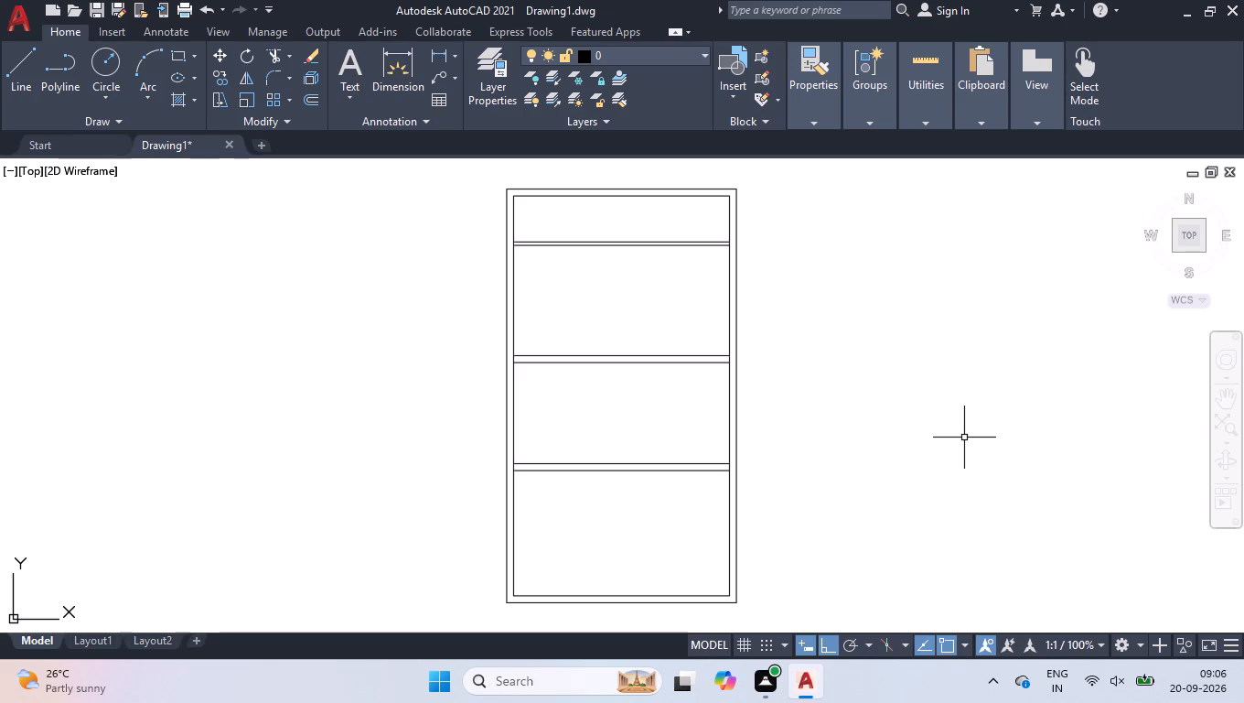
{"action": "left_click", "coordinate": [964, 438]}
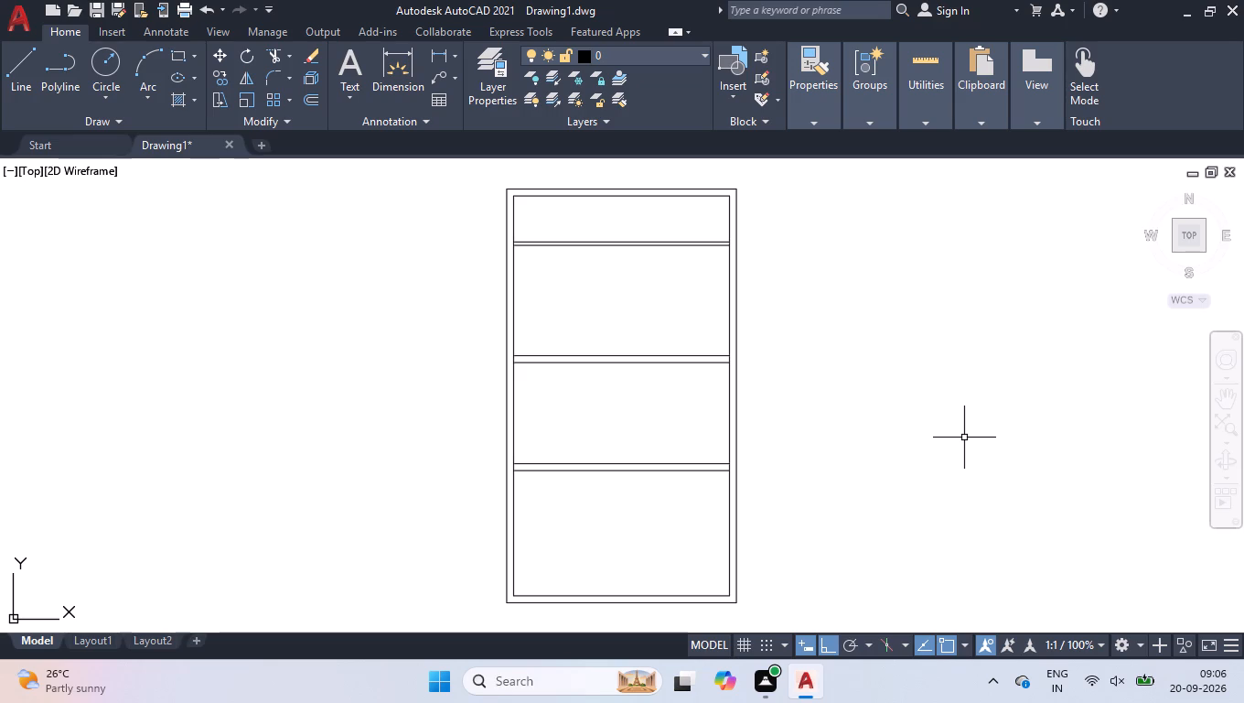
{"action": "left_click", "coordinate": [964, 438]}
Trim the inner outline's vertical segments at both ends of the 4.5" partition so it opens into the outer walls.
{"action": "scroll", "coordinate": [701, 203], "scroll_direction": "up", "scroll_amount": 1}
{"action": "scroll", "coordinate": [618, 192], "scroll_direction": "up", "scroll_amount": 1}
{"action": "scroll", "coordinate": [660, 246], "scroll_direction": "down", "scroll_amount": 1}
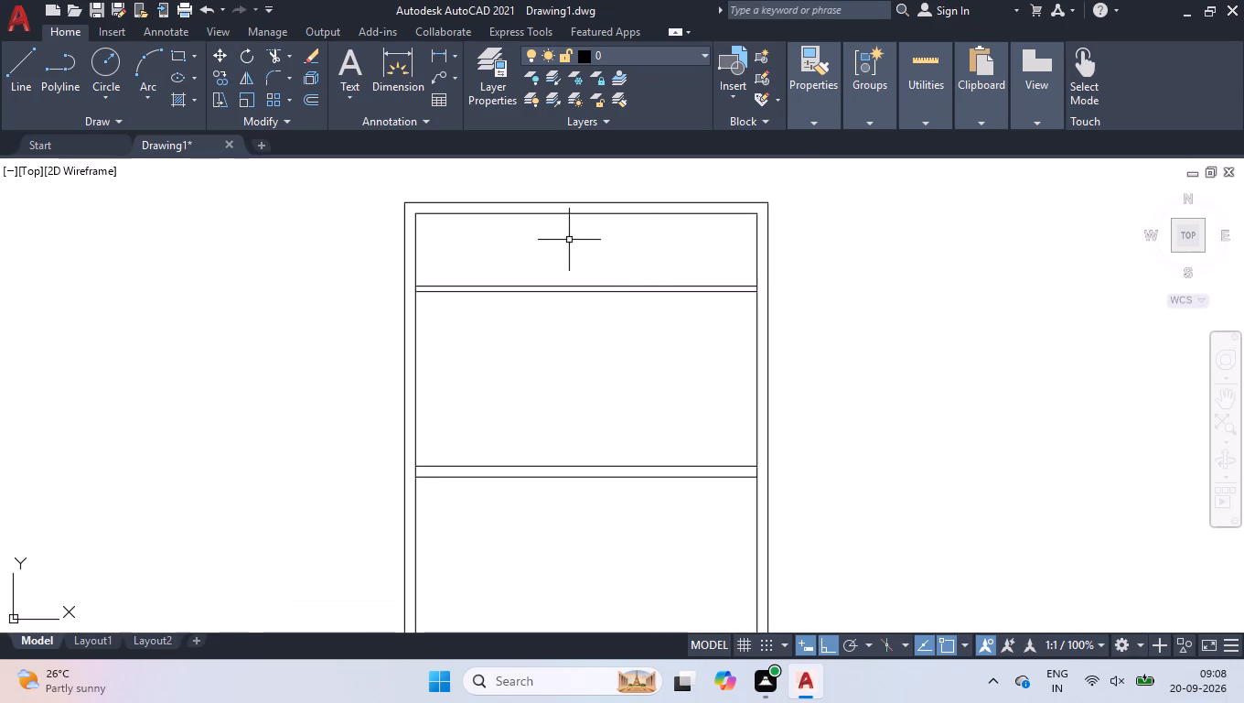
{"action": "scroll", "coordinate": [555, 243], "scroll_direction": "up", "scroll_amount": 2}
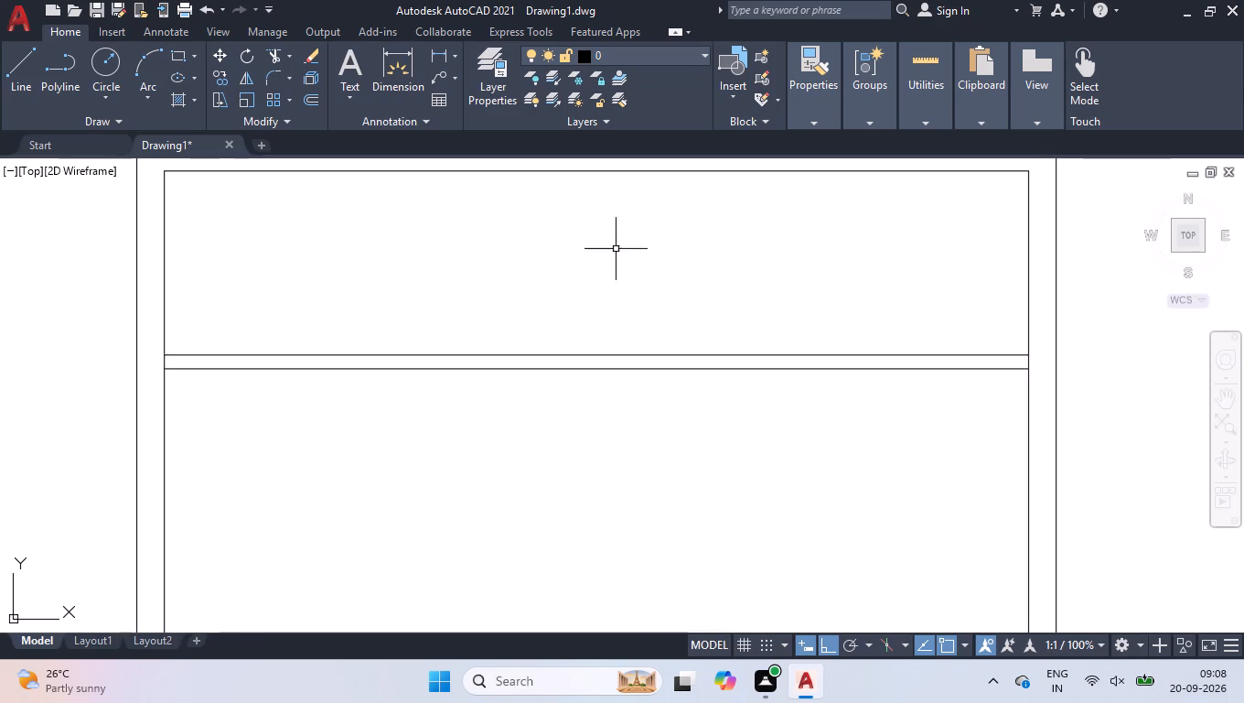
{"action": "scroll", "coordinate": [644, 276], "scroll_direction": "down", "scroll_amount": 1}
{"action": "scroll", "coordinate": [593, 233], "scroll_direction": "up", "scroll_amount": 1}
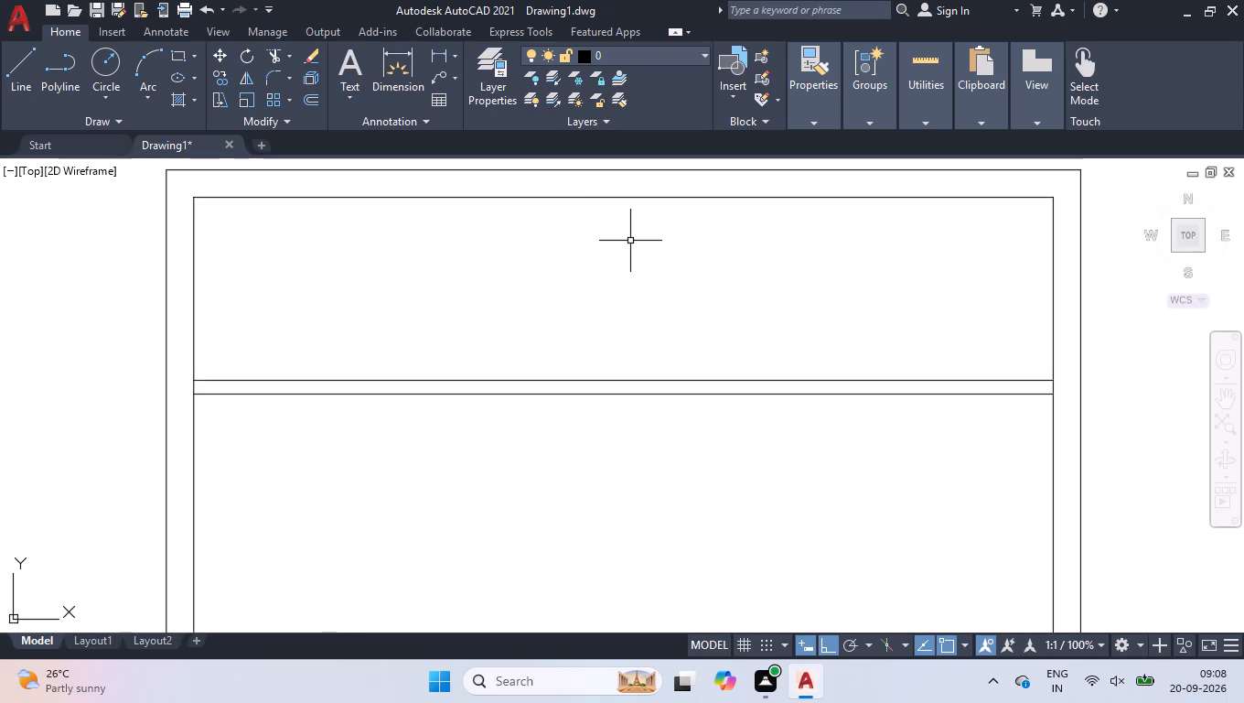
{"action": "type", "text": "tr"}
{"action": "key", "text": "Return"}
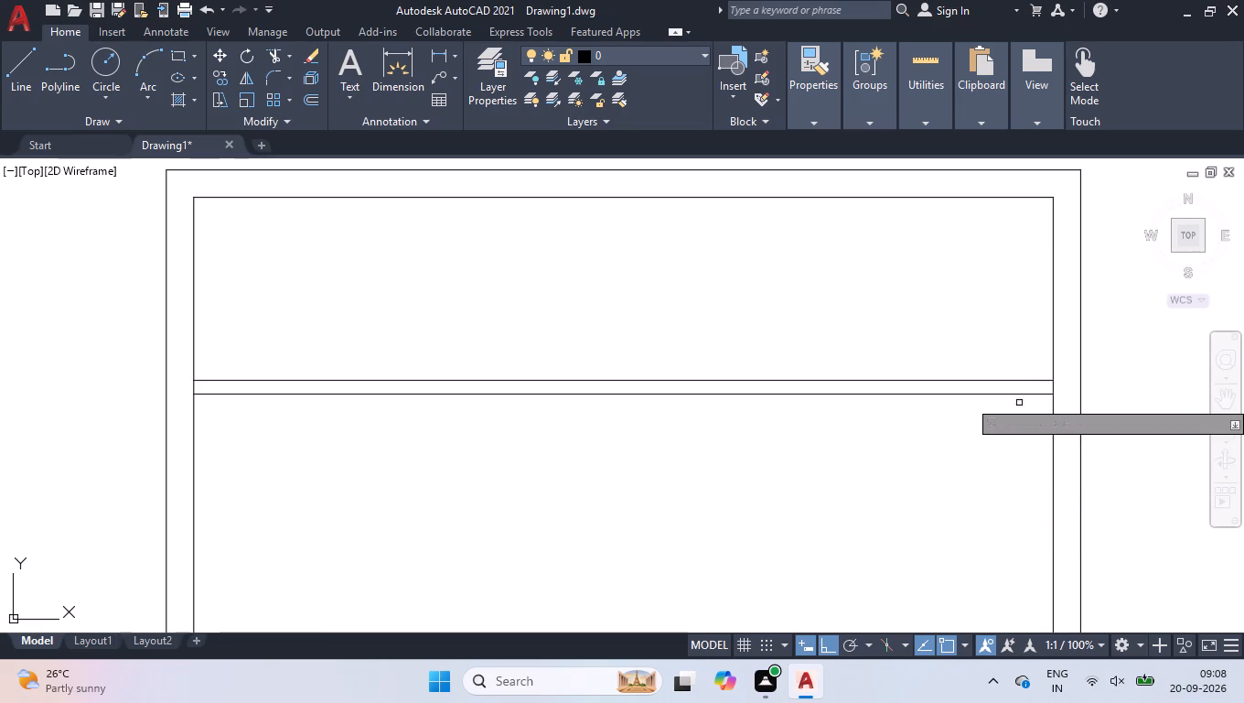
{"action": "left_click", "coordinate": [1063, 387]}
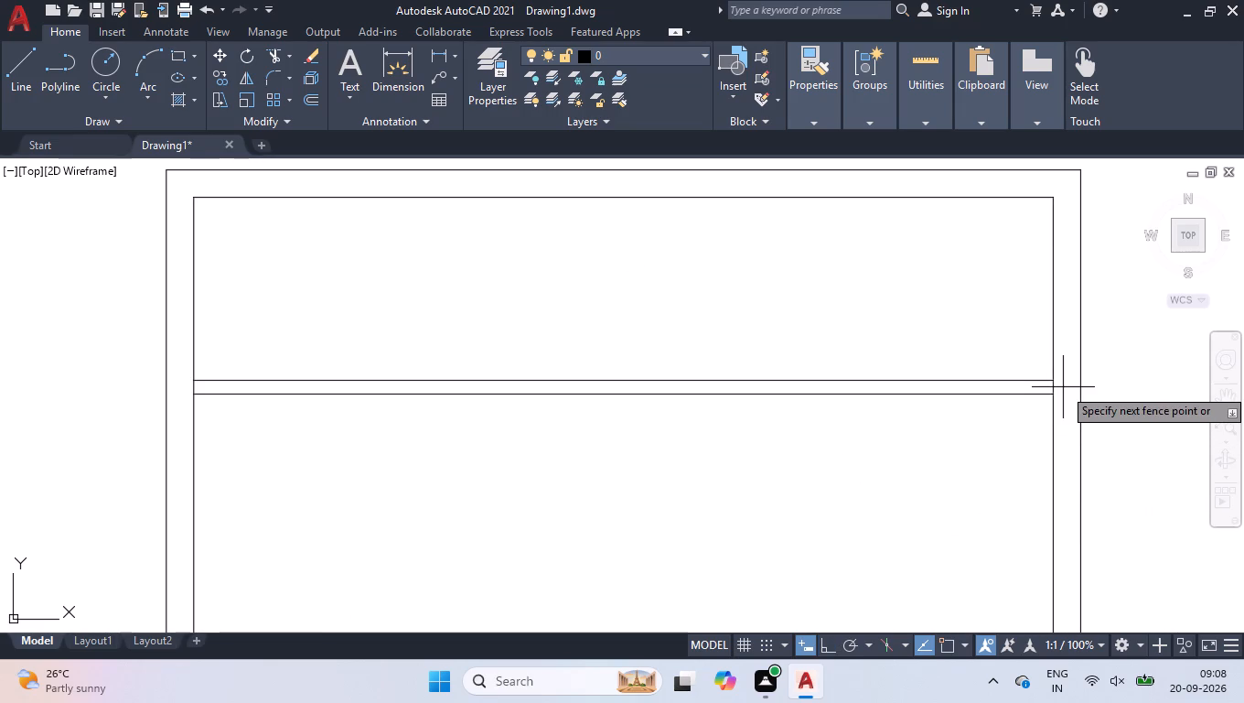
{"action": "left_click", "coordinate": [182, 389]}
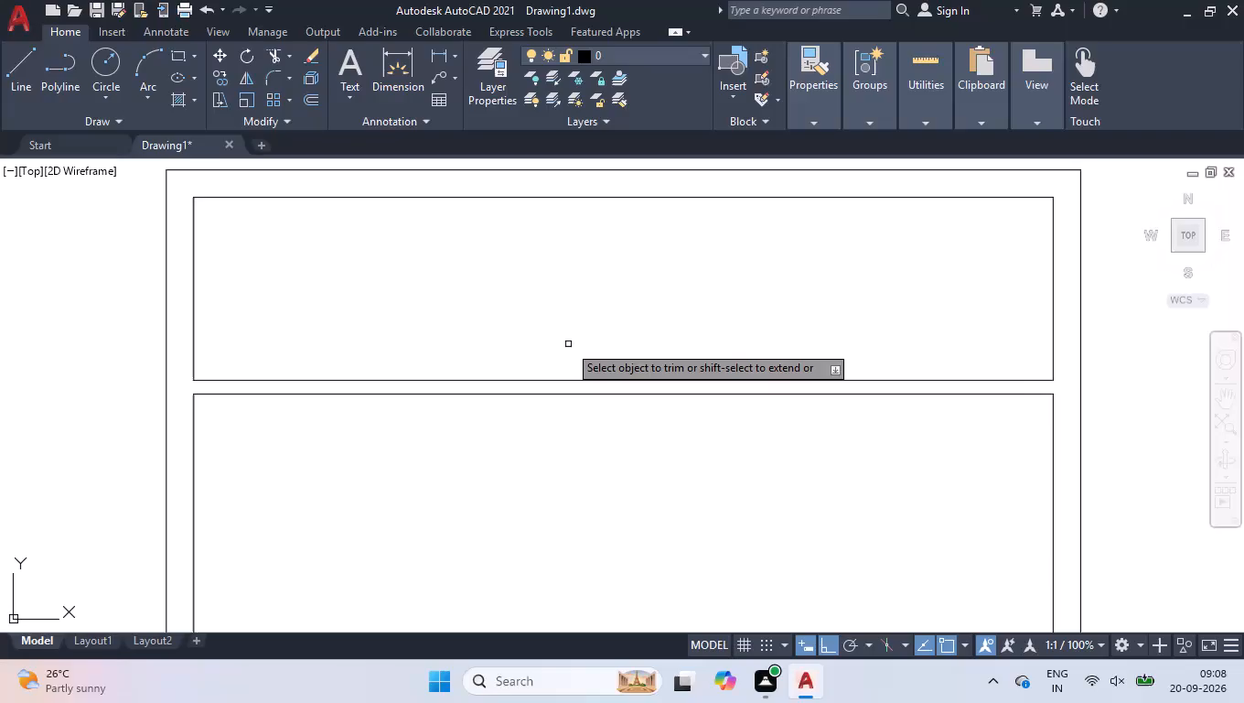
Trim the inner outline's vertical segments at both ends of the middle 9" interior wall.
{"action": "scroll", "coordinate": [568, 344], "scroll_direction": "down", "scroll_amount": 2}
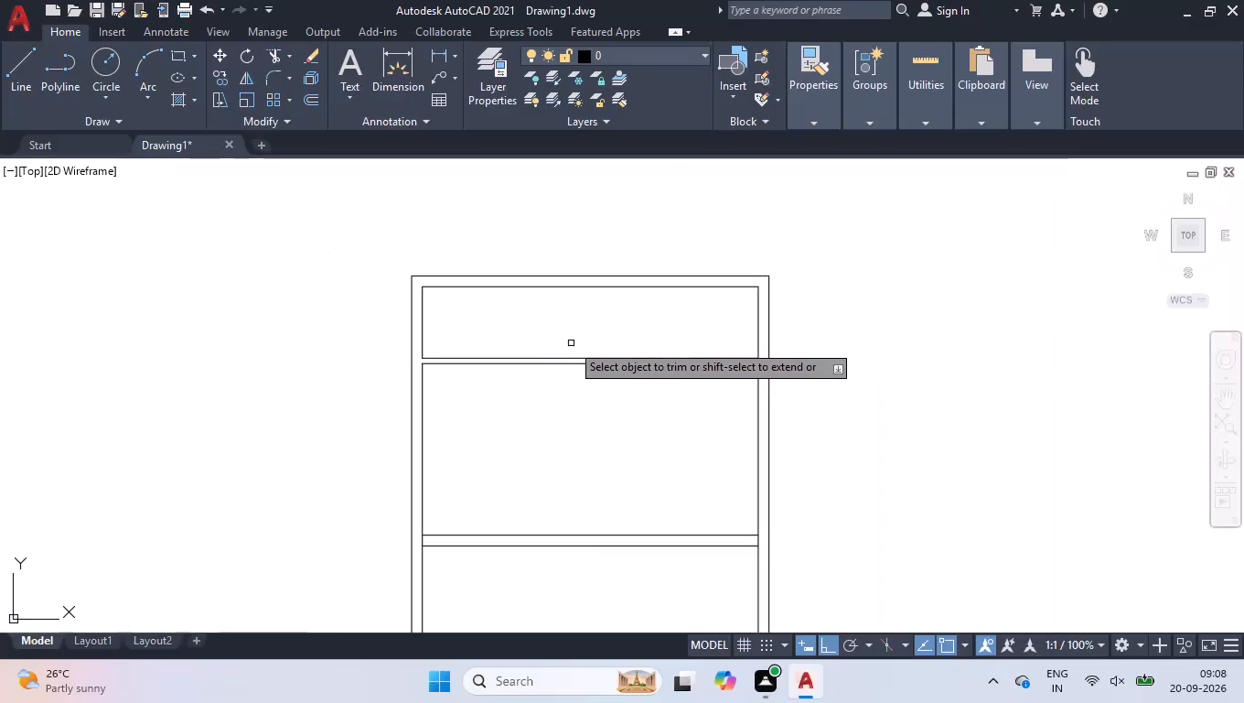
{"action": "scroll", "coordinate": [572, 343], "scroll_direction": "down", "scroll_amount": 1}
{"action": "scroll", "coordinate": [577, 497], "scroll_direction": "up", "scroll_amount": 4}
{"action": "scroll", "coordinate": [528, 406], "scroll_direction": "down", "scroll_amount": 1}
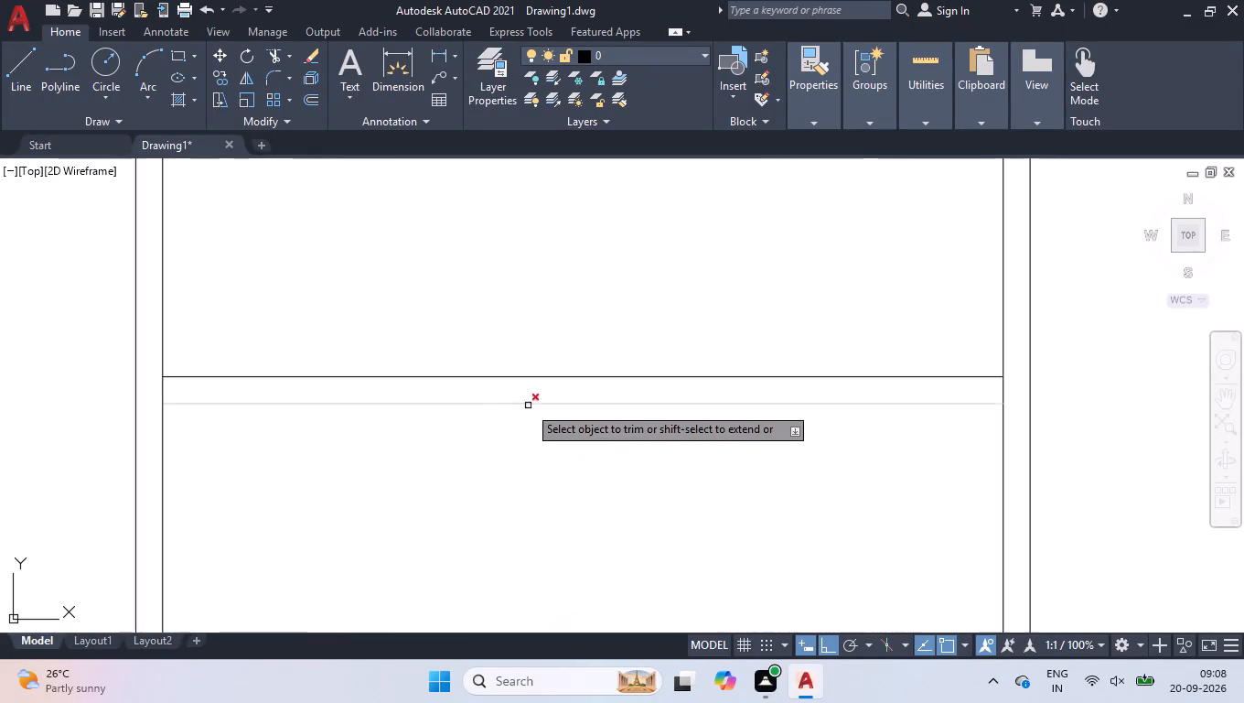
{"action": "left_click", "coordinate": [149, 391]}
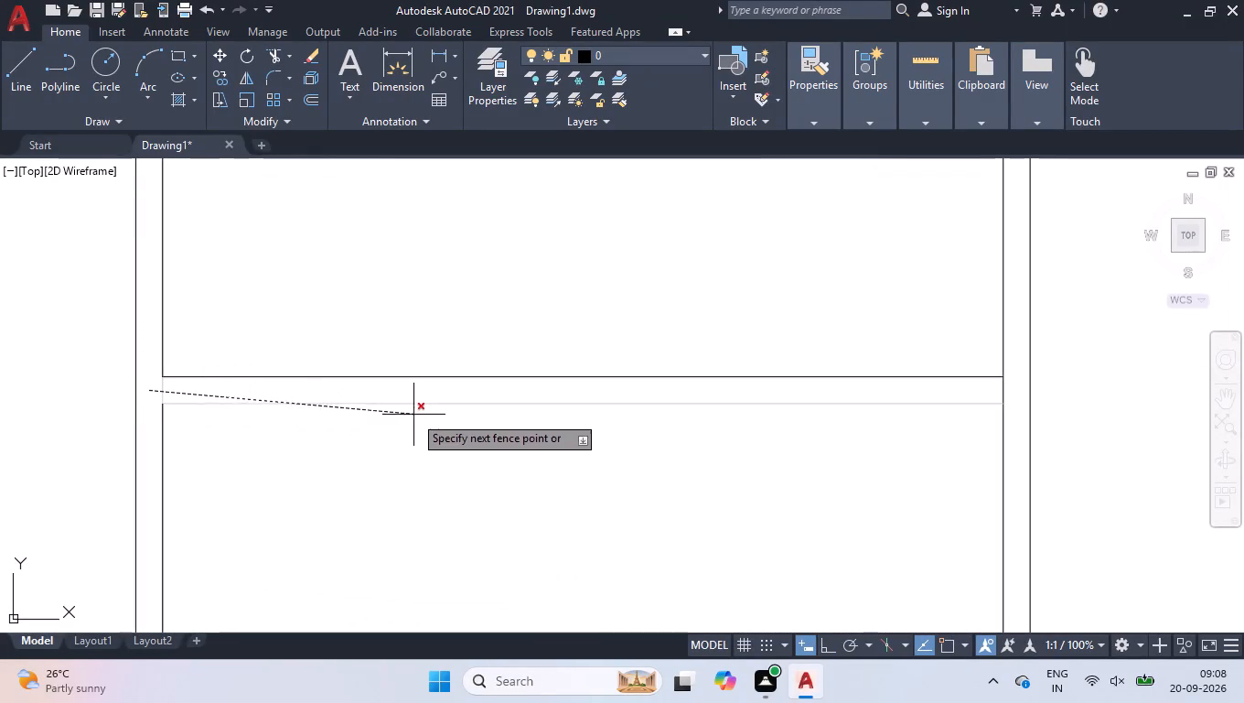
{"action": "left_click", "coordinate": [1016, 387]}
Trim the inner outline's vertical segments at both ends of the lowest 9" interior wall, and end the Trim command.
{"action": "scroll", "coordinate": [789, 275], "scroll_direction": "down", "scroll_amount": 2}
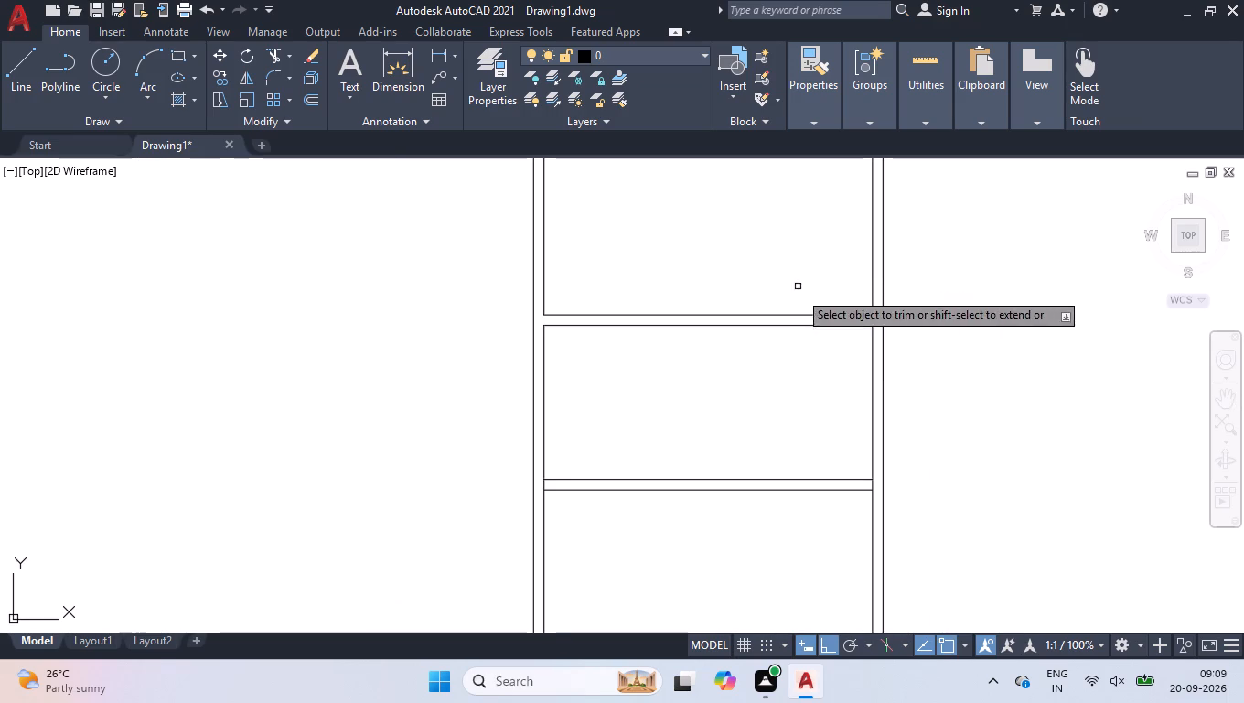
{"action": "scroll", "coordinate": [639, 394], "scroll_direction": "down", "scroll_amount": 2}
{"action": "scroll", "coordinate": [641, 392], "scroll_direction": "up", "scroll_amount": 2}
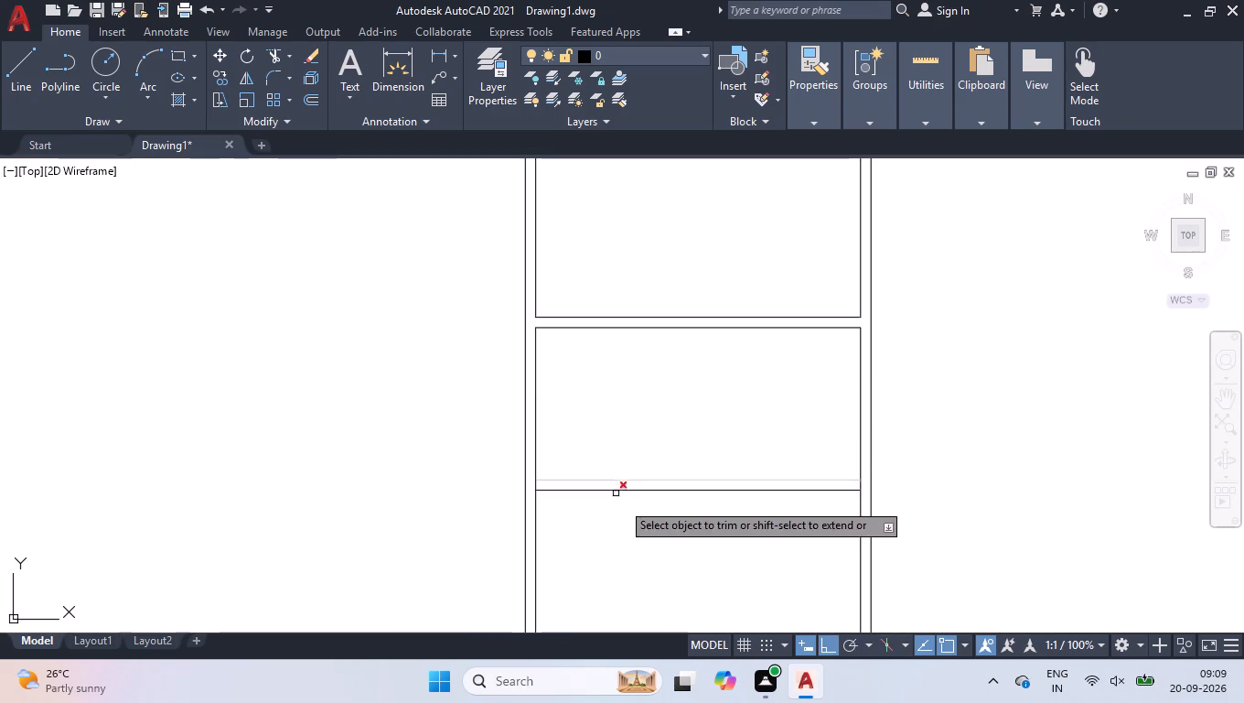
{"action": "scroll", "coordinate": [651, 512], "scroll_direction": "up", "scroll_amount": 2}
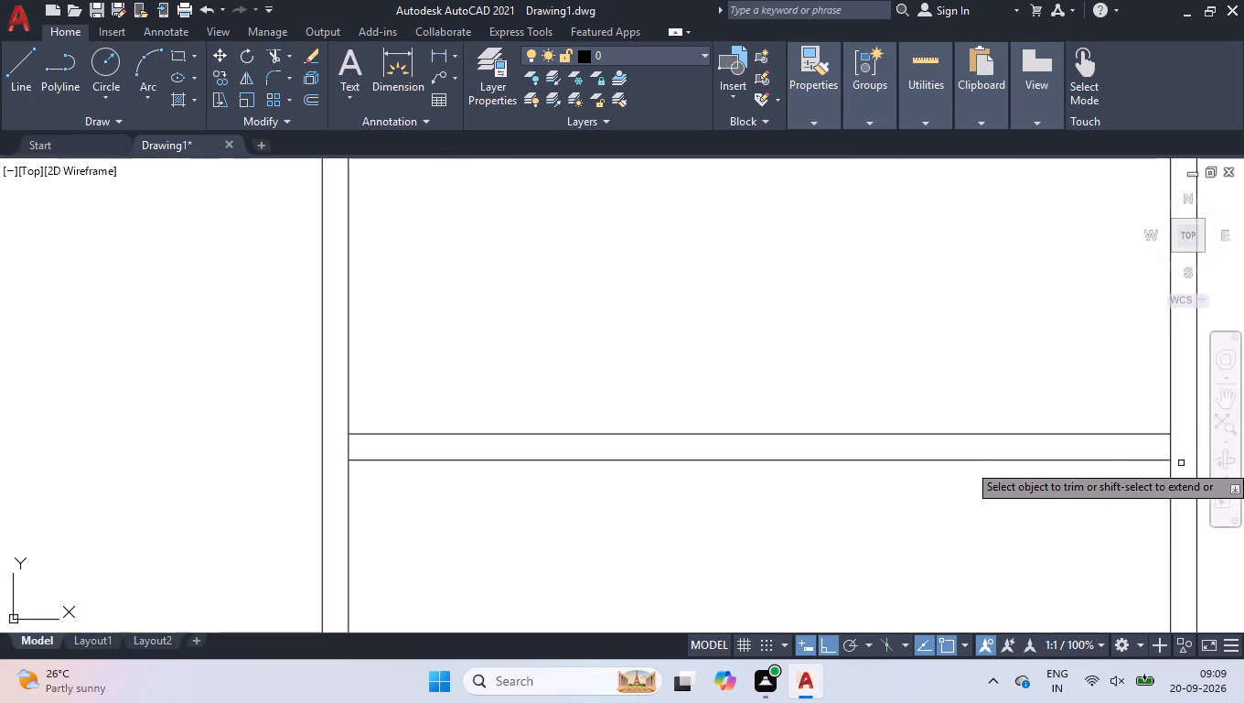
{"action": "left_click", "coordinate": [1182, 450]}
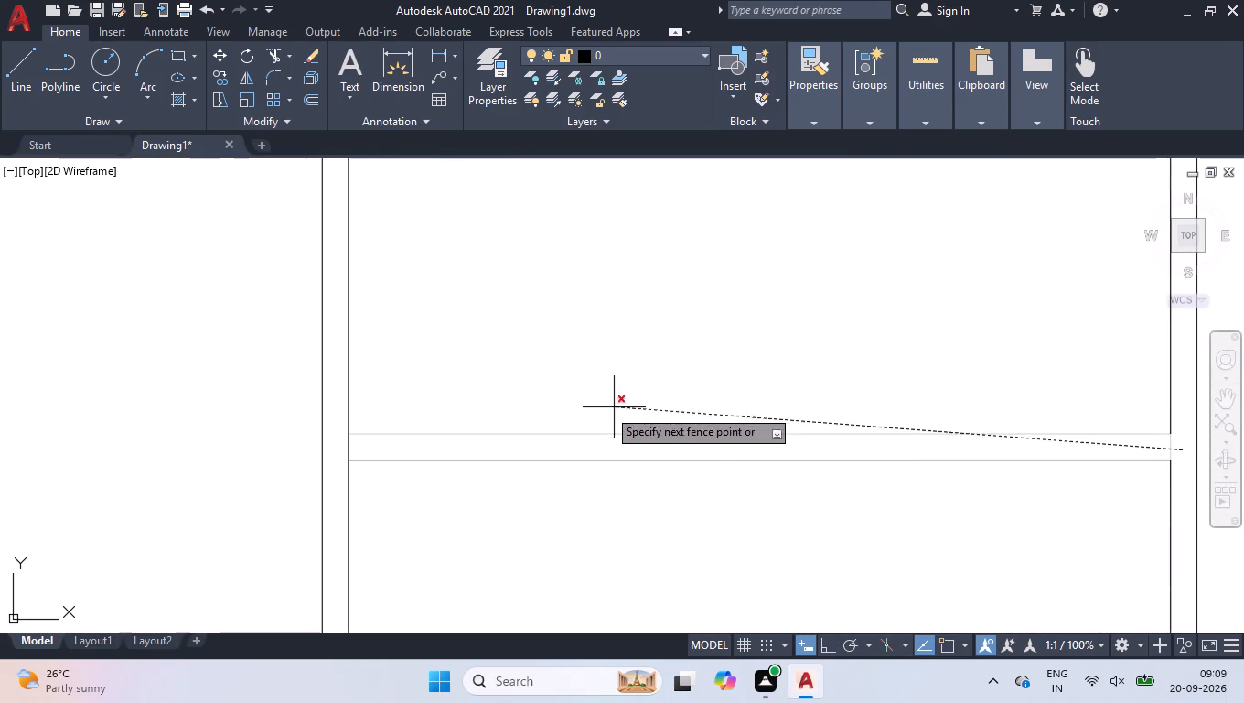
{"action": "left_click", "coordinate": [344, 449]}
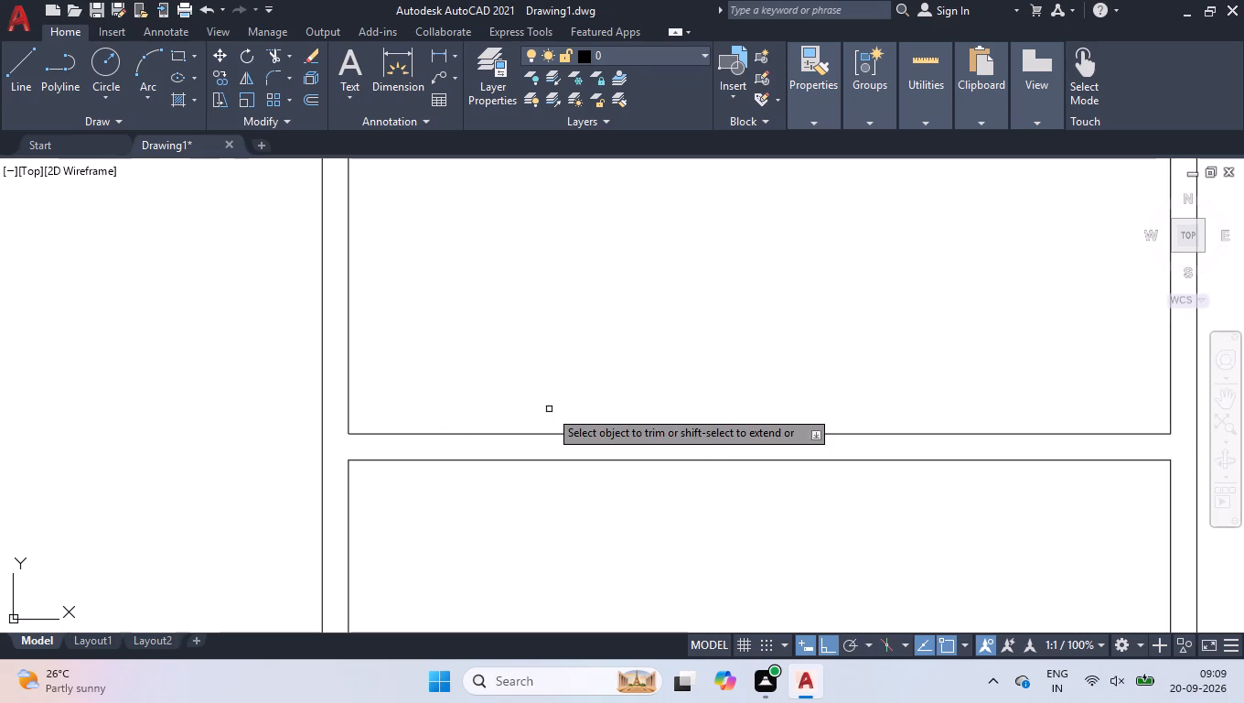
{"action": "key", "text": "Return"}
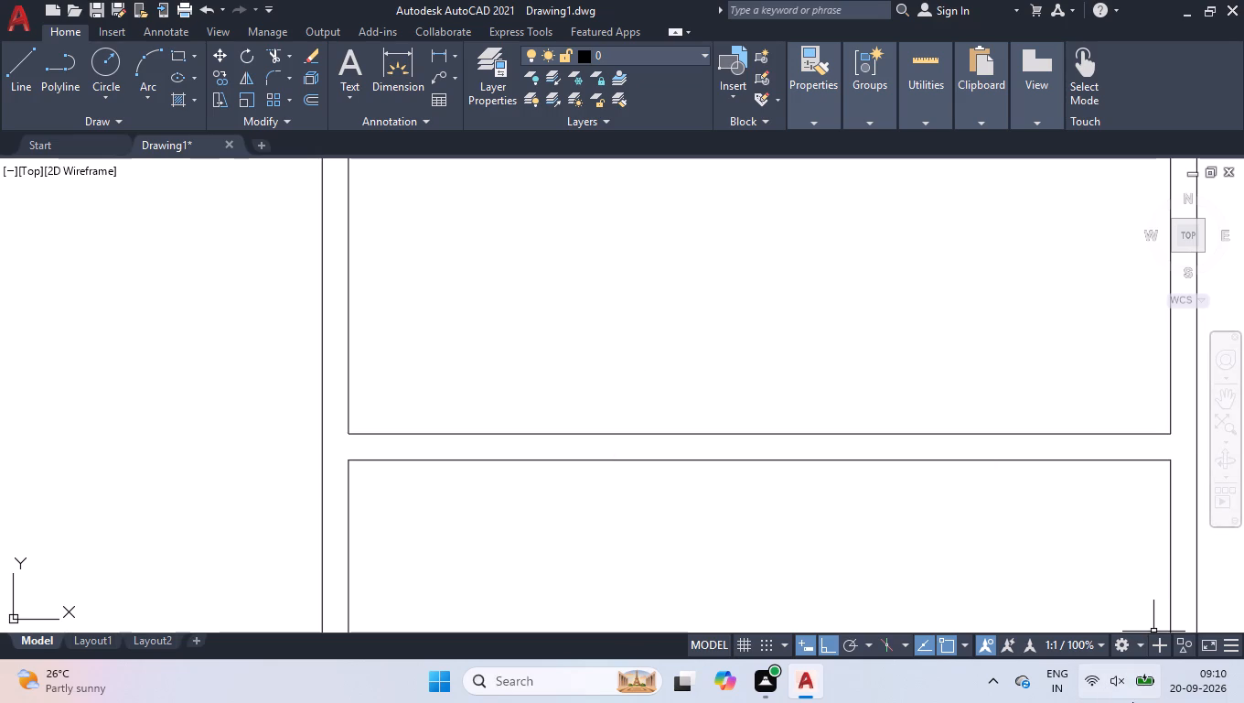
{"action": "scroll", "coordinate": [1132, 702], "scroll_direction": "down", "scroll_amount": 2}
Offset the topmost room's left and right inner wall lines 7' inward to divide the room into three bays, and end Offset.
{"action": "left_click", "coordinate": [1193, 238]}
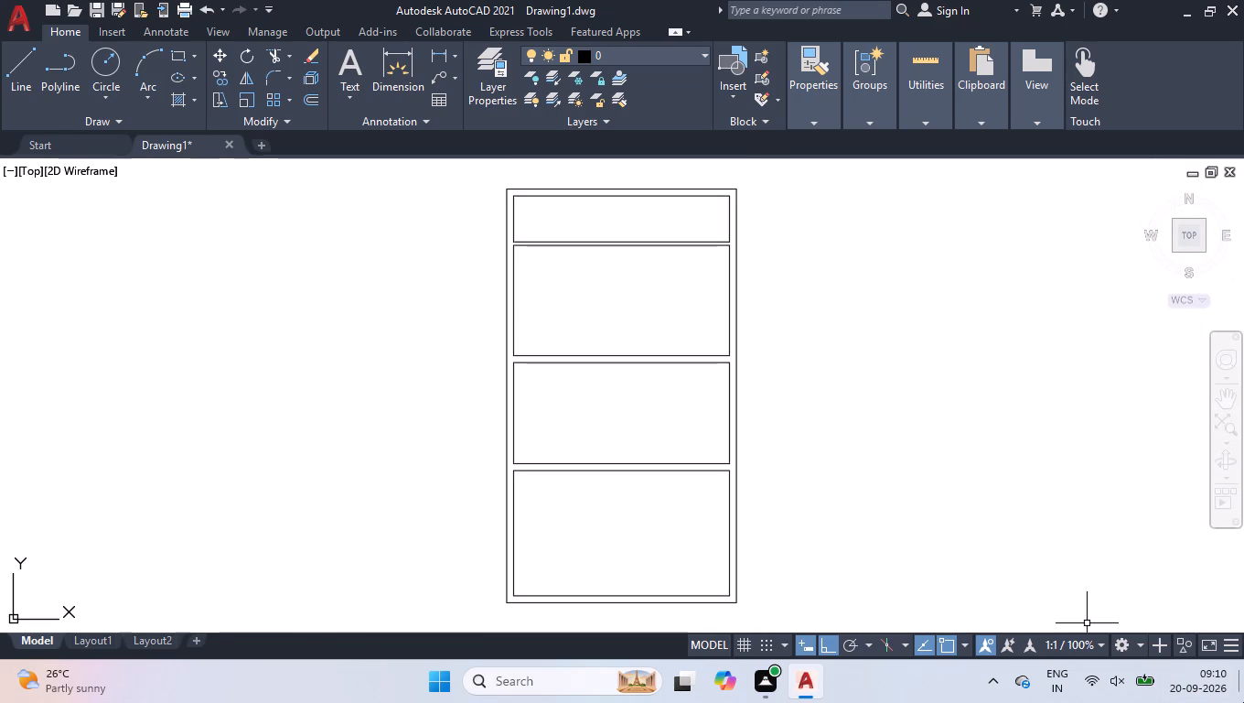
{"action": "scroll", "coordinate": [609, 203], "scroll_direction": "up", "scroll_amount": 2}
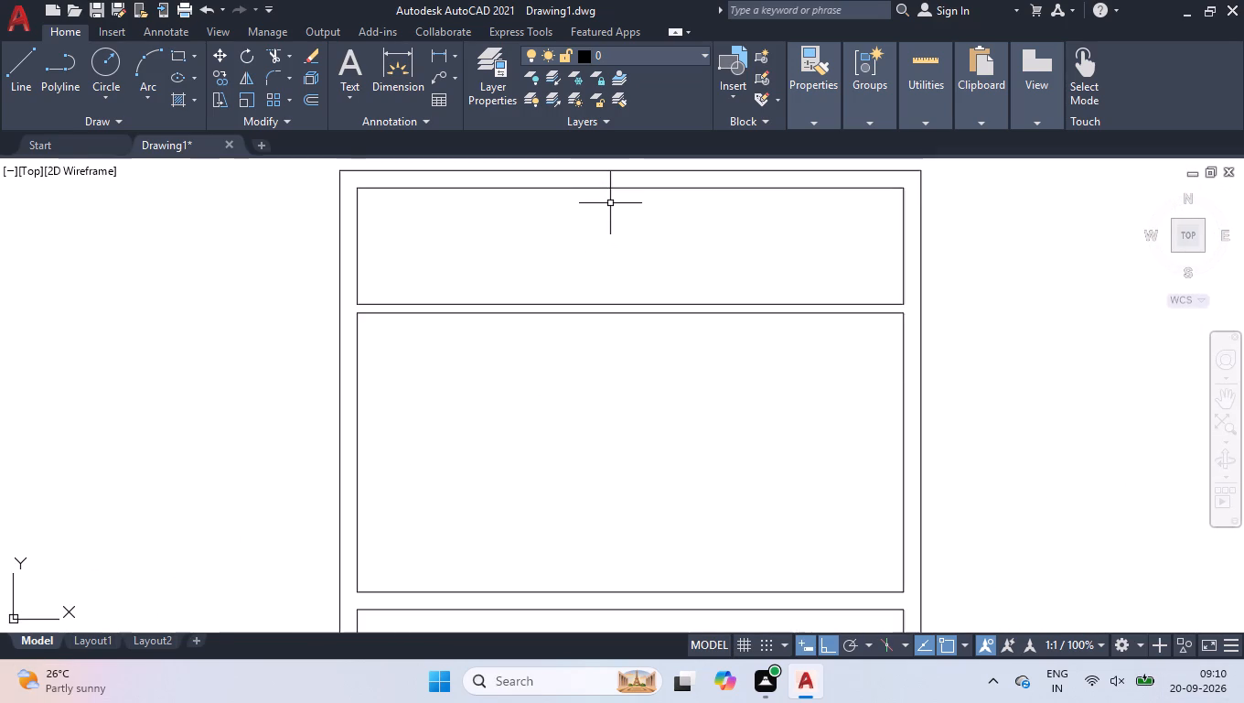
{"action": "scroll", "coordinate": [611, 204], "scroll_direction": "up", "scroll_amount": 1}
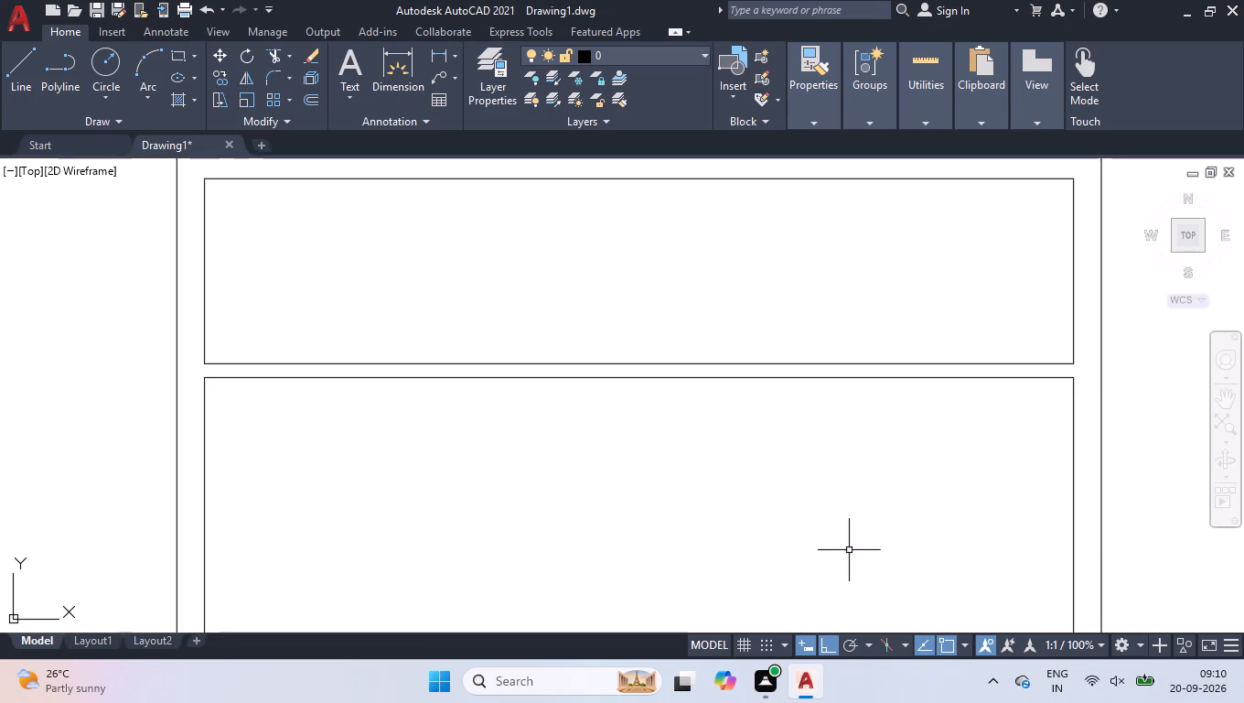
{"action": "scroll", "coordinate": [849, 550], "scroll_direction": "down", "scroll_amount": 1}
{"action": "scroll", "coordinate": [833, 454], "scroll_direction": "up", "scroll_amount": 1}
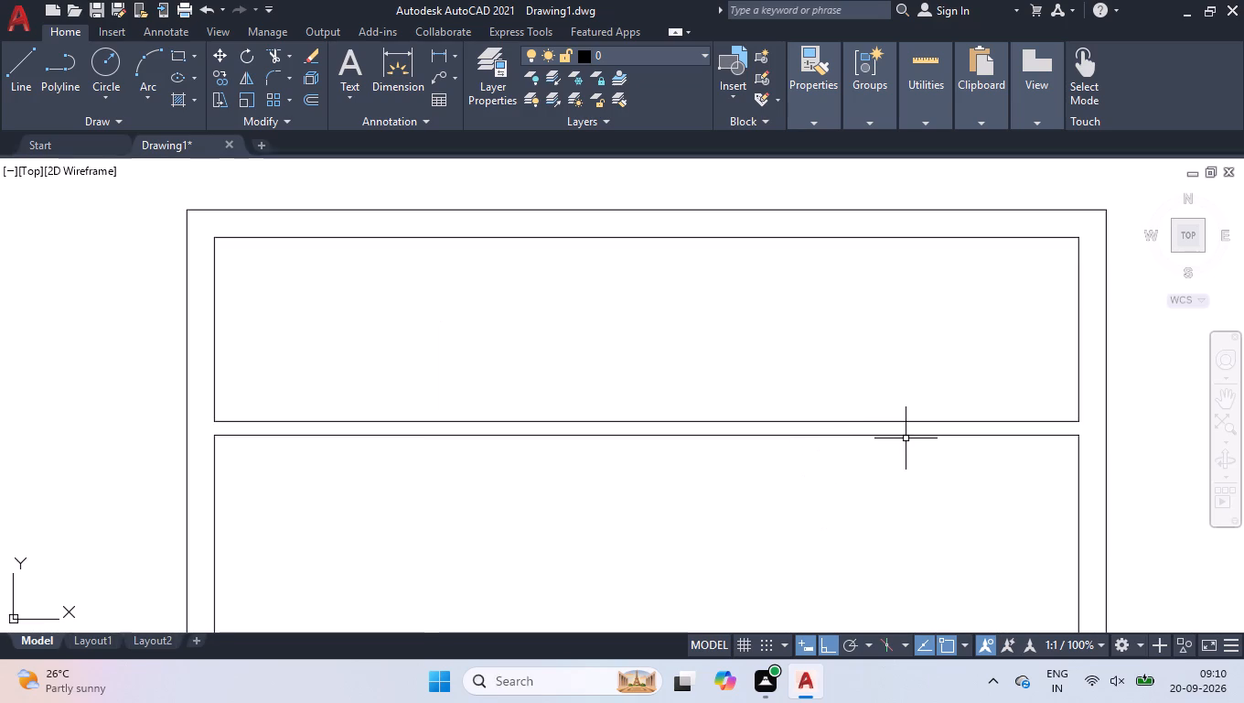
{"action": "type", "text": "off"}
{"action": "key", "text": "Return"}
{"action": "type", "text": "7'"}
{"action": "key", "text": "Return"}
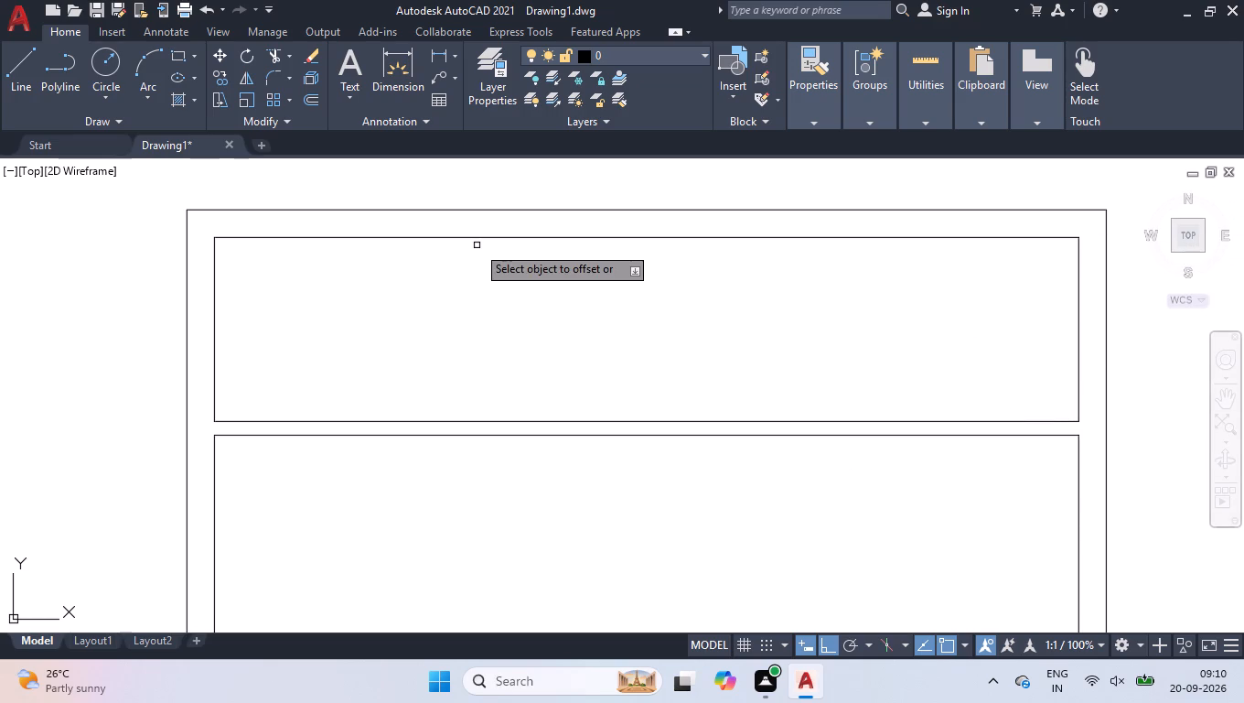
{"action": "left_click", "coordinate": [215, 318]}
{"action": "left_click", "coordinate": [441, 359]}
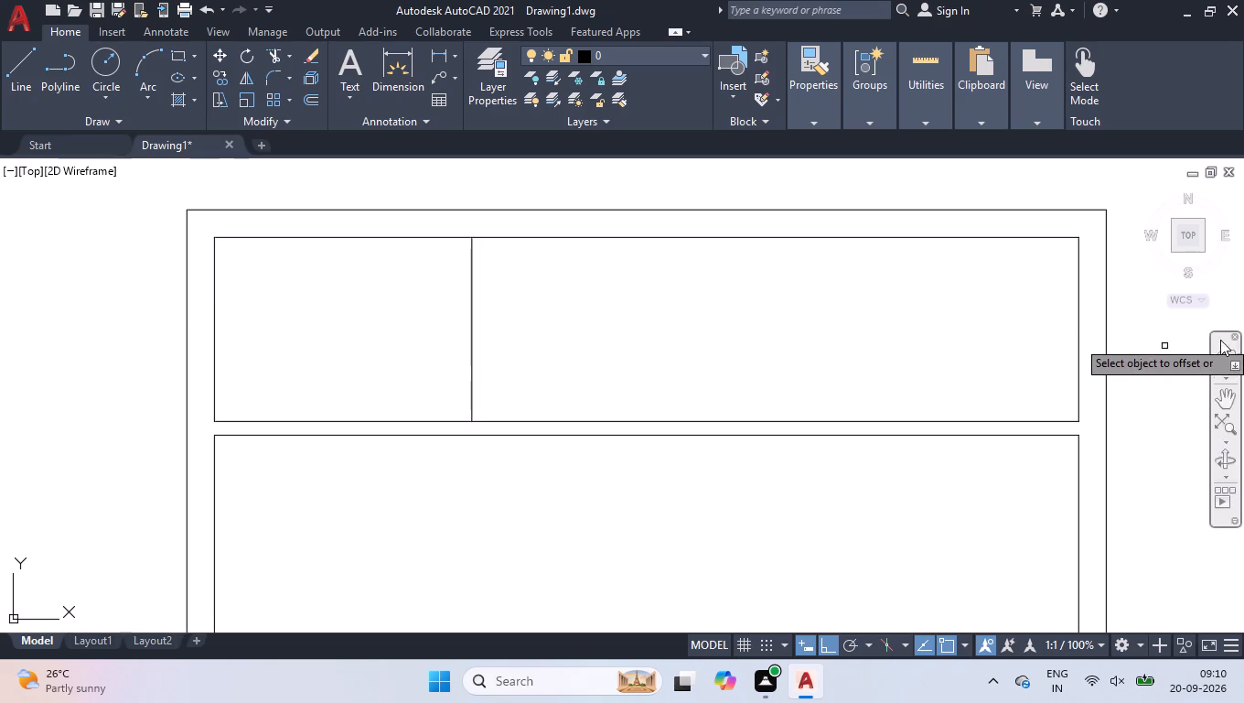
{"action": "left_click", "coordinate": [1080, 351]}
{"action": "left_click", "coordinate": [921, 352]}
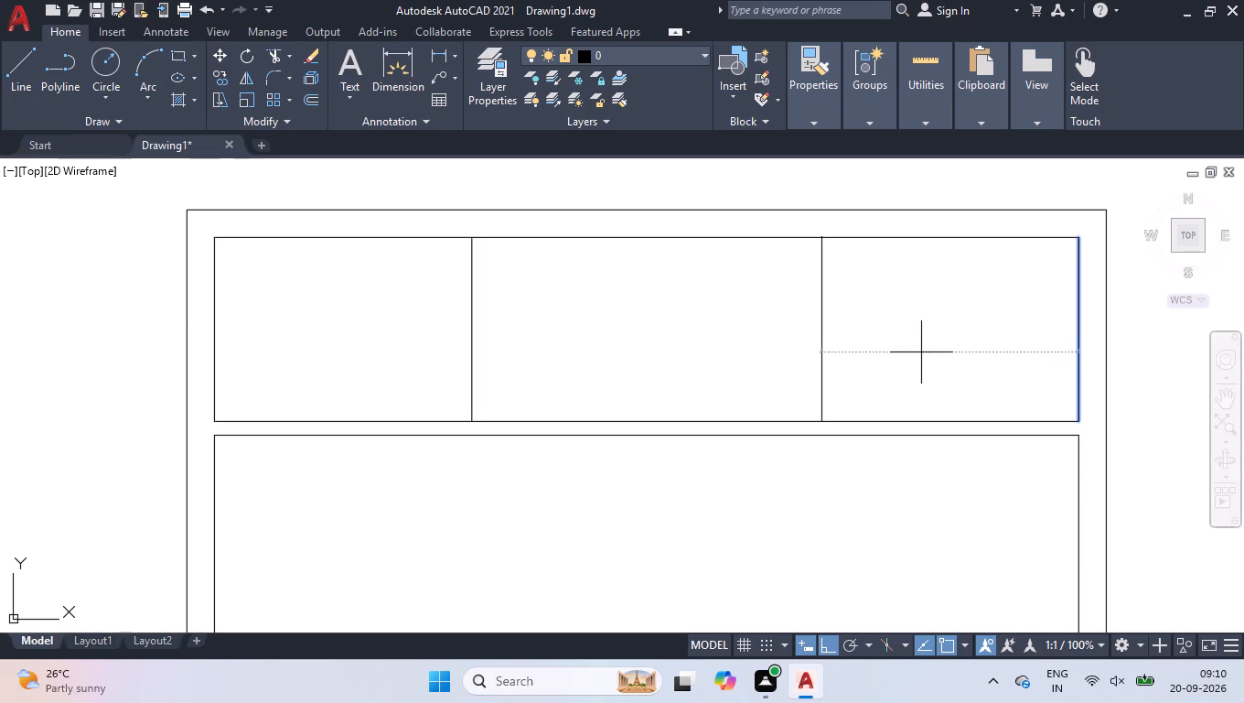
{"action": "key", "text": "space"}
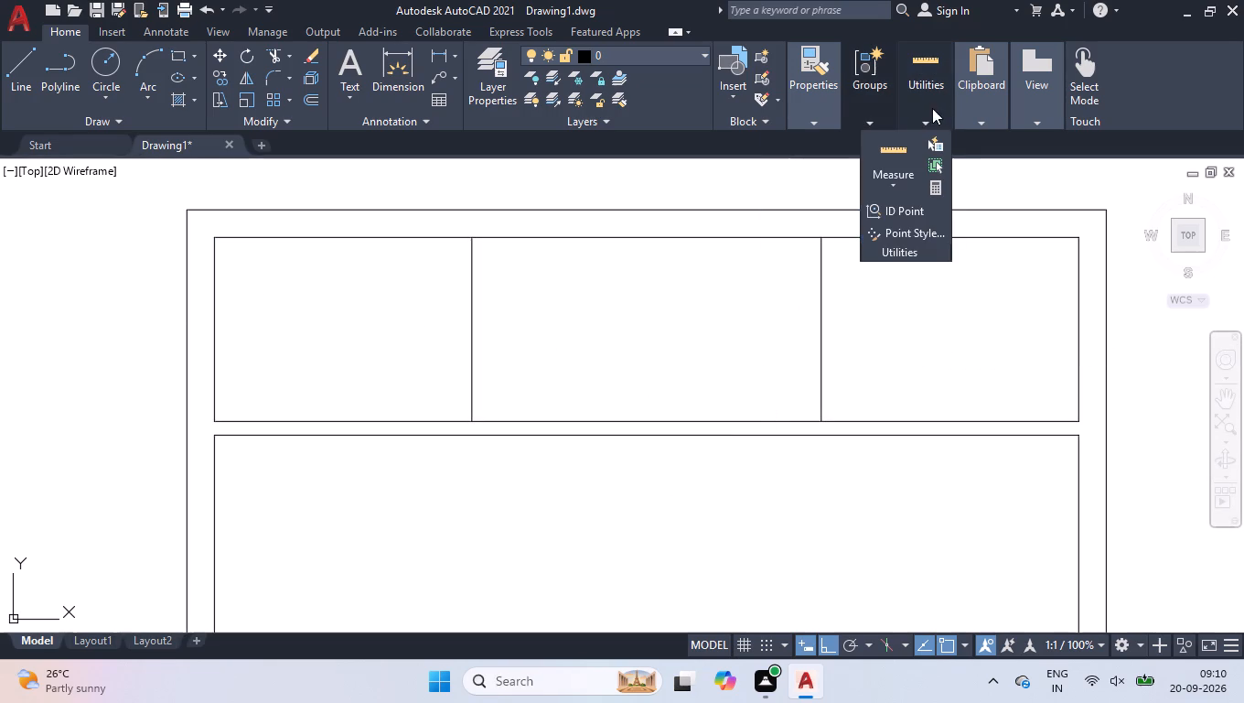
Measure the width and height of the middle bay in the topmost room.
{"action": "left_click", "coordinate": [882, 146]}
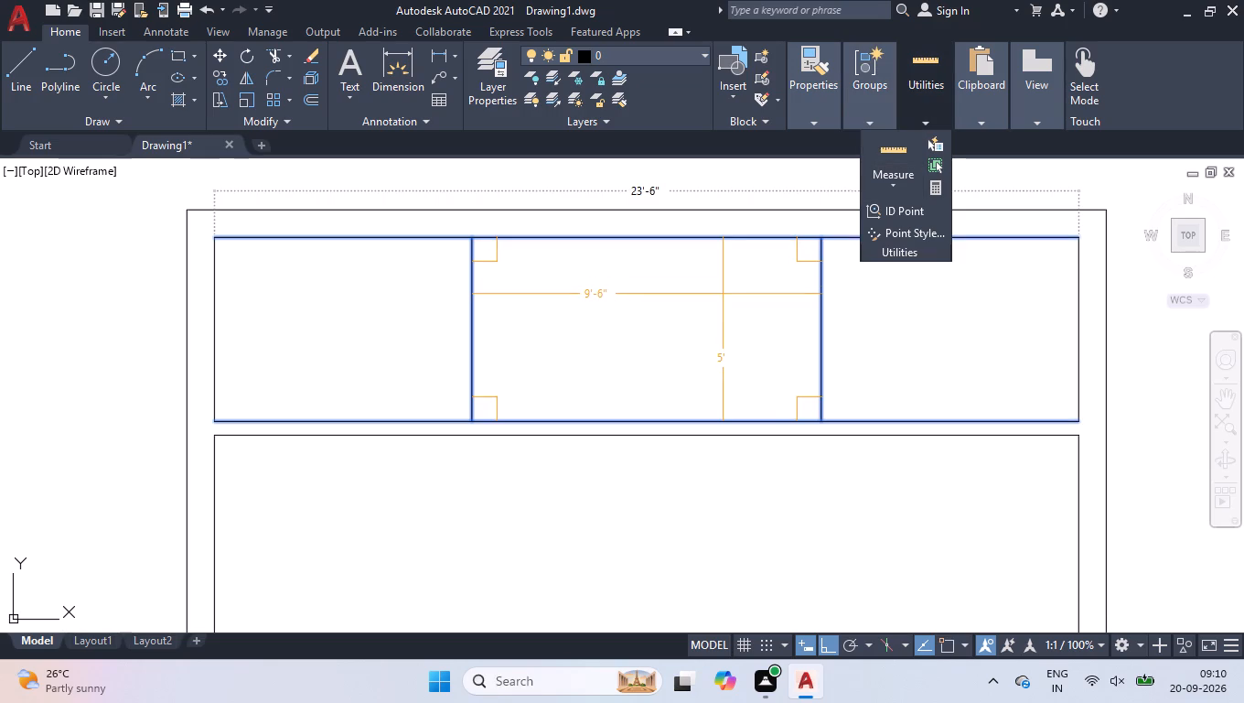
{"action": "key", "text": "Return"}
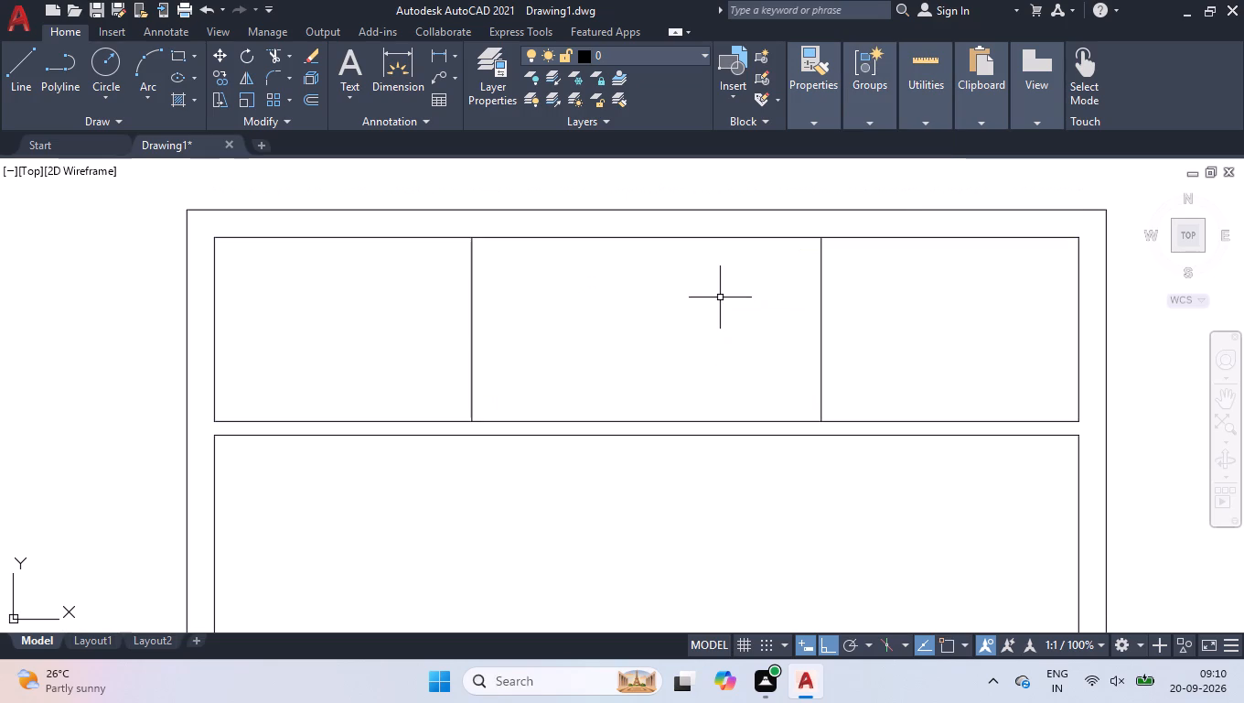
Offset both vertical dividing lines 3" toward the middle bay to form two partitions, and end the Offset command.
{"action": "type", "text": "off"}
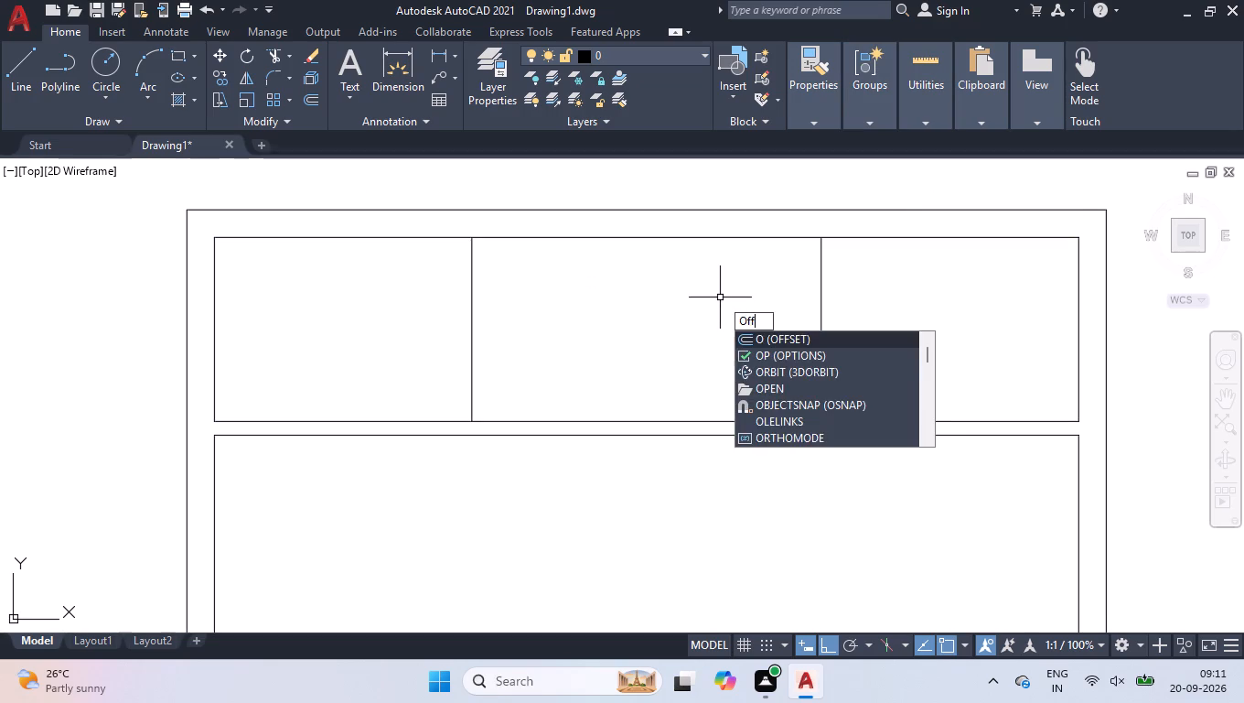
{"action": "key", "text": "Return"}
{"action": "key", "text": "3"}
{"action": "key", "text": "Return"}
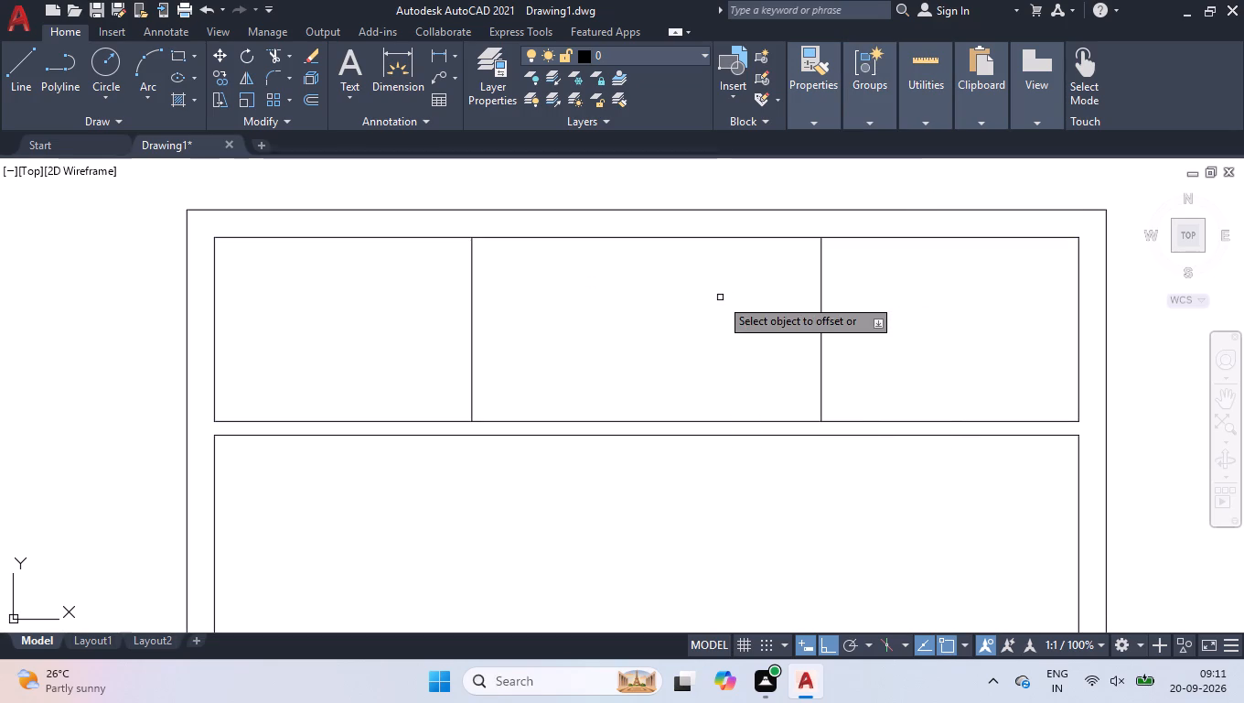
{"action": "left_click", "coordinate": [471, 373]}
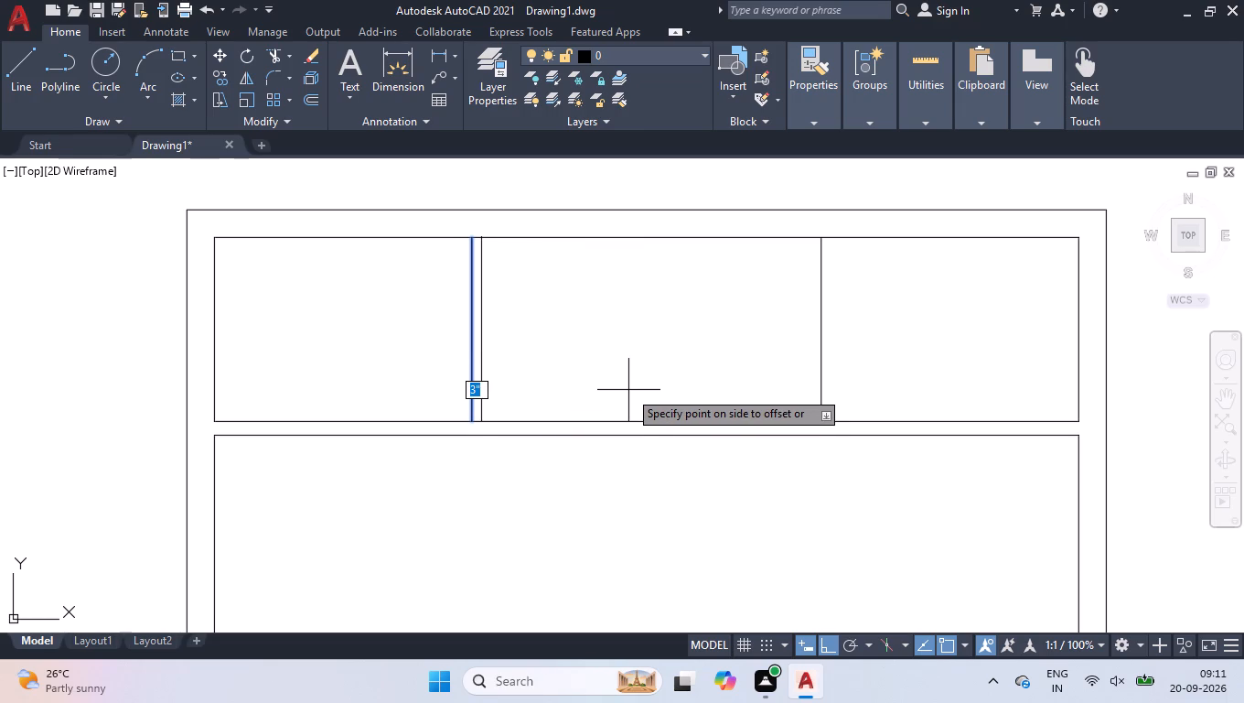
{"action": "left_click", "coordinate": [628, 390]}
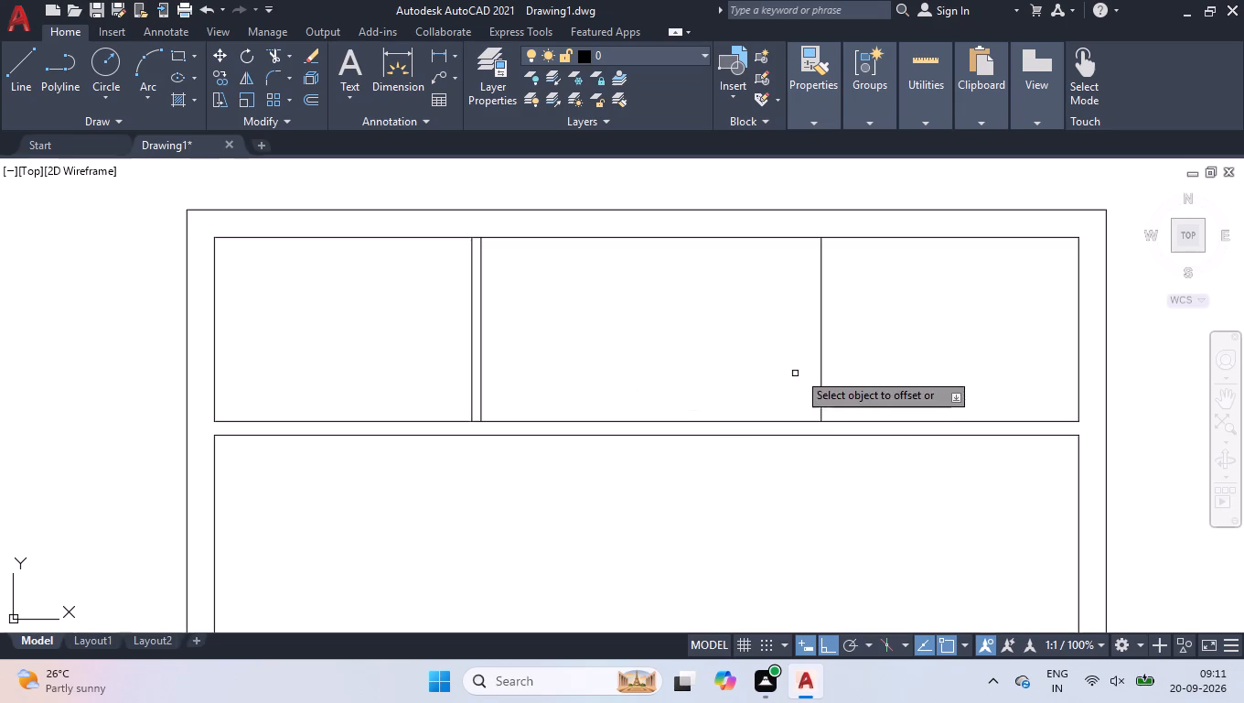
{"action": "left_click", "coordinate": [824, 356]}
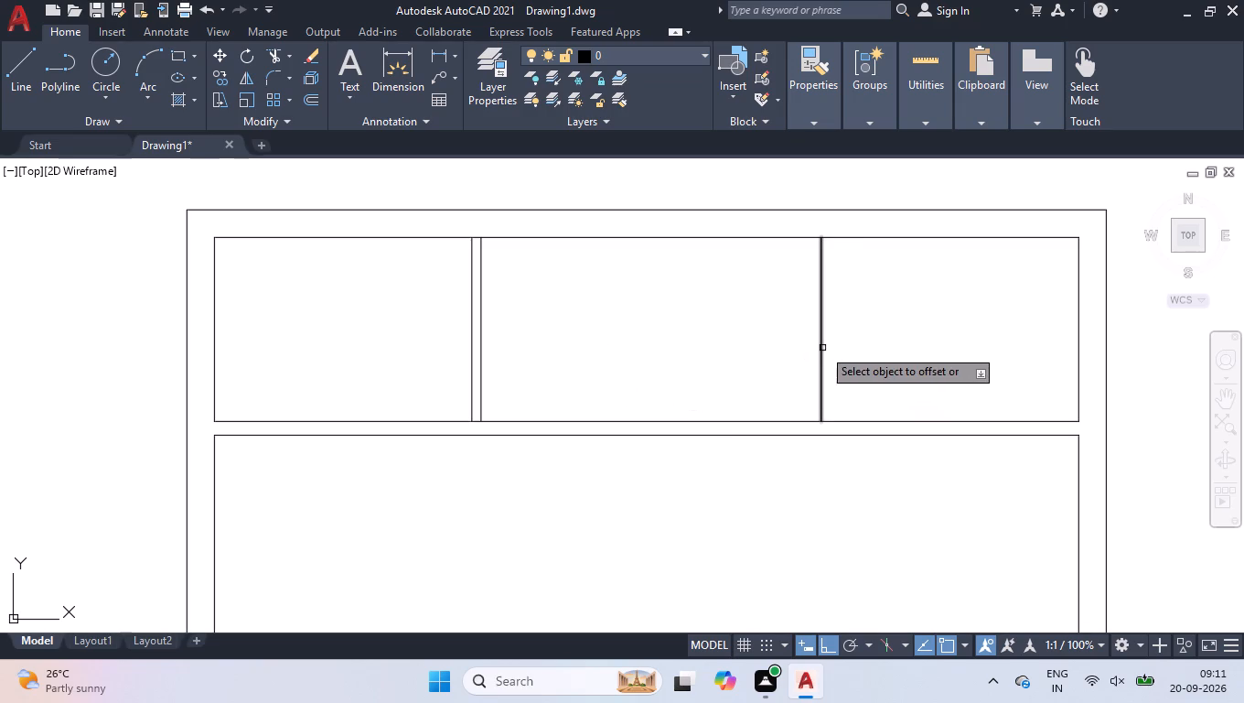
{"action": "left_click", "coordinate": [822, 348]}
{"action": "left_click", "coordinate": [794, 358]}
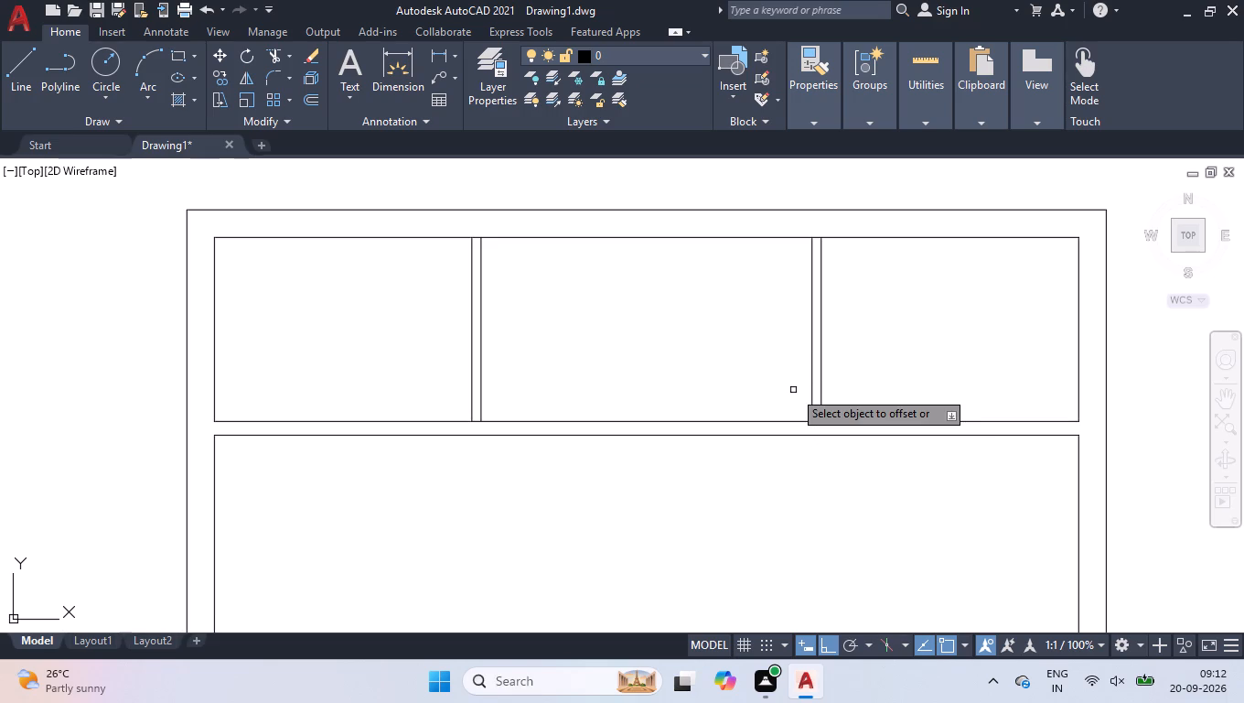
{"action": "key", "text": "space"}
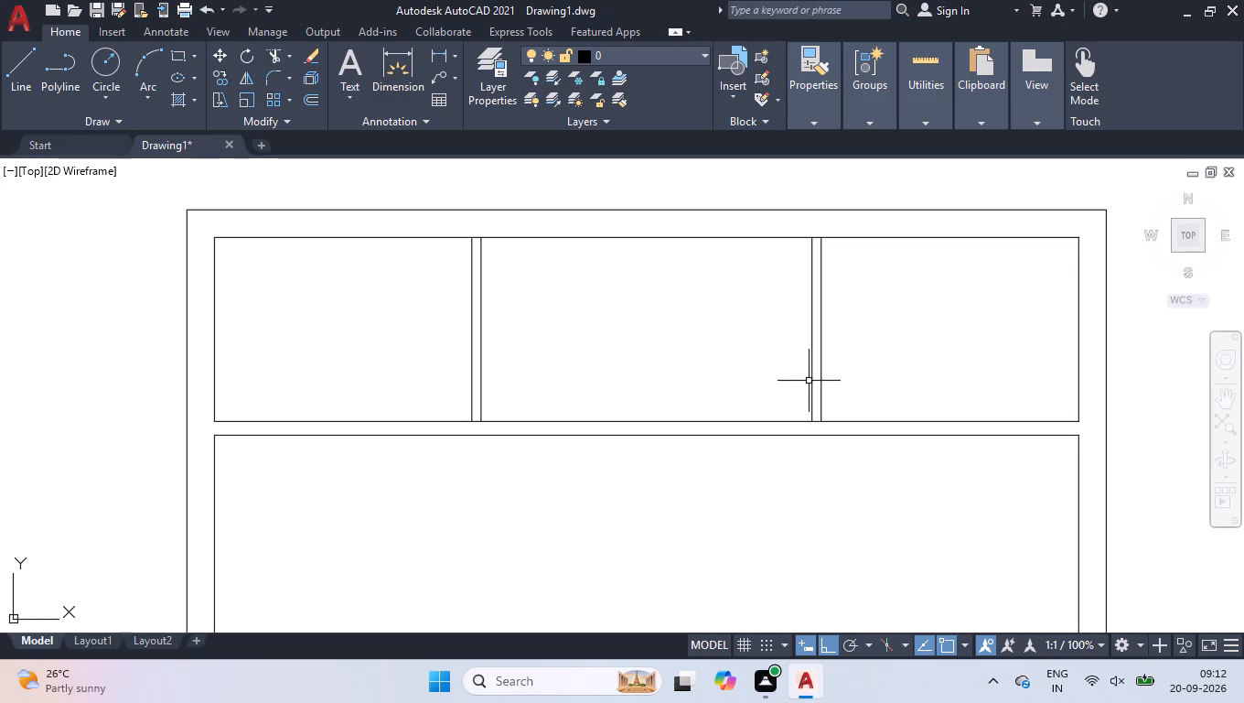
Measure the clear width and height of the middle bay between the two new 3" partitions.
{"action": "left_click", "coordinate": [810, 377]}
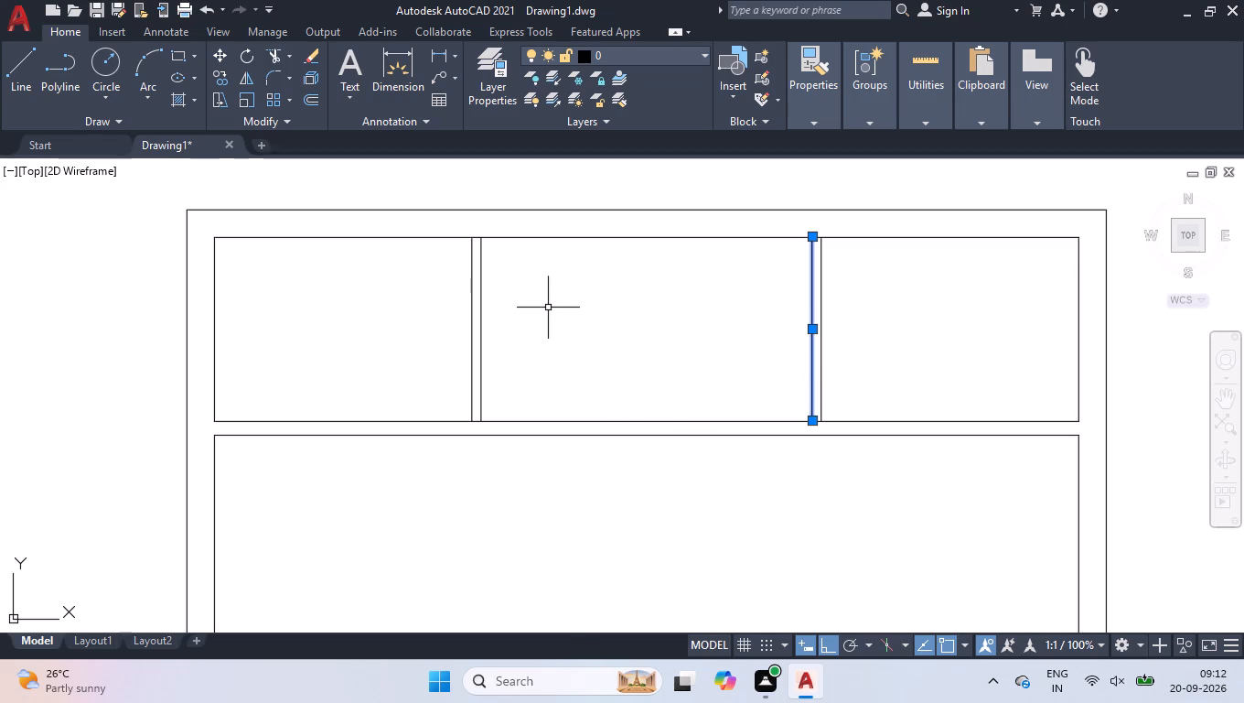
{"action": "left_click", "coordinate": [481, 308]}
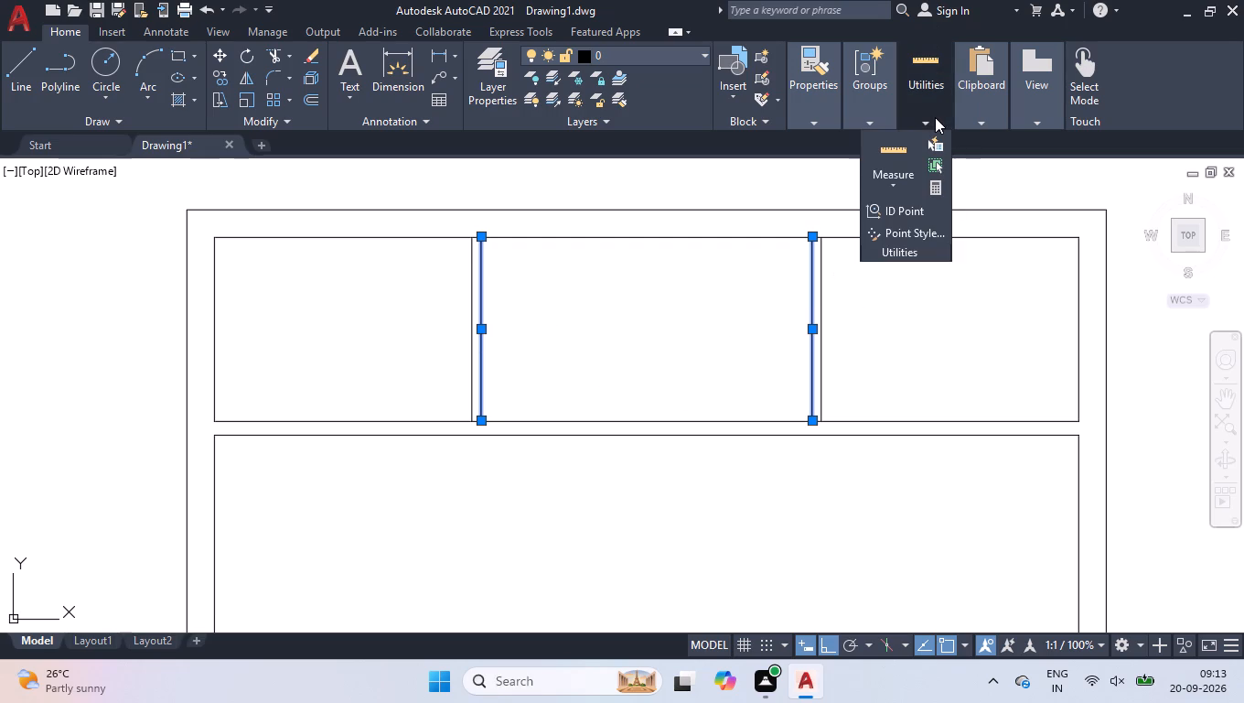
{"action": "left_click", "coordinate": [898, 151]}
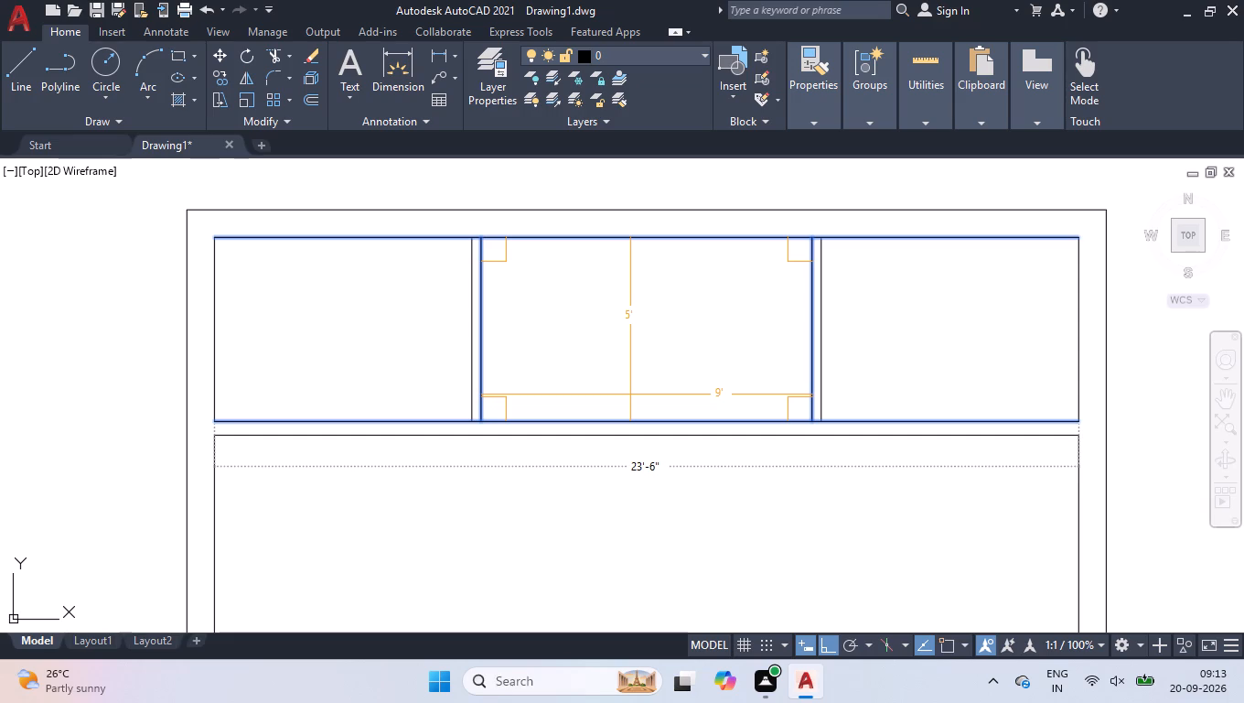
{"action": "key", "text": "Return"}
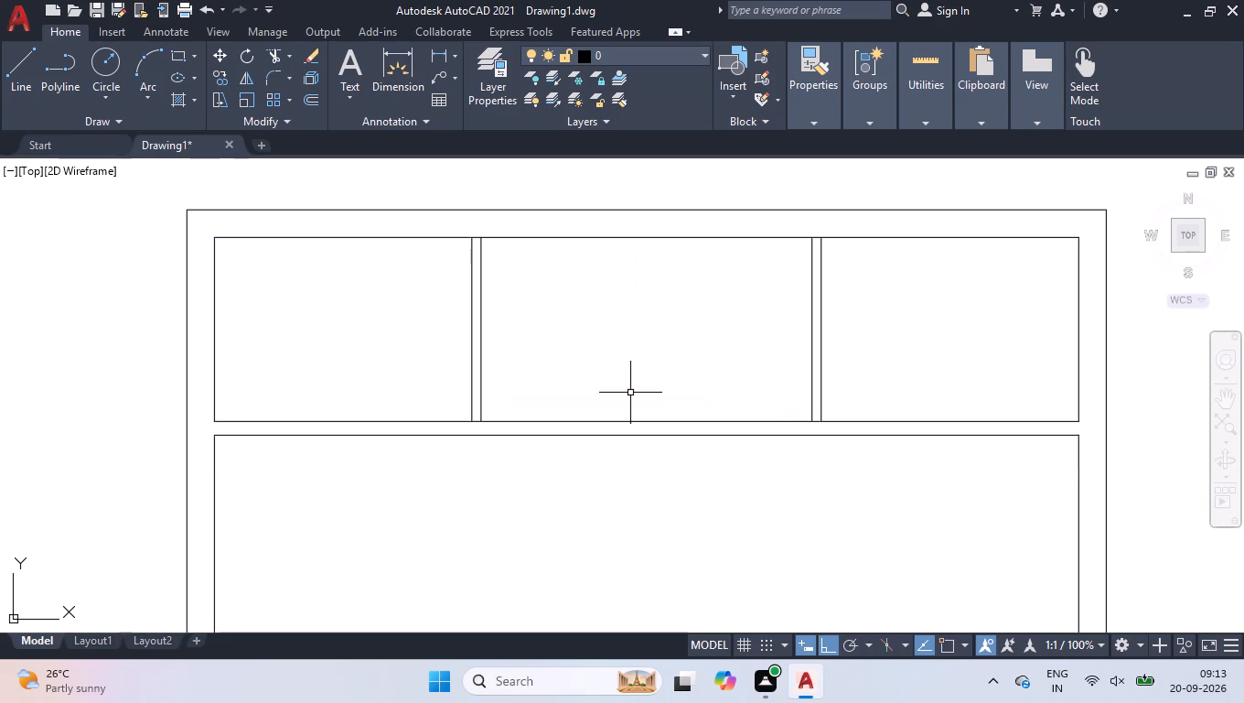
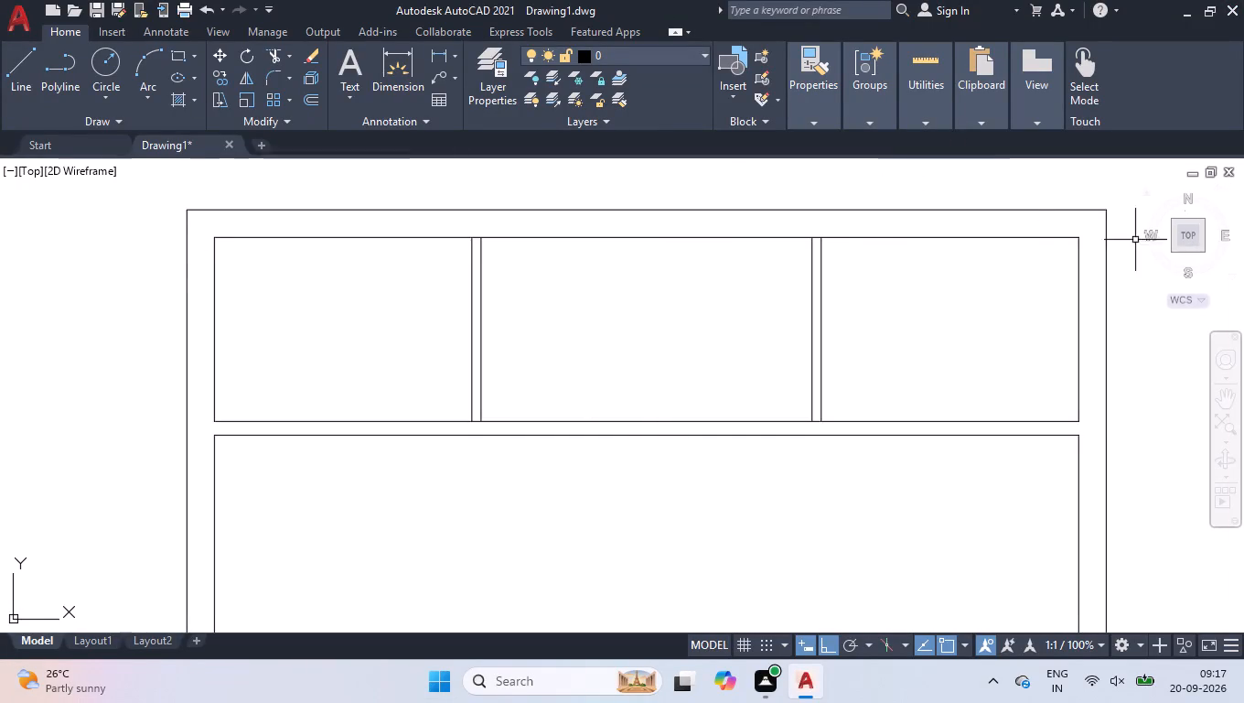
Stretch the middle bay's two inner partition lines up to the outer top wall line and down to the room below, and deselect them.
{"action": "left_click", "coordinate": [481, 292]}
{"action": "left_click", "coordinate": [478, 238]}
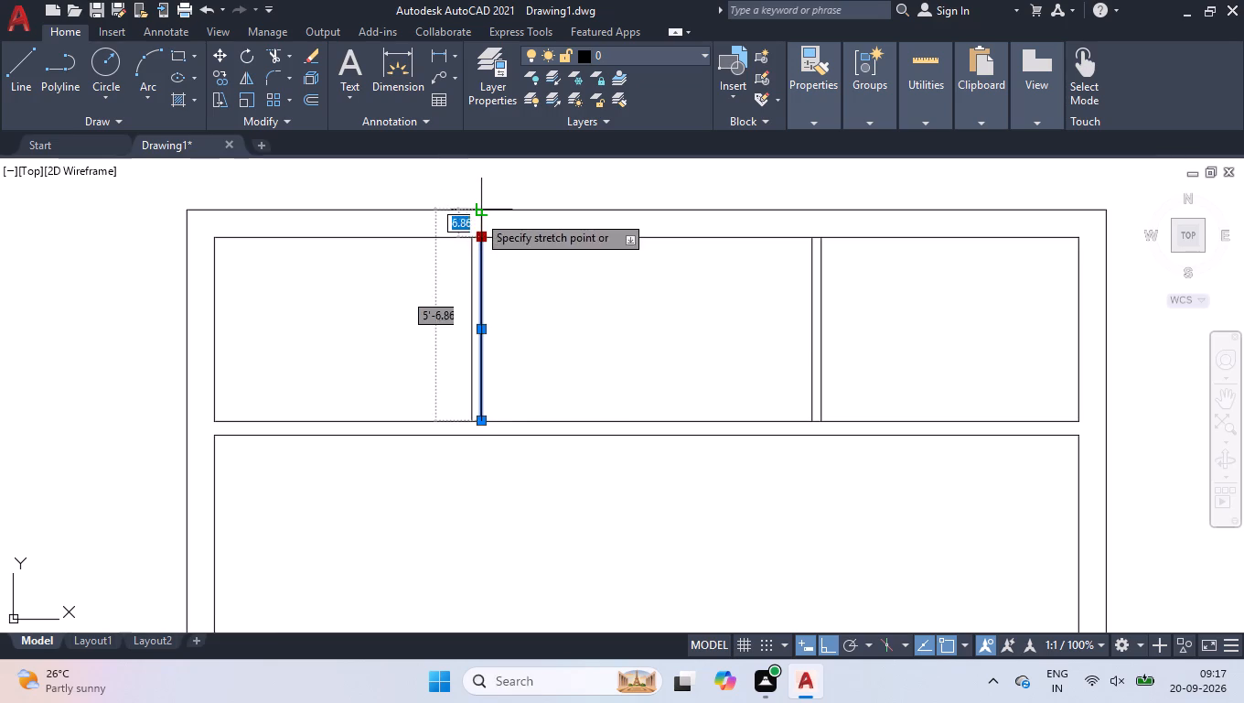
{"action": "left_click", "coordinate": [478, 210]}
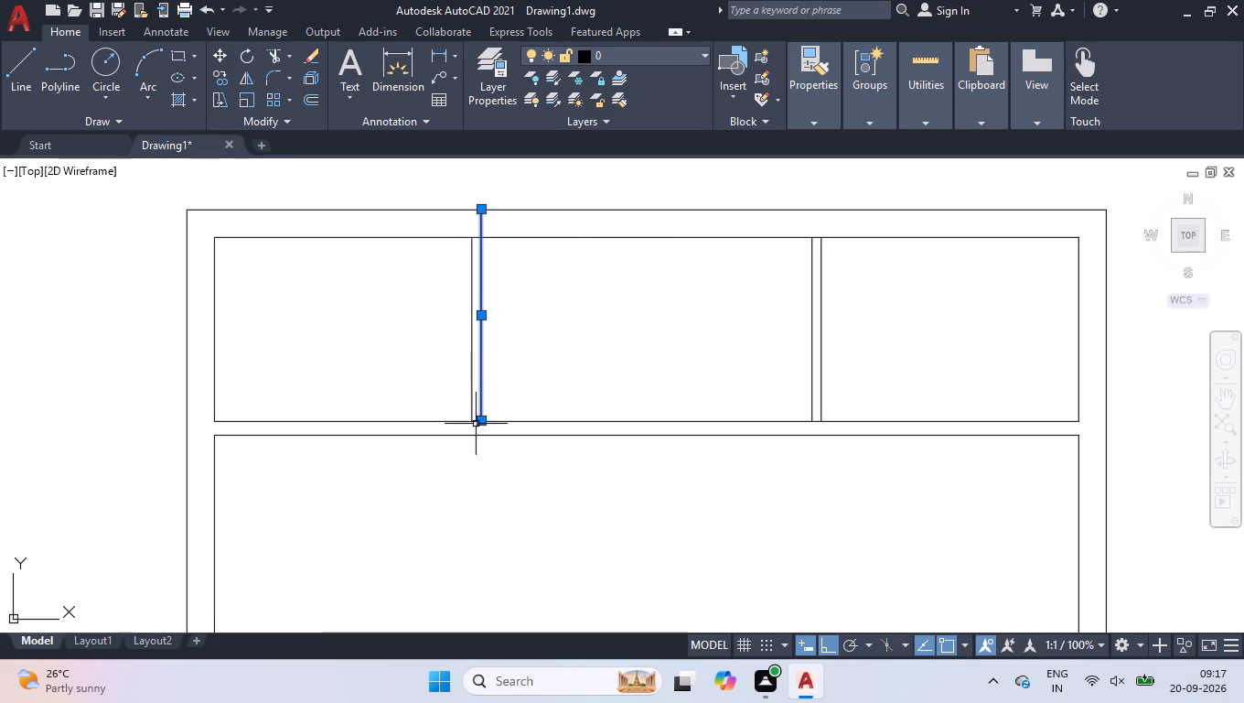
{"action": "left_click", "coordinate": [484, 422]}
{"action": "left_click", "coordinate": [483, 439]}
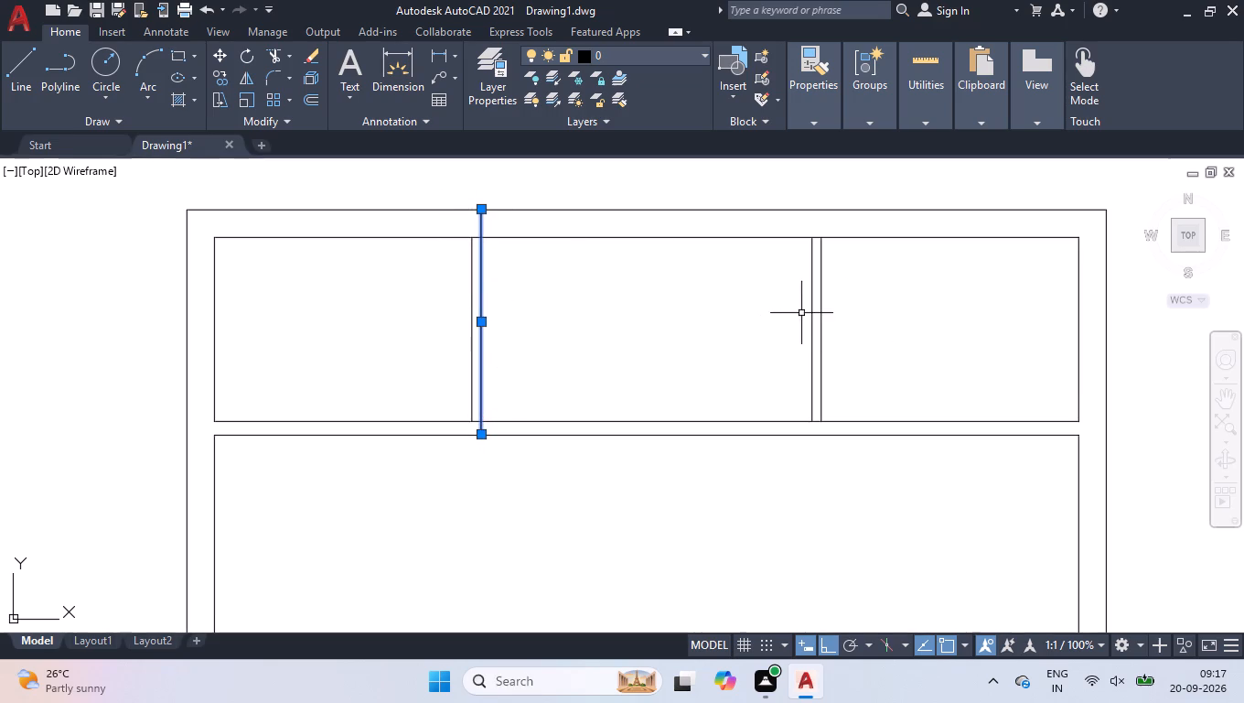
{"action": "left_click", "coordinate": [812, 302]}
{"action": "left_click", "coordinate": [810, 235]}
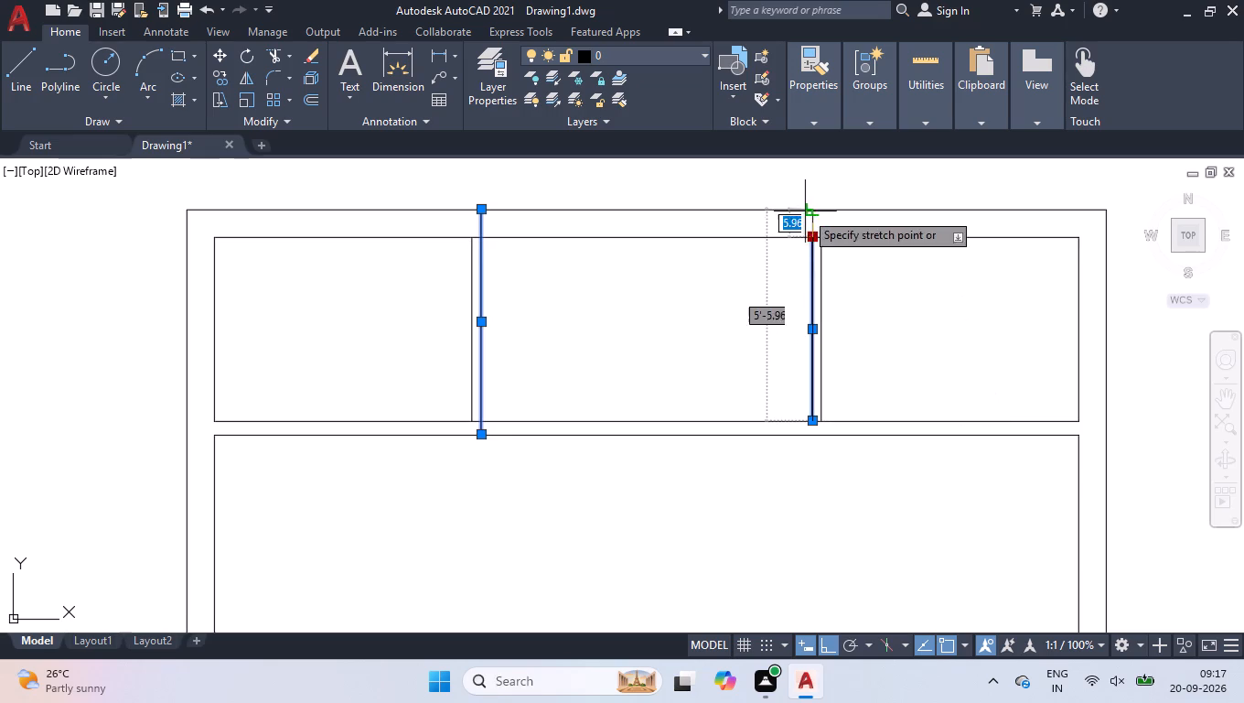
{"action": "left_click", "coordinate": [811, 206]}
{"action": "left_click", "coordinate": [811, 424]}
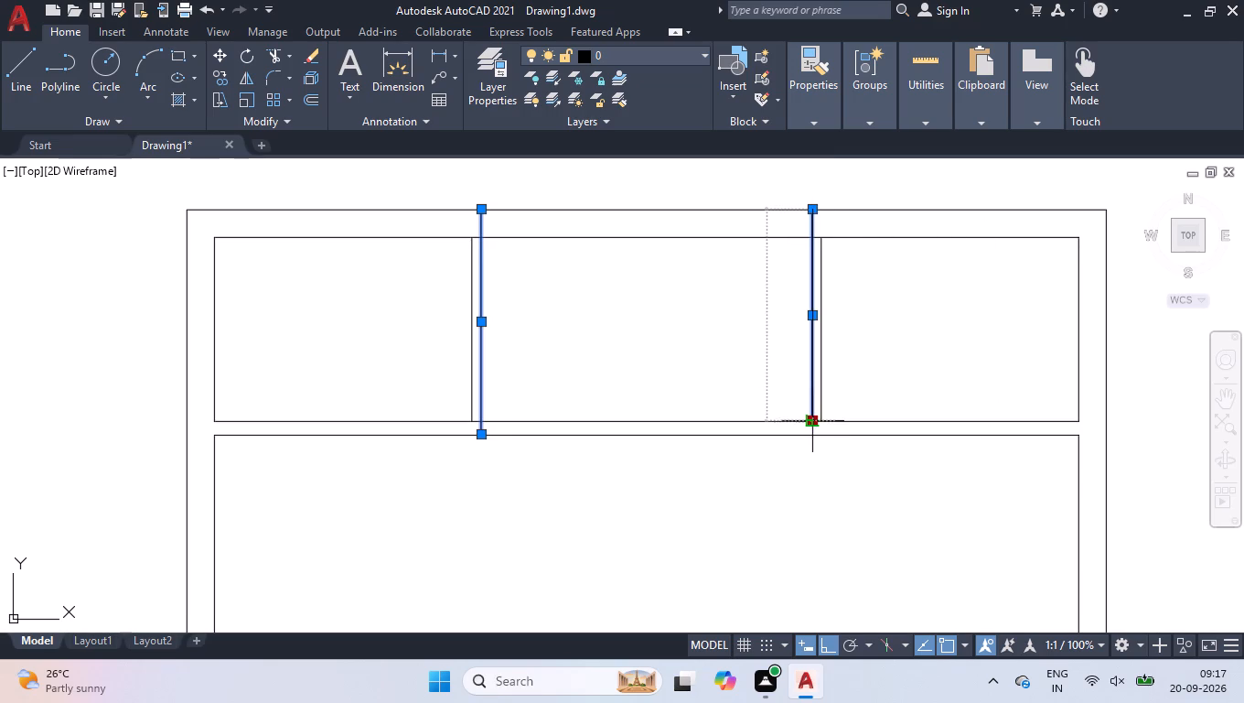
{"action": "left_click", "coordinate": [816, 434]}
{"action": "right_click", "coordinate": [724, 362]}
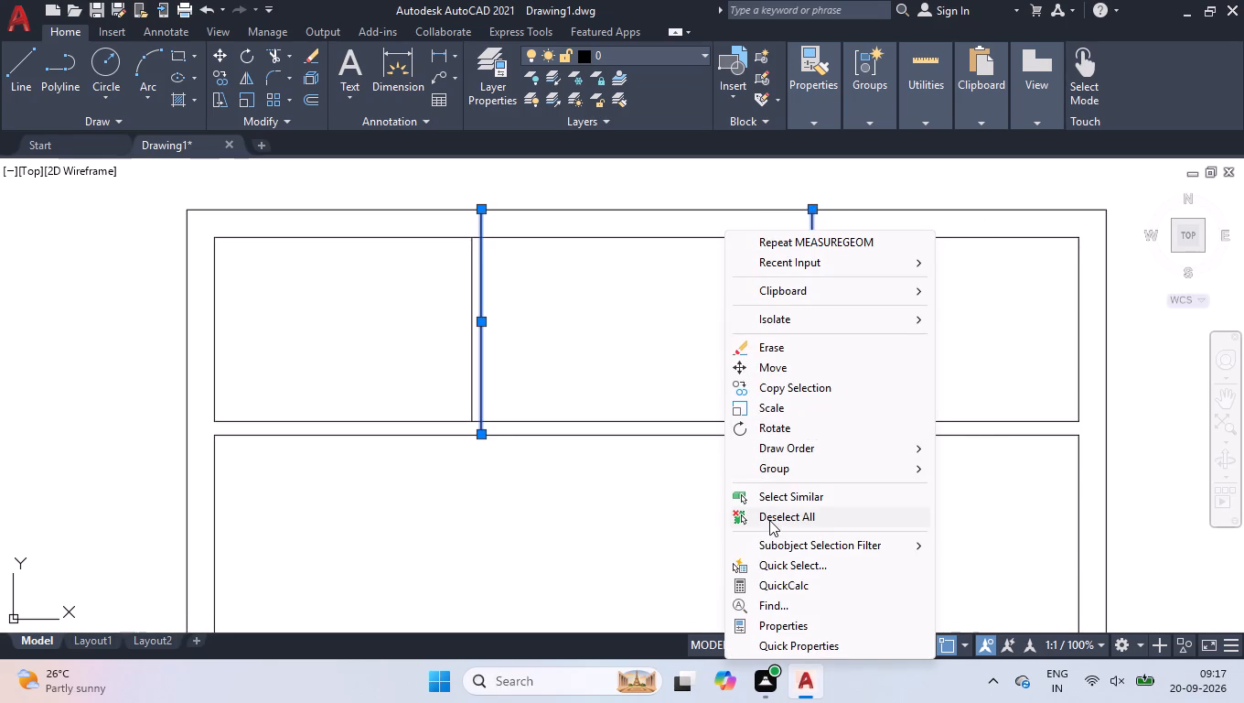
{"action": "left_click", "coordinate": [774, 521]}
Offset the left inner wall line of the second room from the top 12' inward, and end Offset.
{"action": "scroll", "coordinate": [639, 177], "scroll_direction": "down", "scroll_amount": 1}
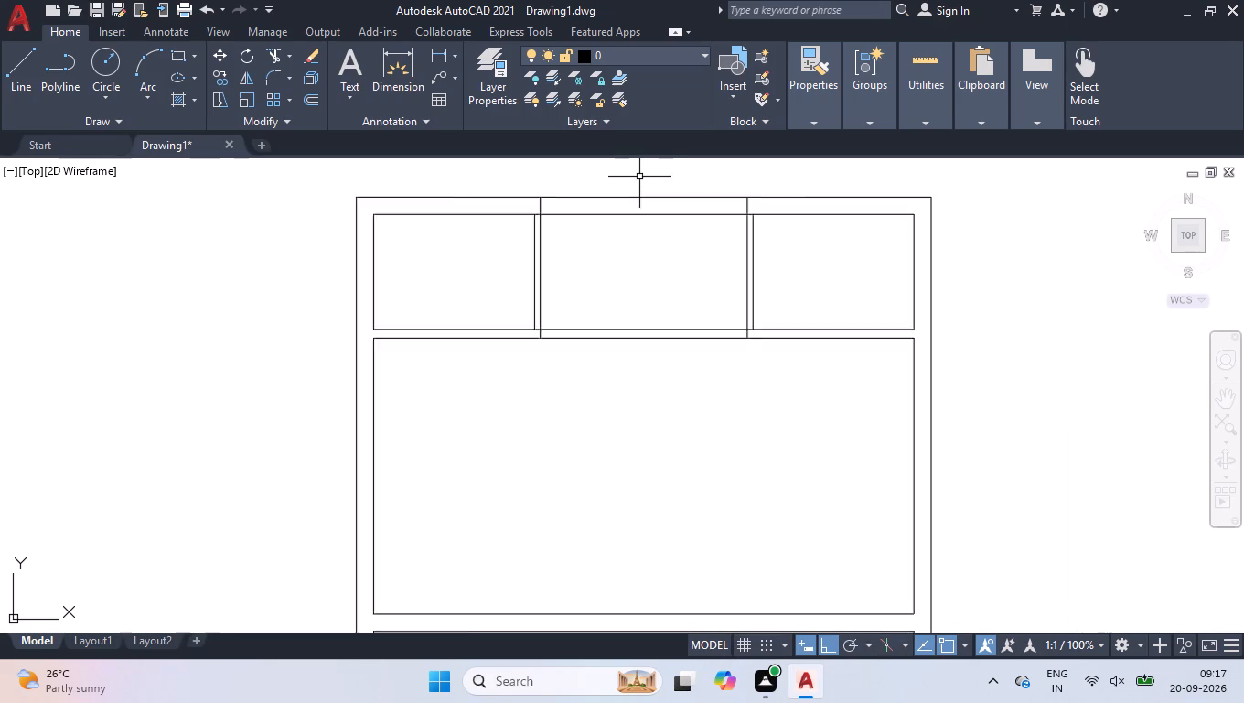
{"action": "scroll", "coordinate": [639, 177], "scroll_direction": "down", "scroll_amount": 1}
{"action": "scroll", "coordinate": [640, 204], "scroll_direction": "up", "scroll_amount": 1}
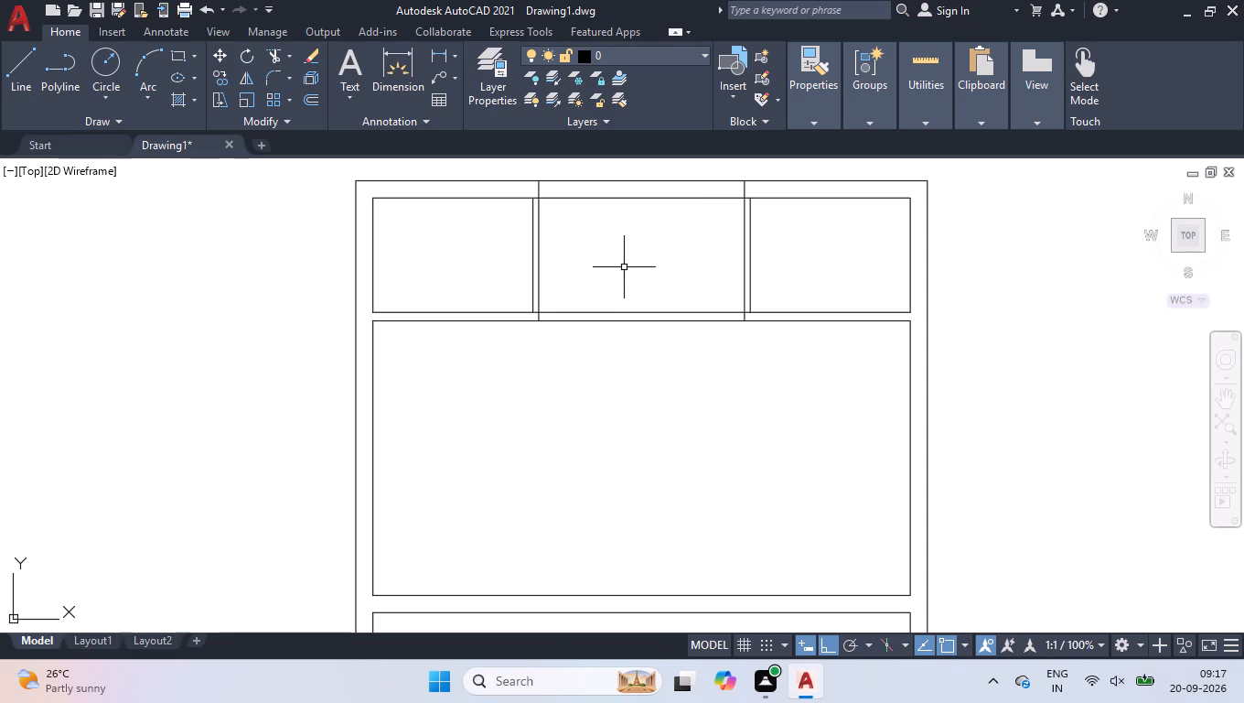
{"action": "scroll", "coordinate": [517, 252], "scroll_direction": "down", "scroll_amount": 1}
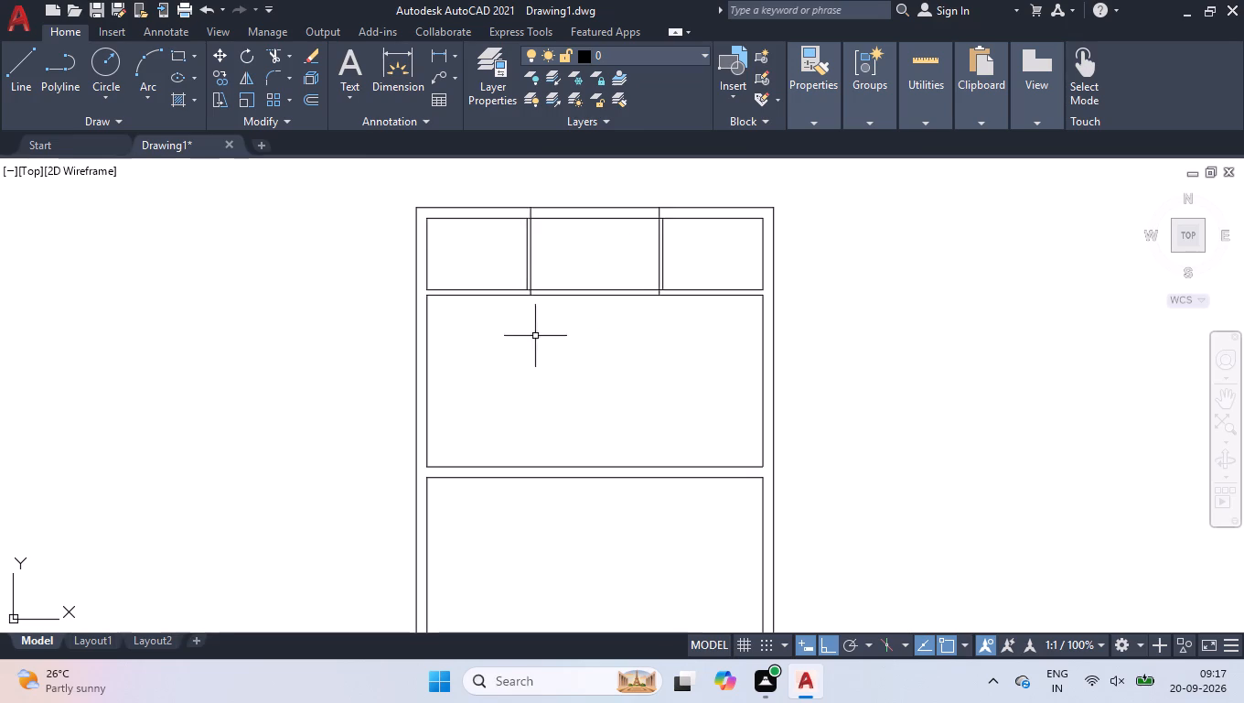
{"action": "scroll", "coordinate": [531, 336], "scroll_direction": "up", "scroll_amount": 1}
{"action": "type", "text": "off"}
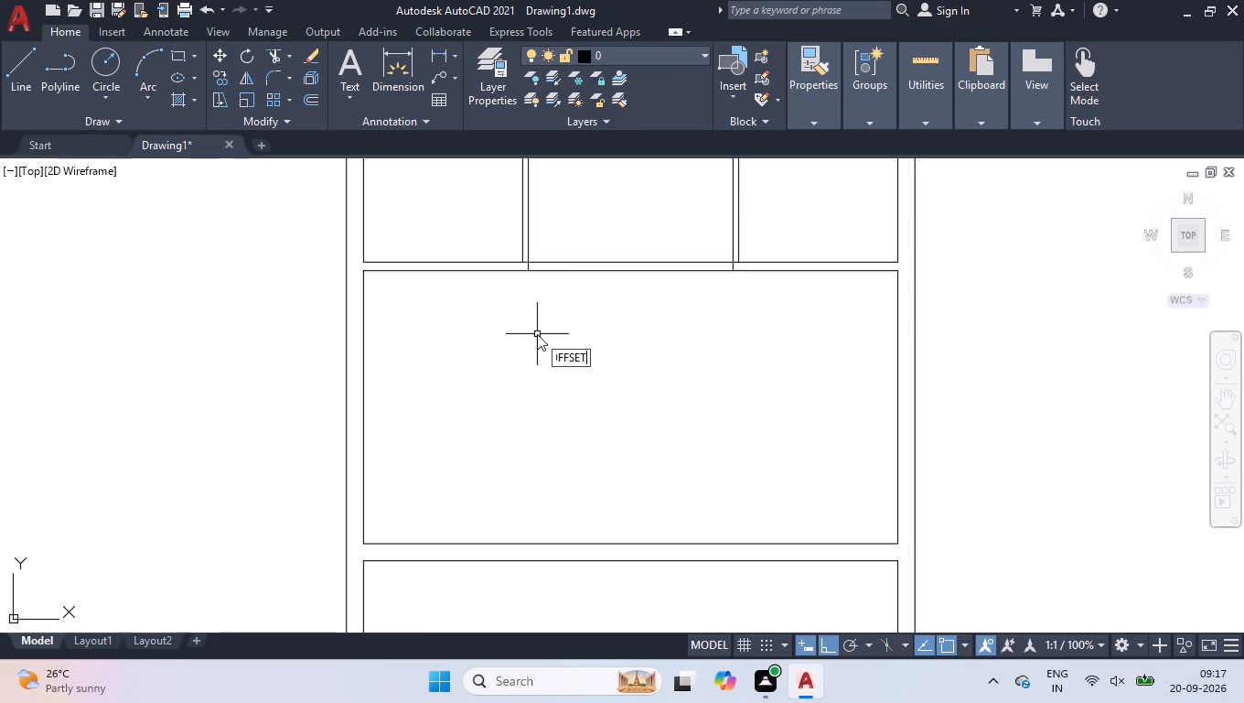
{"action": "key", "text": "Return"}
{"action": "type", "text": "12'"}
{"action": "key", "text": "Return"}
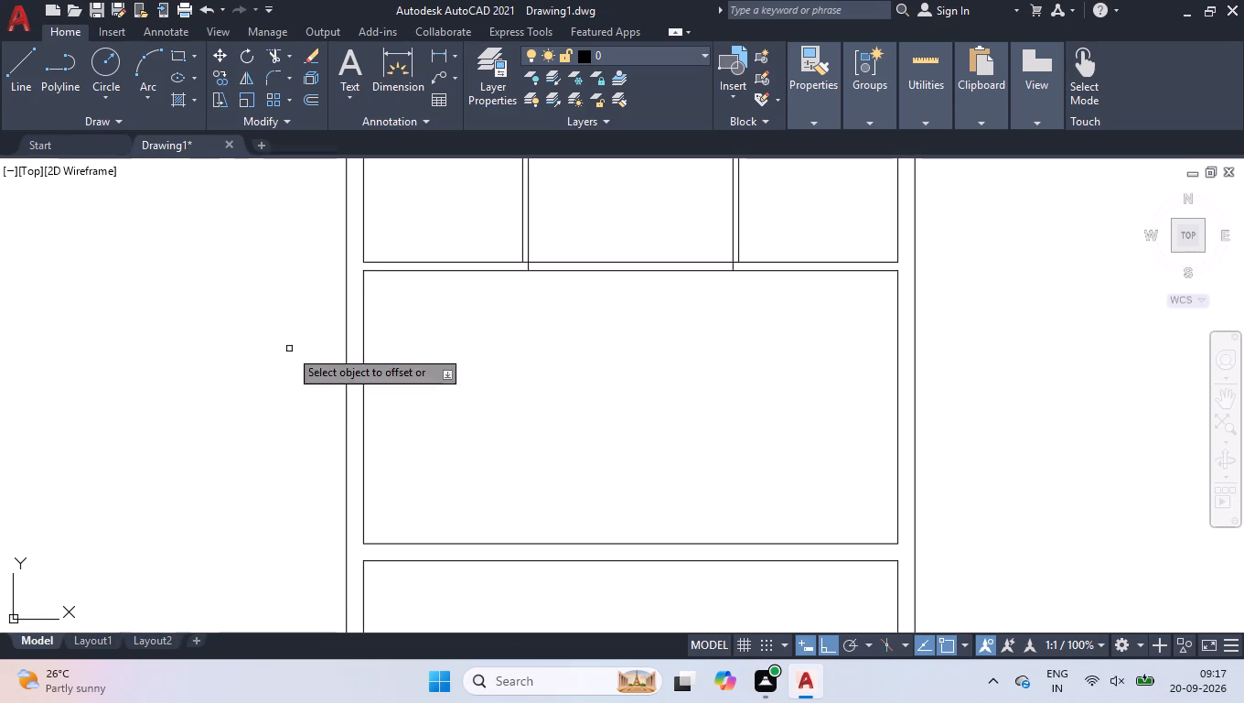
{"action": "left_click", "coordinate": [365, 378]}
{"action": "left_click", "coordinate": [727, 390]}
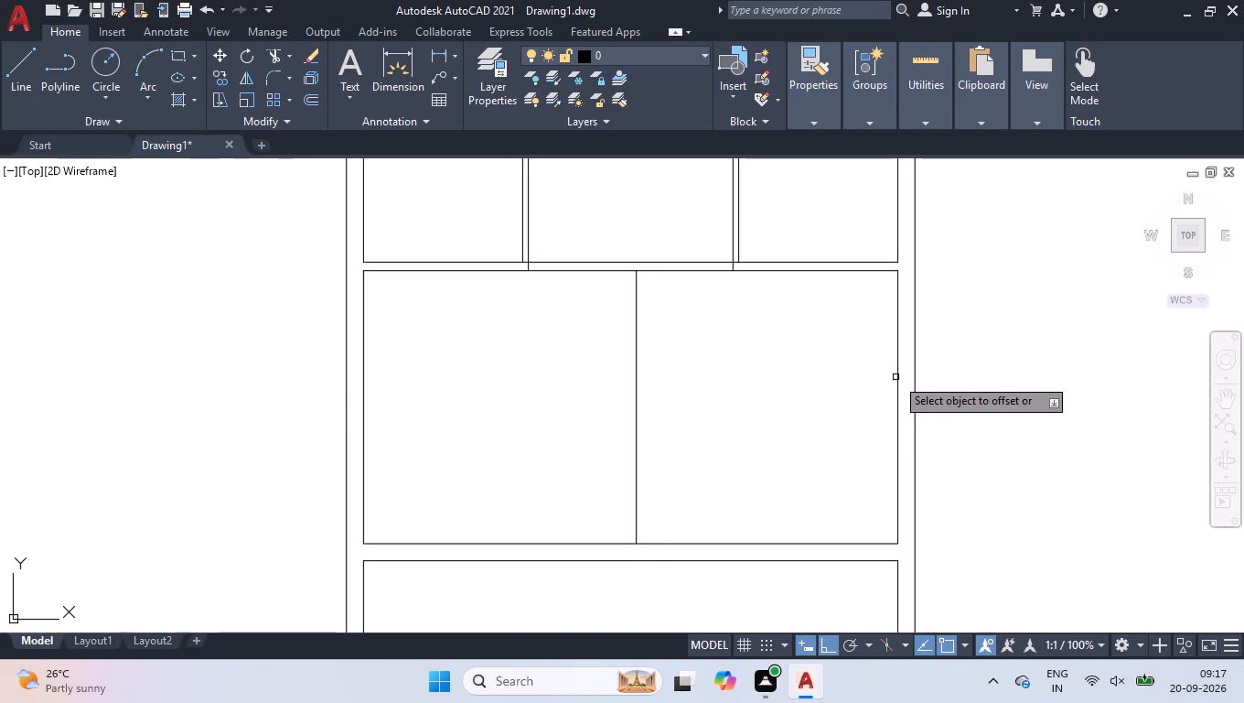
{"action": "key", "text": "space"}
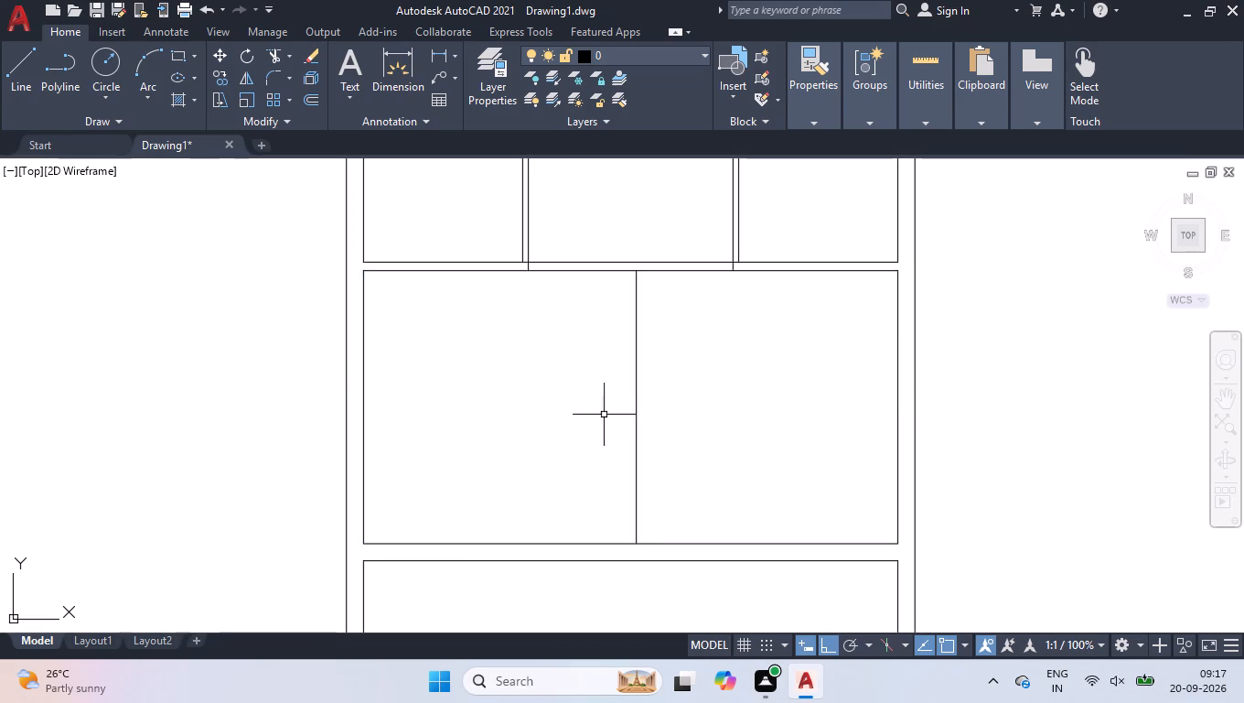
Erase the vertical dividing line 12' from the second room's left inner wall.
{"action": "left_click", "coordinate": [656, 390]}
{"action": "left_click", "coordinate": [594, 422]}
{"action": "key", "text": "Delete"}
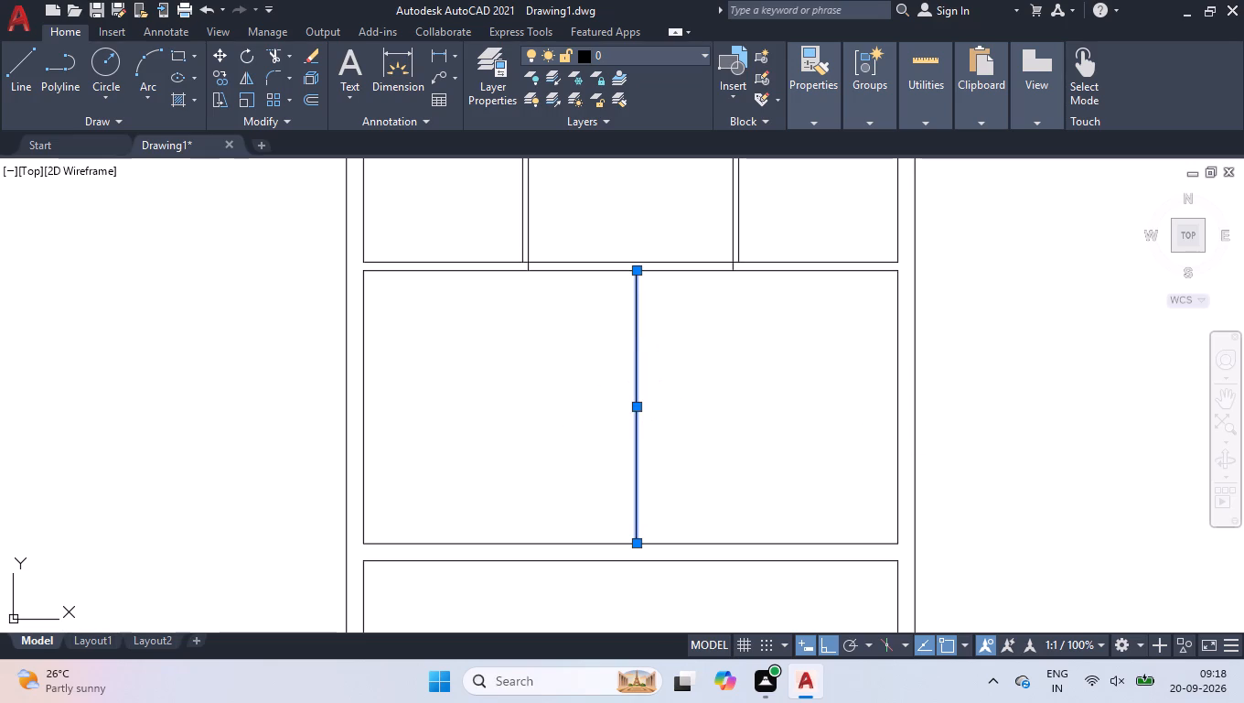
Offset the second room's left and right inner wall lines 10'4.5" inward, and end Offset.
{"action": "type", "text": "off"}
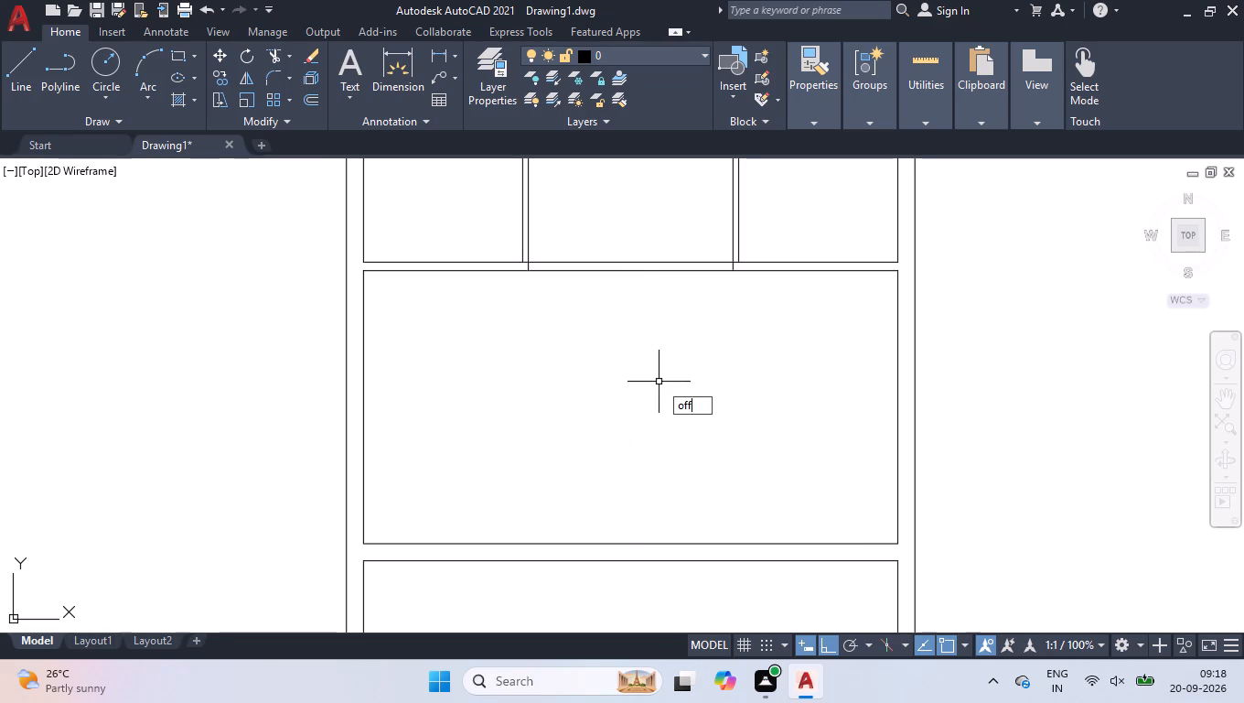
{"action": "key", "text": "Return"}
{"action": "type", "text": "10'4.5"}
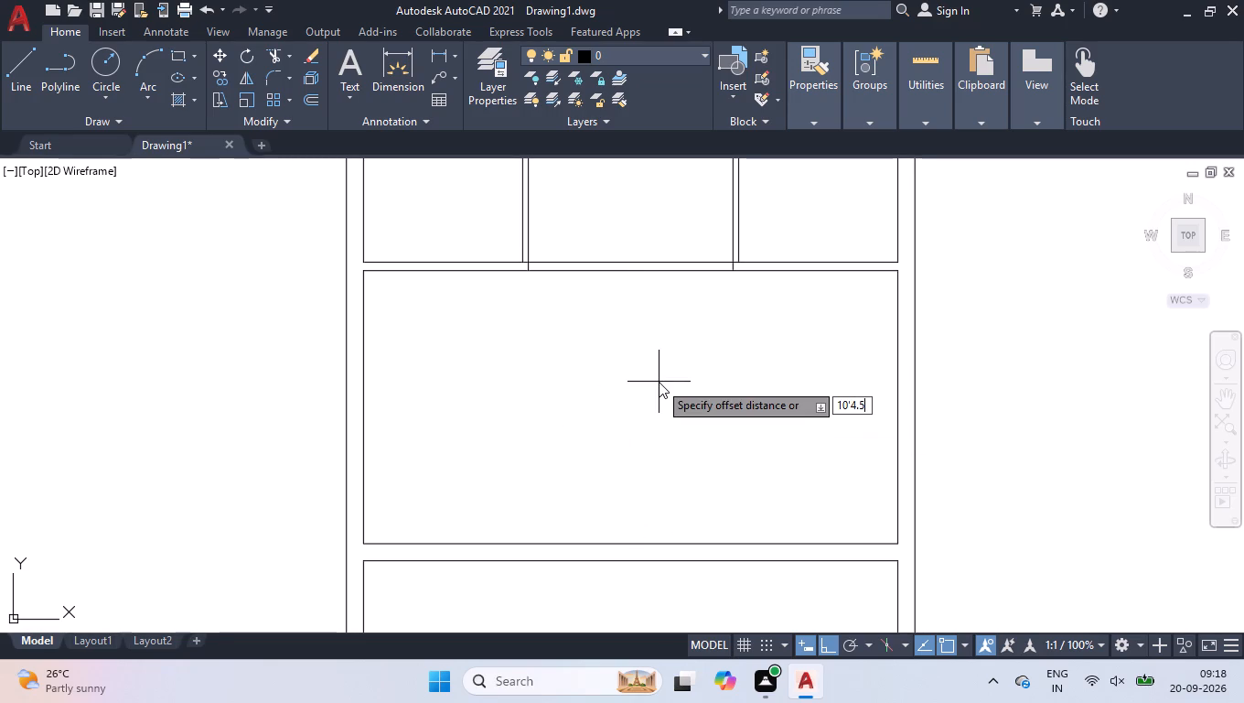
{"action": "key", "text": "Return"}
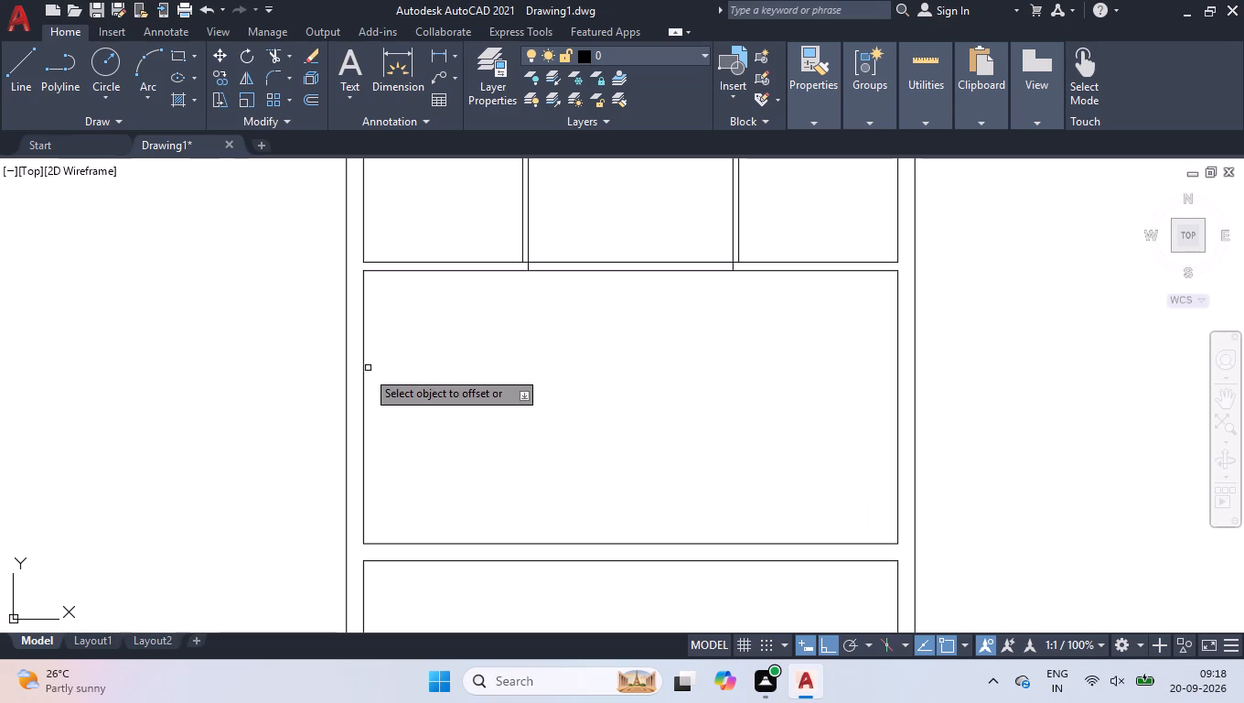
{"action": "left_click", "coordinate": [362, 371]}
{"action": "left_click", "coordinate": [486, 373]}
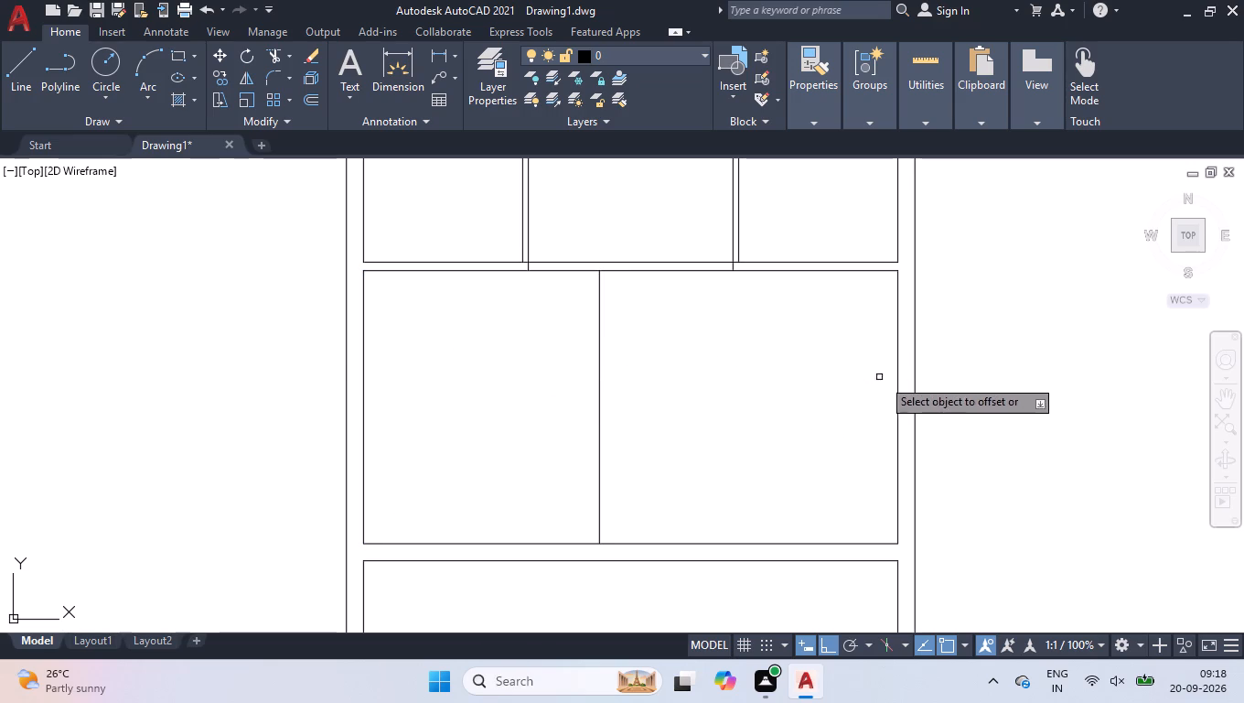
{"action": "left_click", "coordinate": [897, 379]}
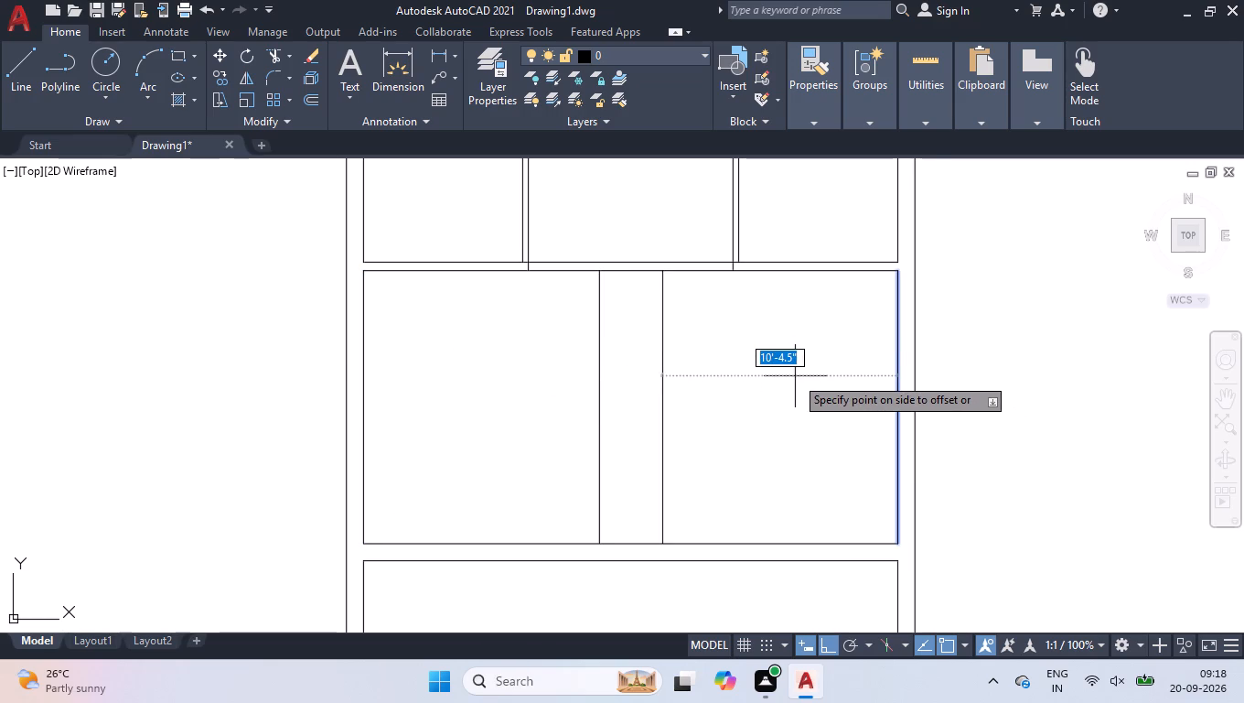
{"action": "left_click", "coordinate": [677, 453]}
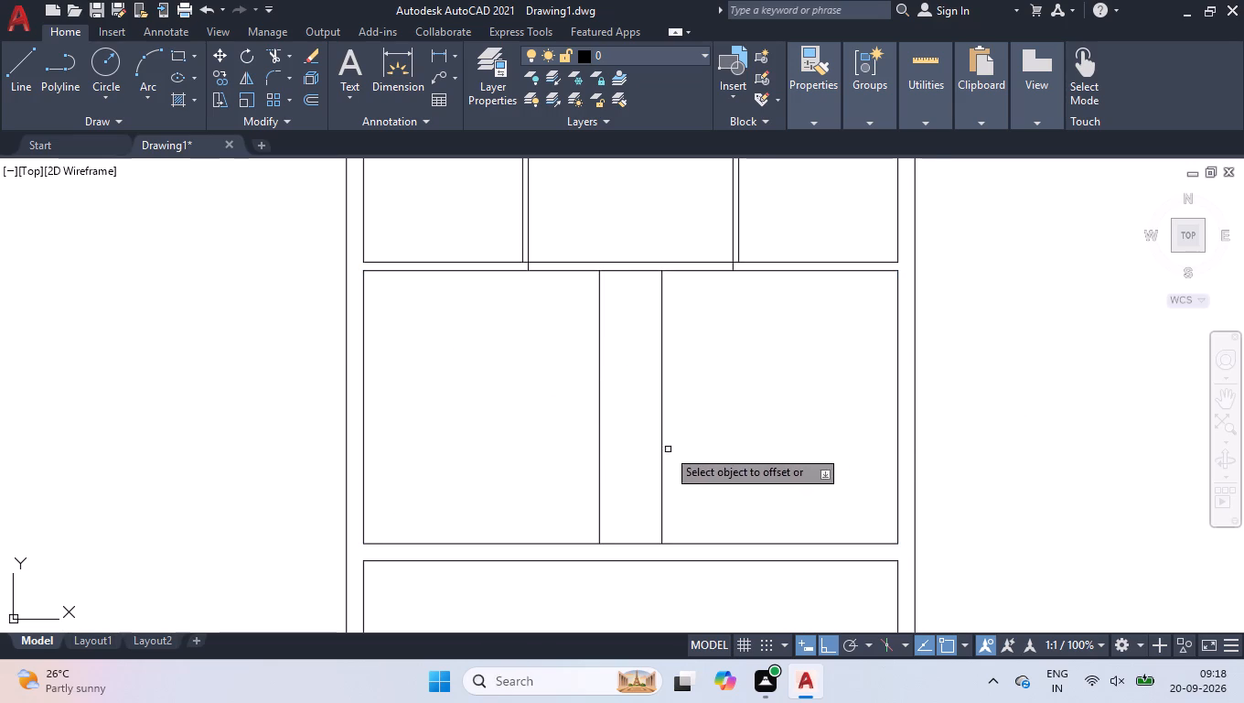
{"action": "key", "text": "space"}
Move the second room's right dividing line 4.5" toward the left dividing line, and deselect it.
{"action": "left_click", "coordinate": [667, 427]}
{"action": "left_click", "coordinate": [641, 441]}
{"action": "scroll", "coordinate": [642, 389], "scroll_direction": "up", "scroll_amount": 1}
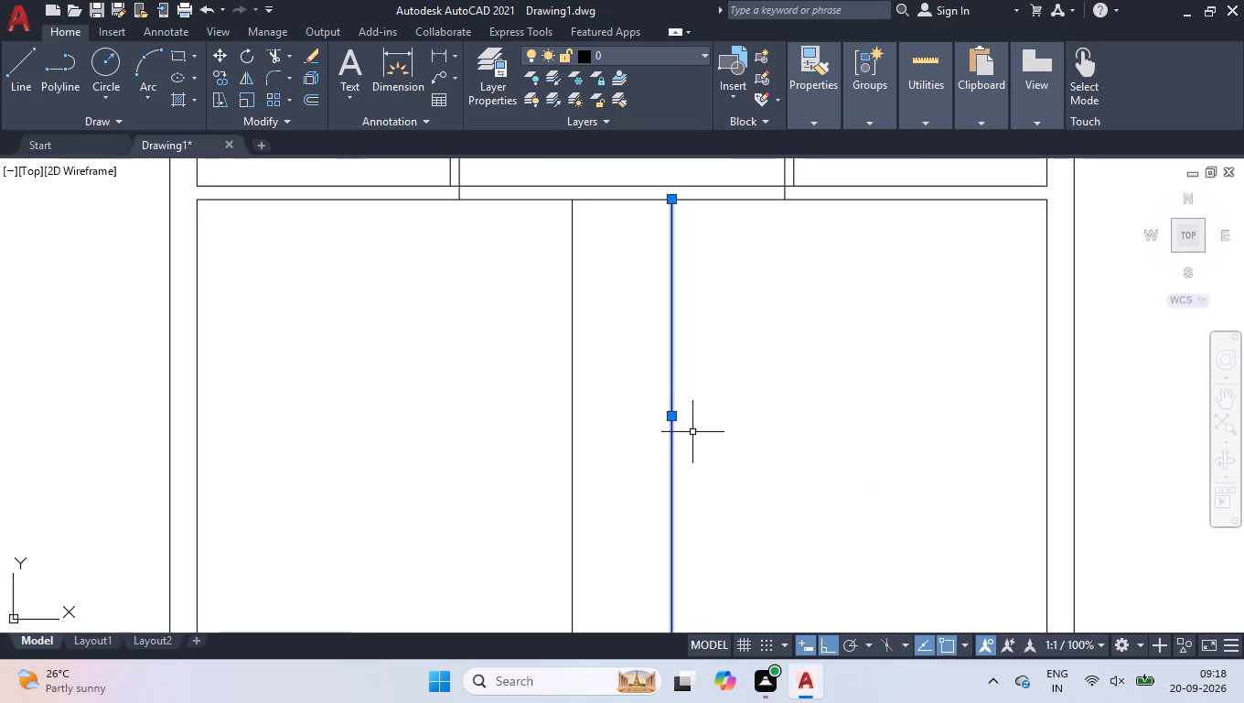
{"action": "left_click", "coordinate": [671, 413]}
{"action": "type", "text": "4.5"}
{"action": "key", "text": "Return"}
{"action": "right_click", "coordinate": [769, 448]}
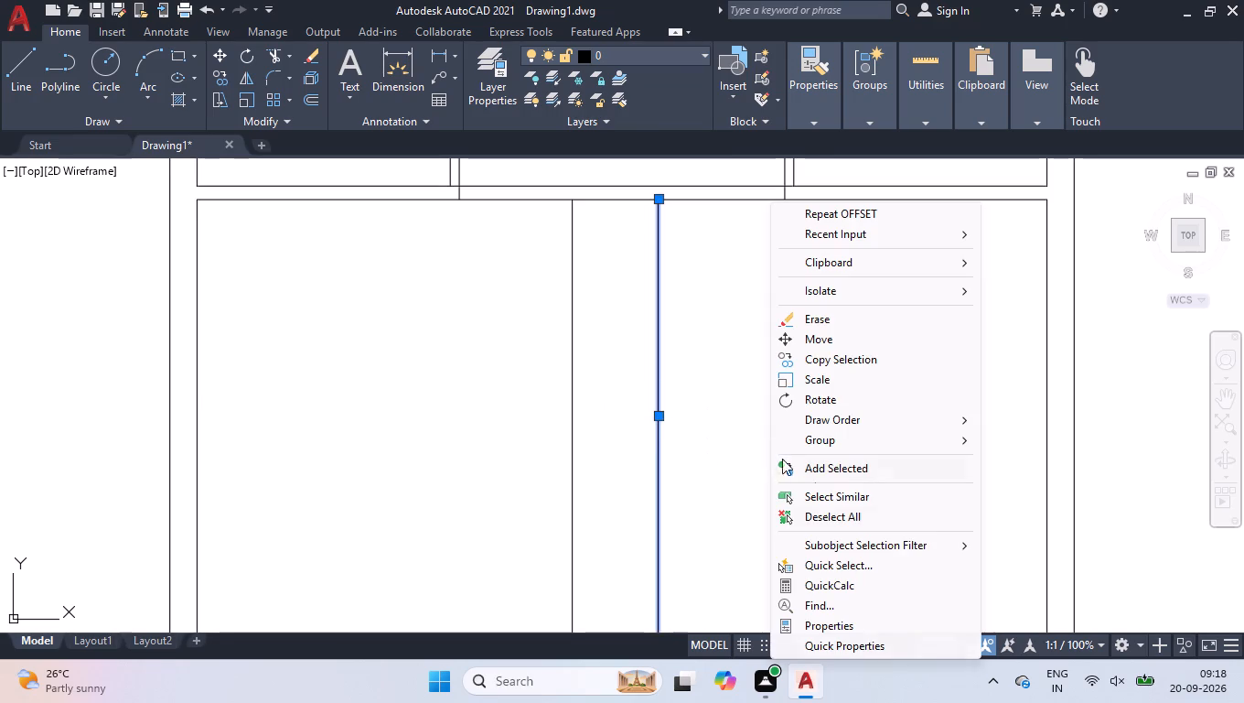
{"action": "left_click", "coordinate": [908, 516]}
Offset the right inner wall line of the third room from the top 6'7.5" inward.
{"action": "scroll", "coordinate": [711, 294], "scroll_direction": "down", "scroll_amount": 3}
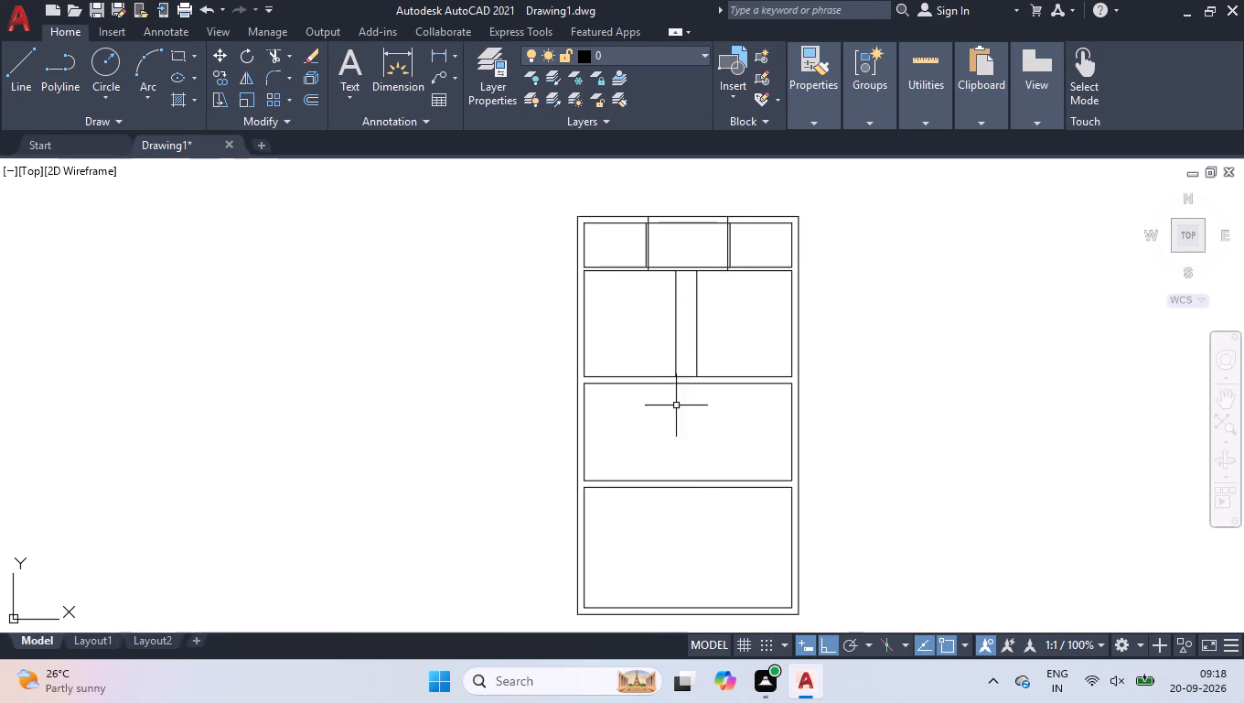
{"action": "scroll", "coordinate": [703, 458], "scroll_direction": "up", "scroll_amount": 2}
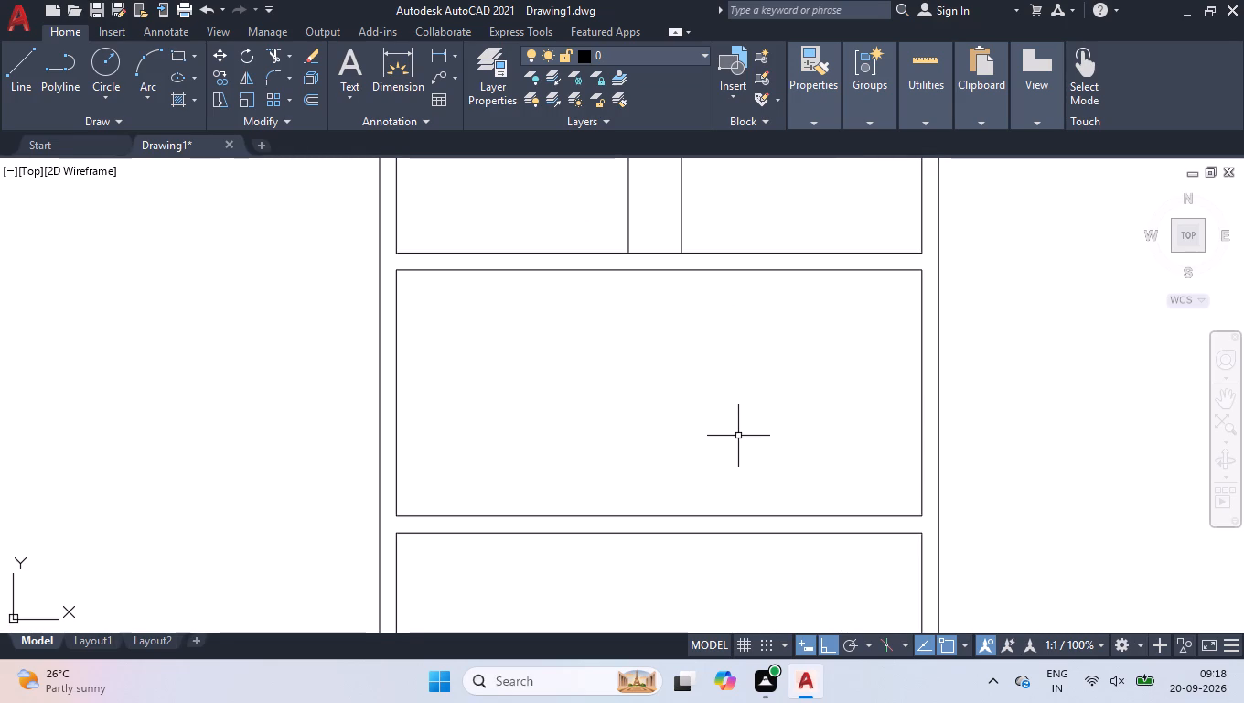
{"action": "type", "text": "off"}
{"action": "key", "text": "Return"}
{"action": "type", "text": "6'7.5"}
{"action": "key", "text": "Return"}
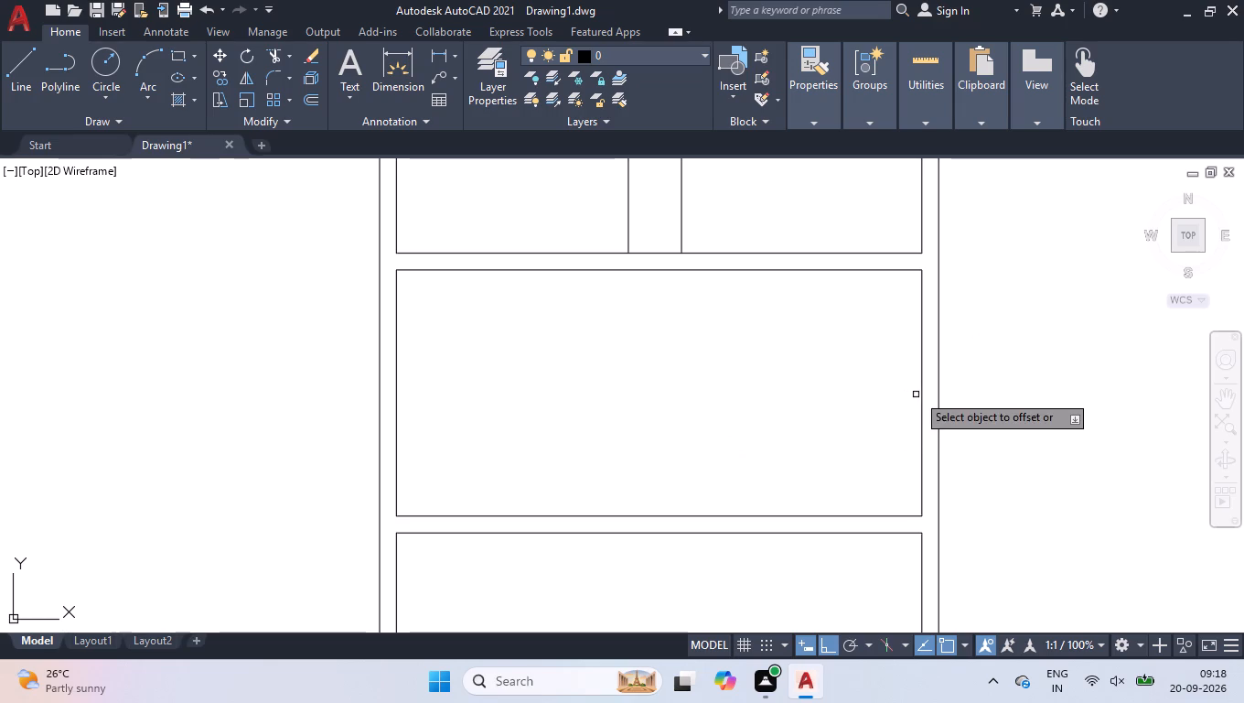
{"action": "left_click", "coordinate": [919, 376]}
{"action": "left_click", "coordinate": [823, 389]}
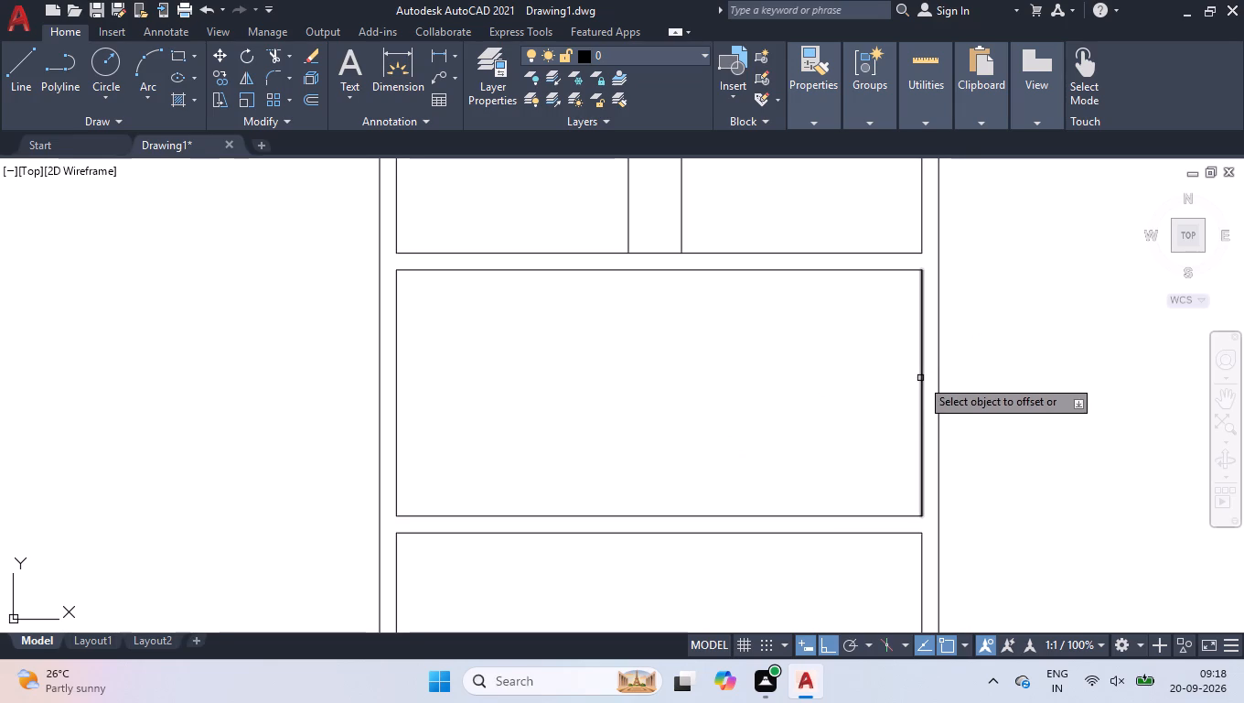
{"action": "left_click", "coordinate": [920, 376]}
{"action": "left_click", "coordinate": [890, 387]}
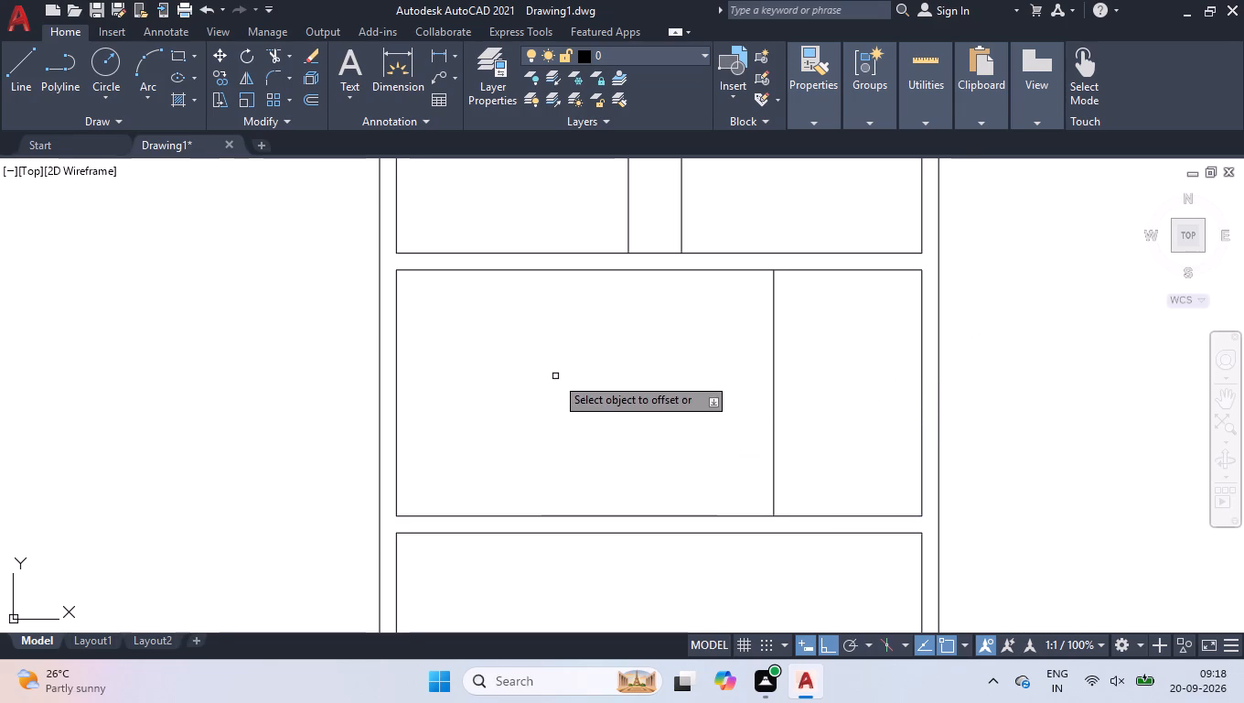
Offset the third room's left inner wall line 16'4.5" inward to form the partition's second face.
{"action": "left_click", "coordinate": [396, 392]}
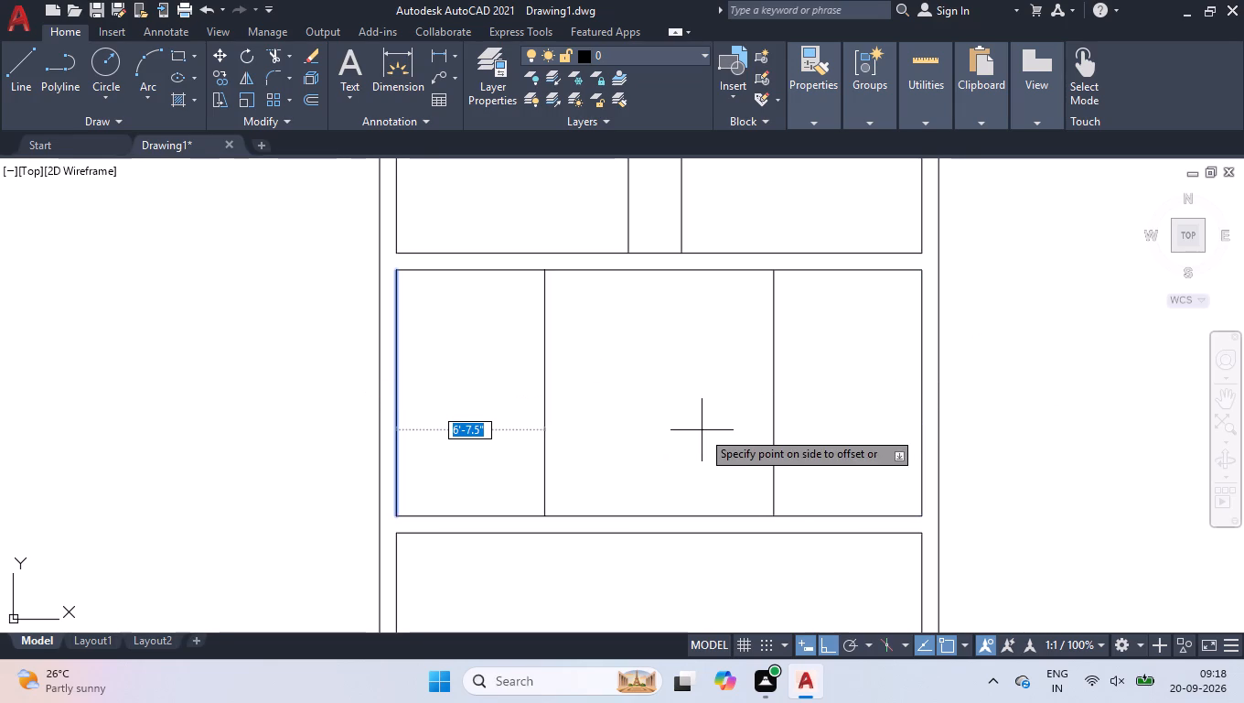
{"action": "type", "text": "16'4.5"}
{"action": "key", "text": "Return"}
{"action": "key", "text": "Return"}
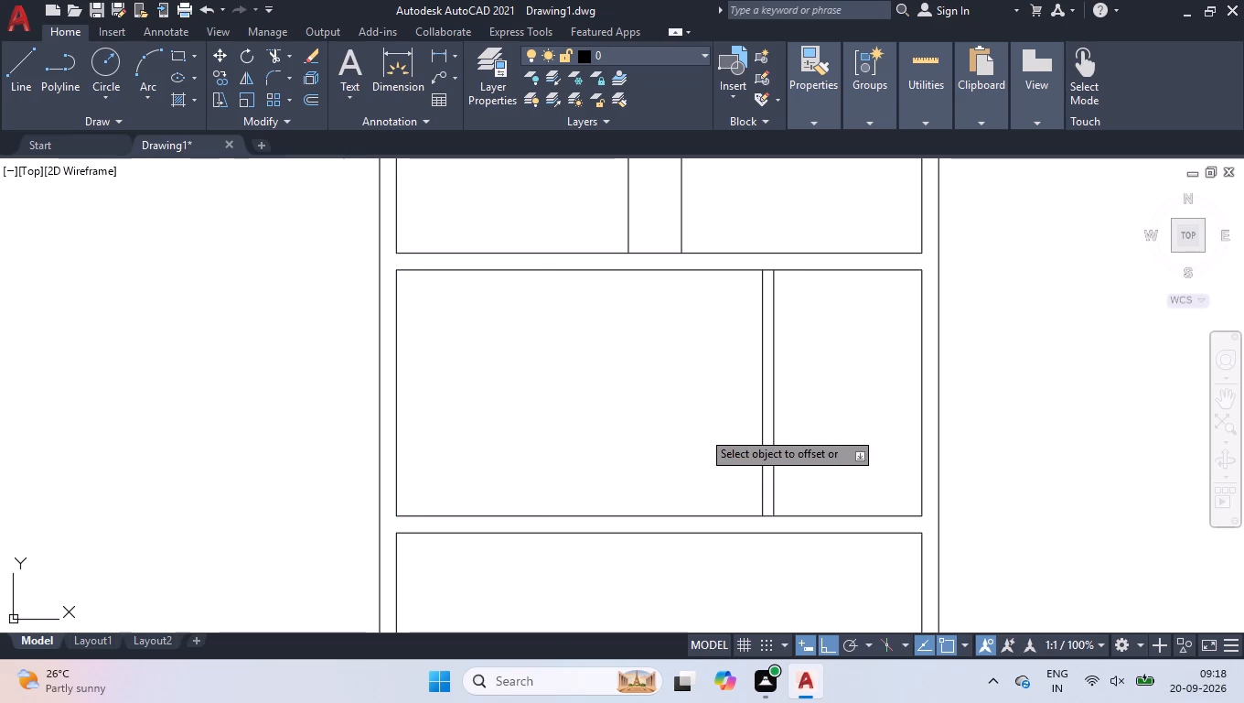
Measure the clear width and height of the small room to the right of the third room's new partition.
{"action": "left_click", "coordinate": [899, 144]}
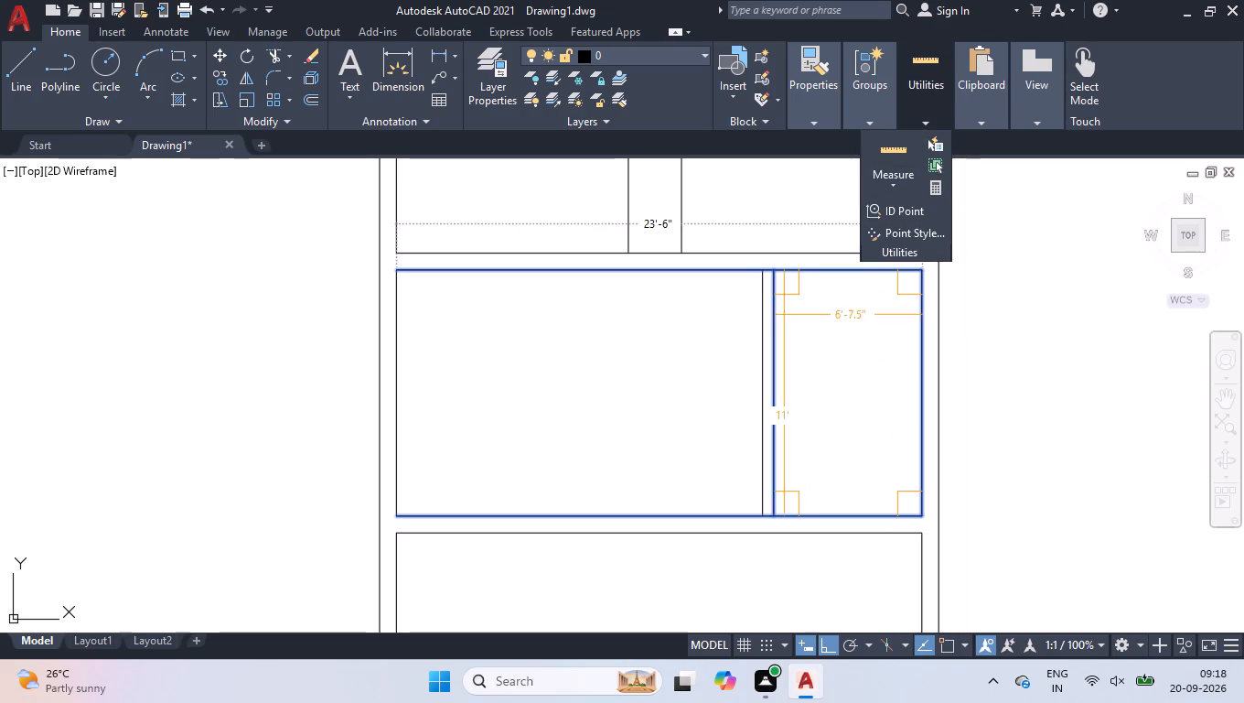
{"action": "key", "text": "space"}
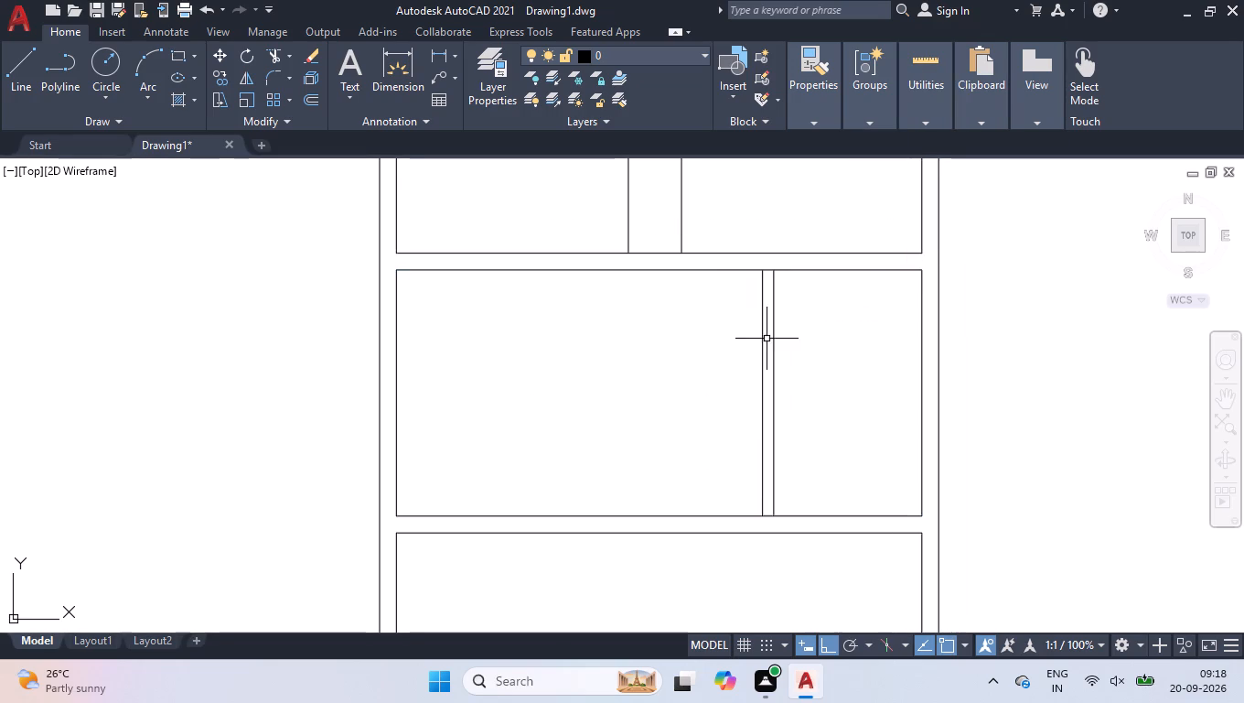
Draw a 10' by 10' room outline in the bottom room from its top-left inner corner, ending at the left inner wall.
{"action": "scroll", "coordinate": [730, 253], "scroll_direction": "down", "scroll_amount": 1}
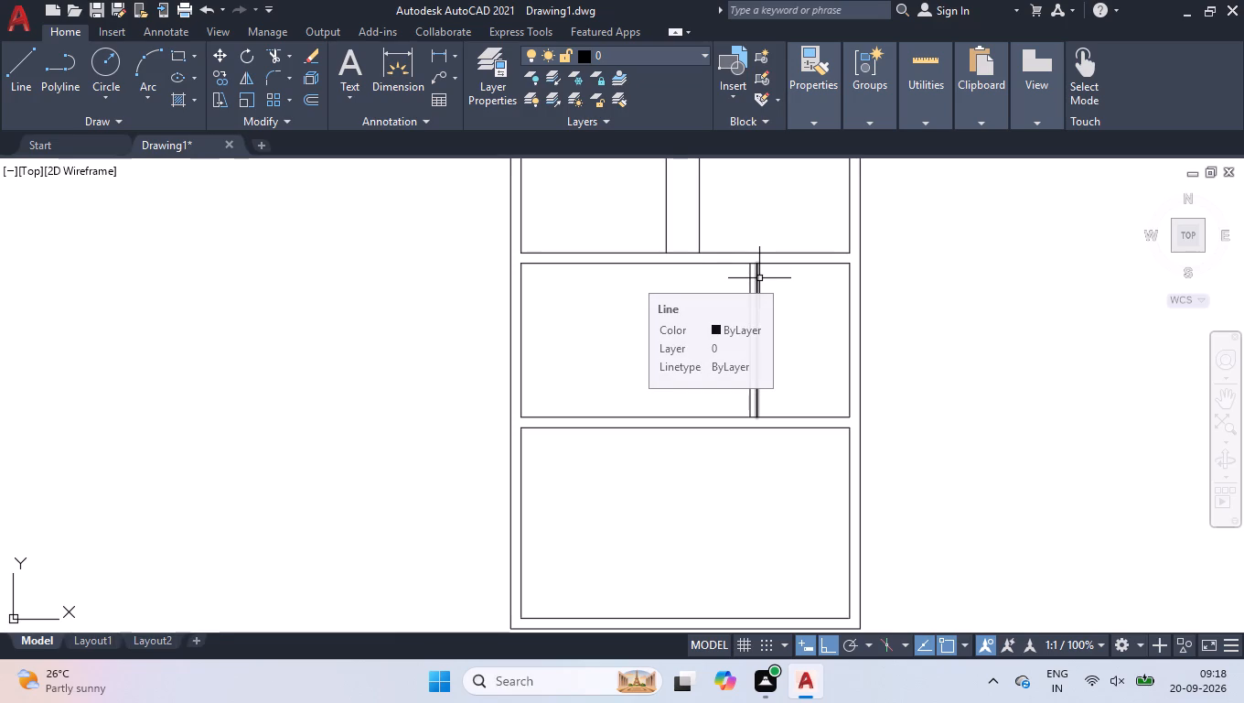
{"action": "scroll", "coordinate": [760, 306], "scroll_direction": "down", "scroll_amount": 1}
{"action": "scroll", "coordinate": [763, 423], "scroll_direction": "up", "scroll_amount": 1}
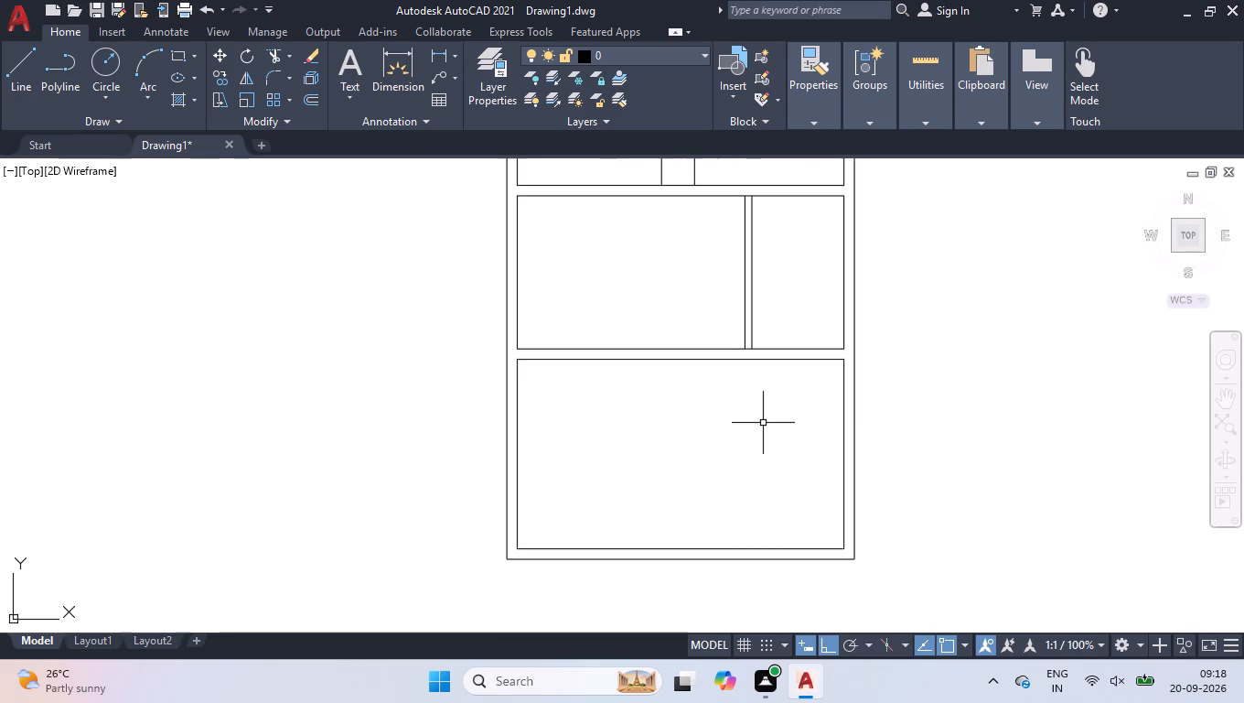
{"action": "scroll", "coordinate": [700, 449], "scroll_direction": "up", "scroll_amount": 1}
{"action": "key", "text": "l"}
{"action": "key", "text": "Return"}
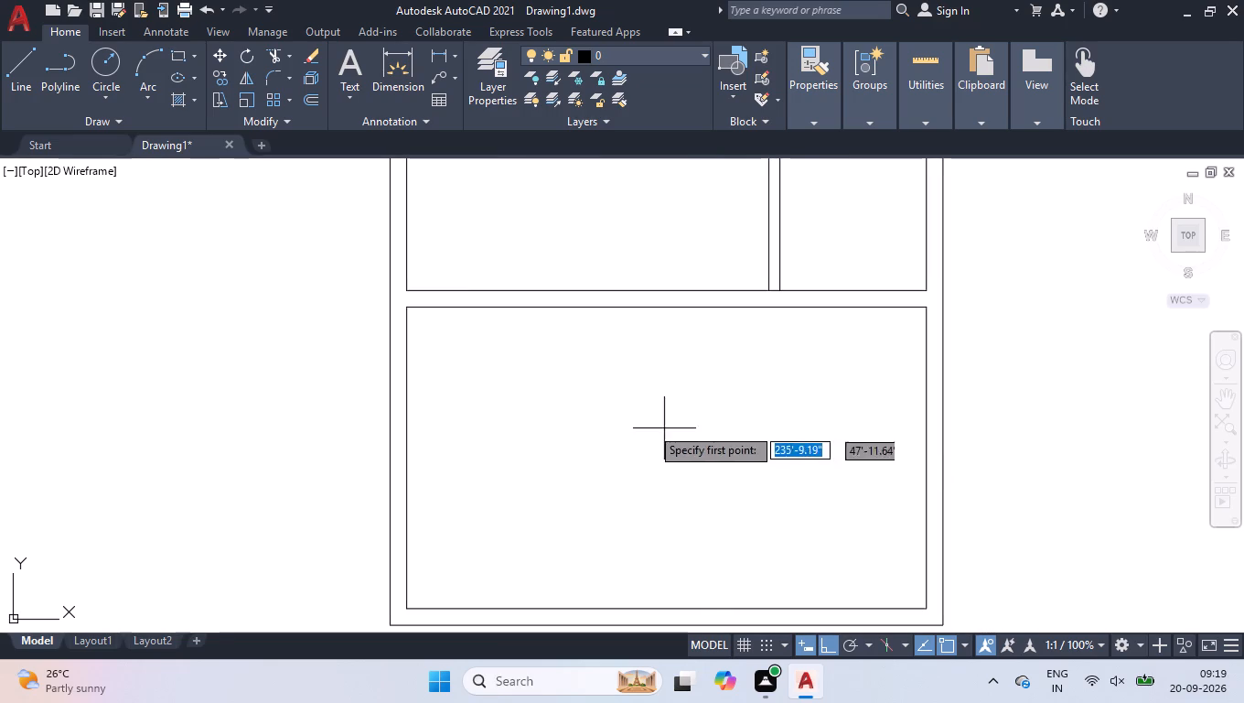
{"action": "left_click", "coordinate": [404, 310]}
{"action": "key", "text": "1"}
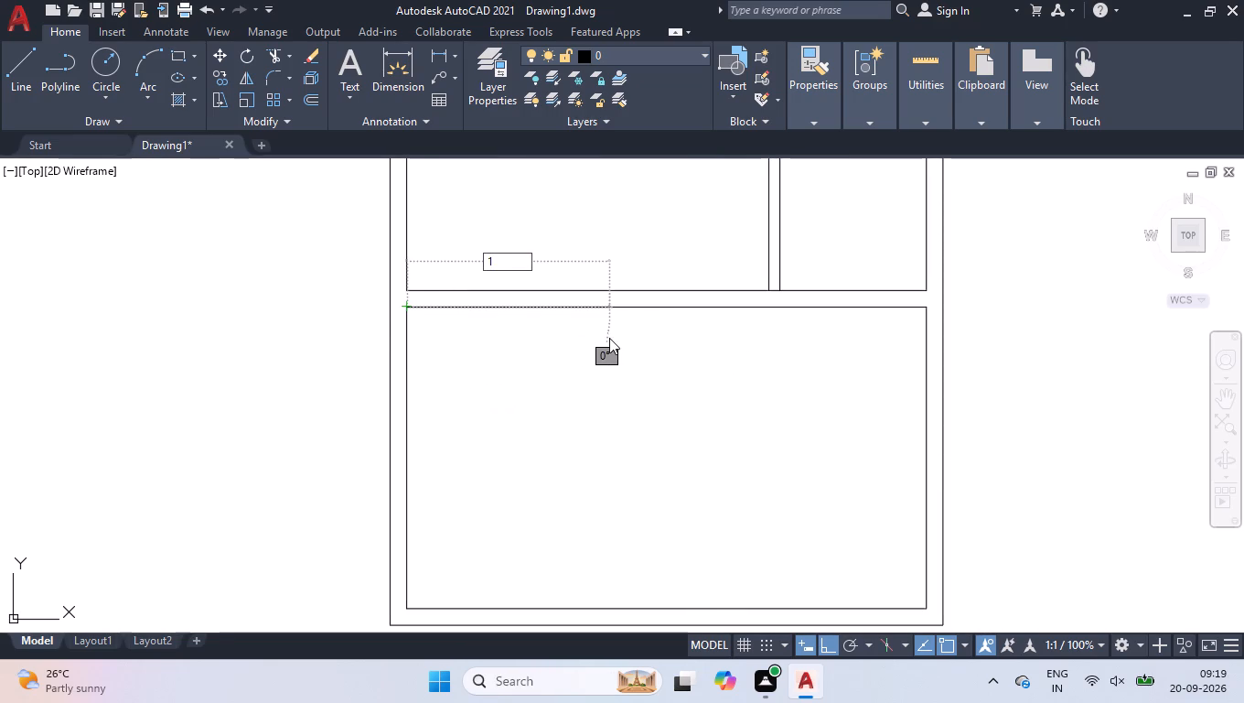
{"action": "type", "text": "0'"}
{"action": "key", "text": "Return"}
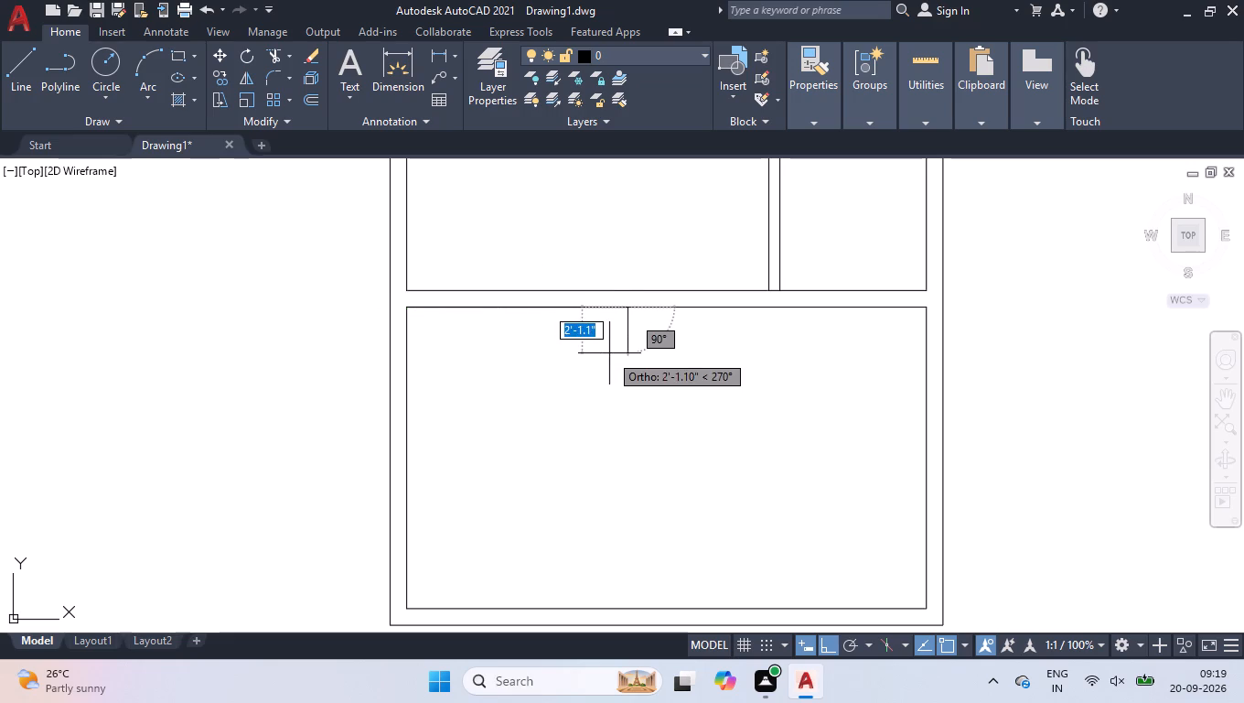
{"action": "key", "text": "1"}
{"action": "type", "text": "0'"}
{"action": "key", "text": "Return"}
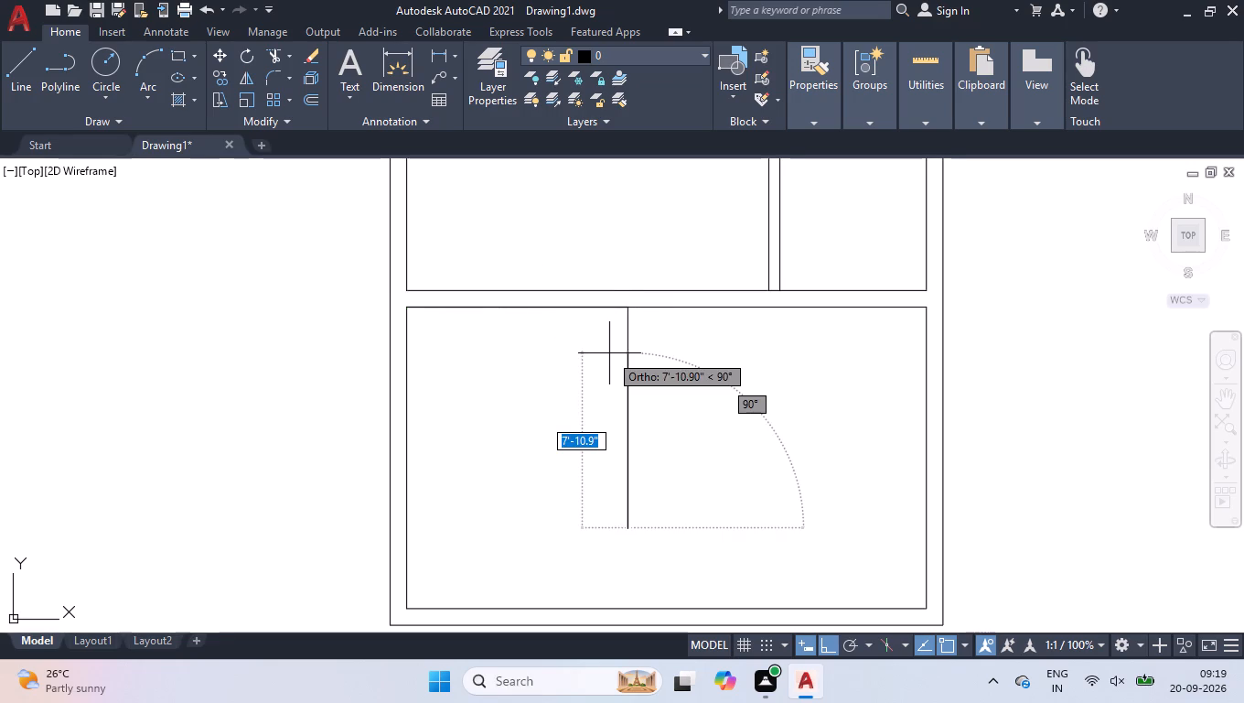
{"action": "left_click", "coordinate": [404, 529]}
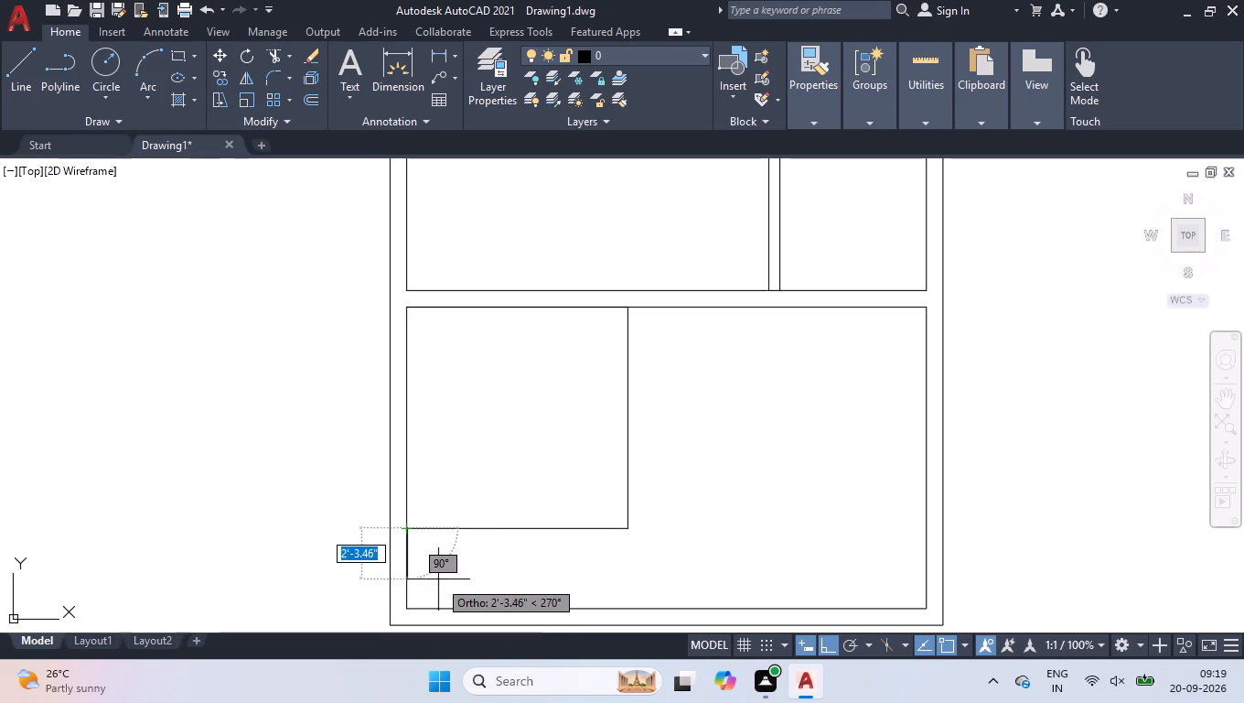
{"action": "key", "text": "Return"}
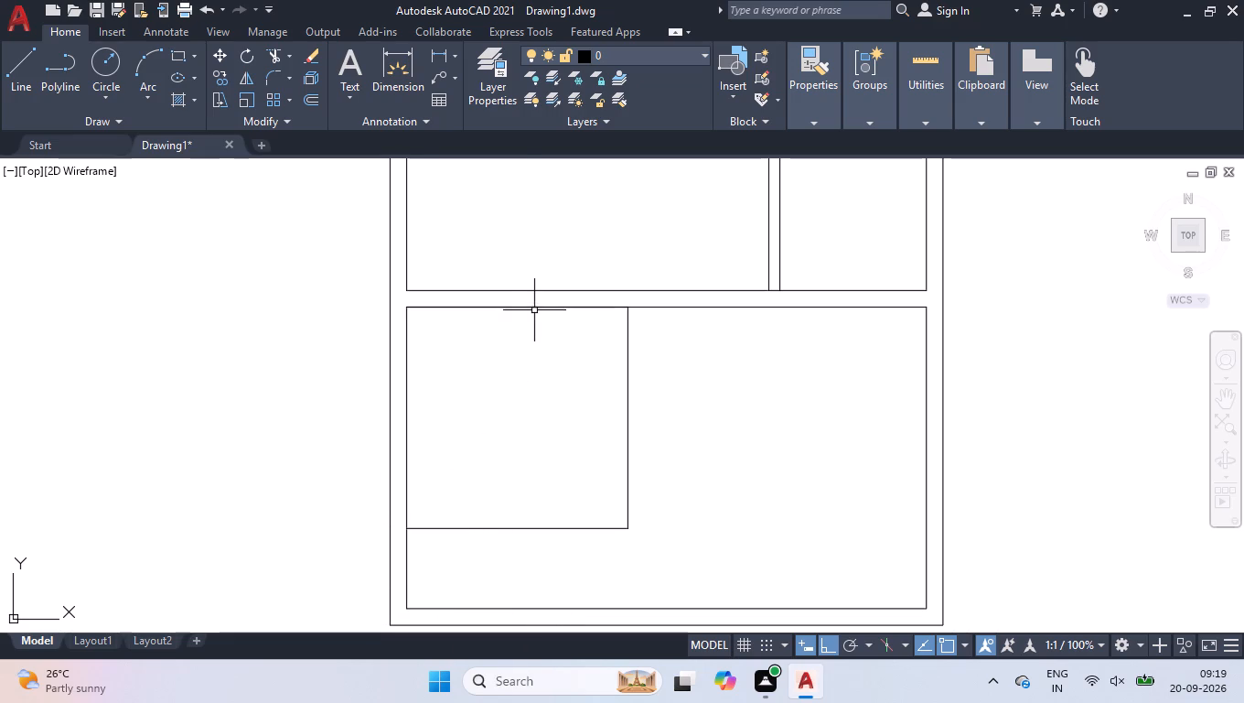
Delete the overlapping 10' line along the bottom room's top wall line.
{"action": "left_click", "coordinate": [536, 307]}
{"action": "key", "text": "Delete"}
Offset the bottom line of the 10' square room 9" downward to form the wall's second face.
{"action": "scroll", "coordinate": [536, 340], "scroll_direction": "down", "scroll_amount": 2}
{"action": "scroll", "coordinate": [505, 424], "scroll_direction": "up", "scroll_amount": 3}
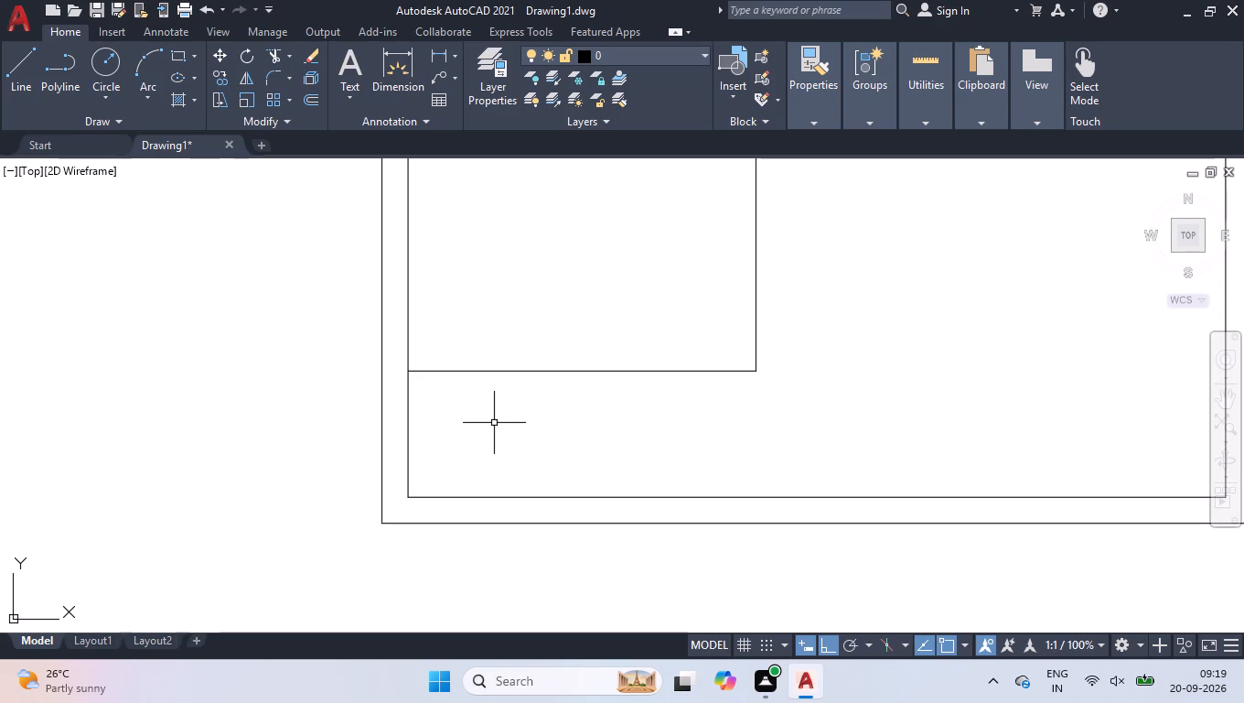
{"action": "type", "text": "off"}
{"action": "key", "text": "Return"}
{"action": "key", "text": "9"}
{"action": "key", "text": "Return"}
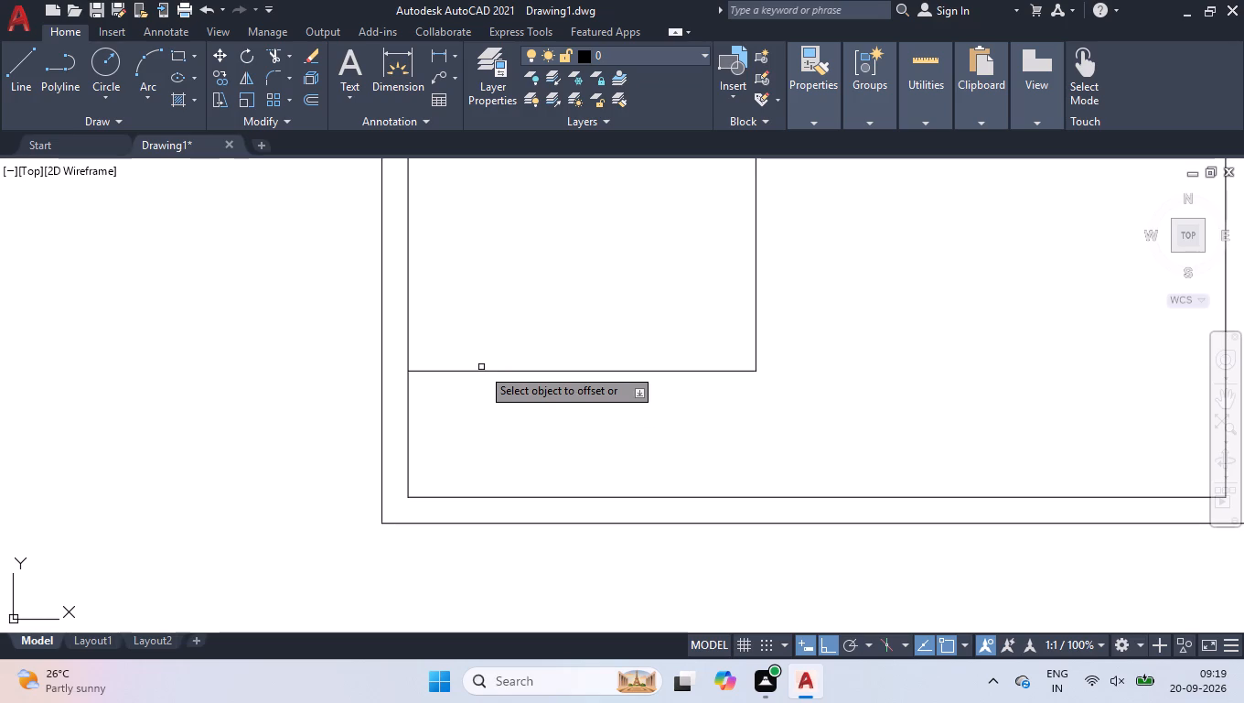
{"action": "left_click", "coordinate": [483, 373]}
{"action": "left_click", "coordinate": [477, 395]}
{"action": "key", "text": "Return"}
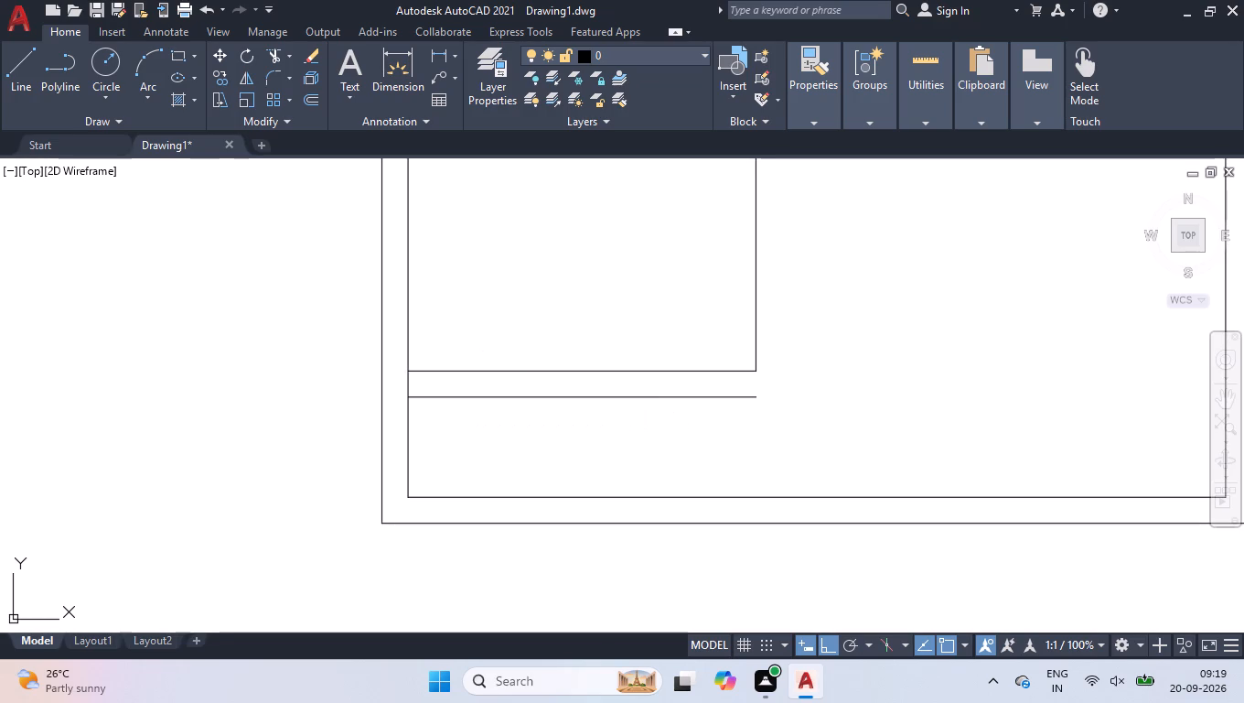
Move the plan's bottom inner wall line 3" toward the outer wall line.
{"action": "left_click", "coordinate": [431, 494]}
{"action": "left_click", "coordinate": [426, 505]}
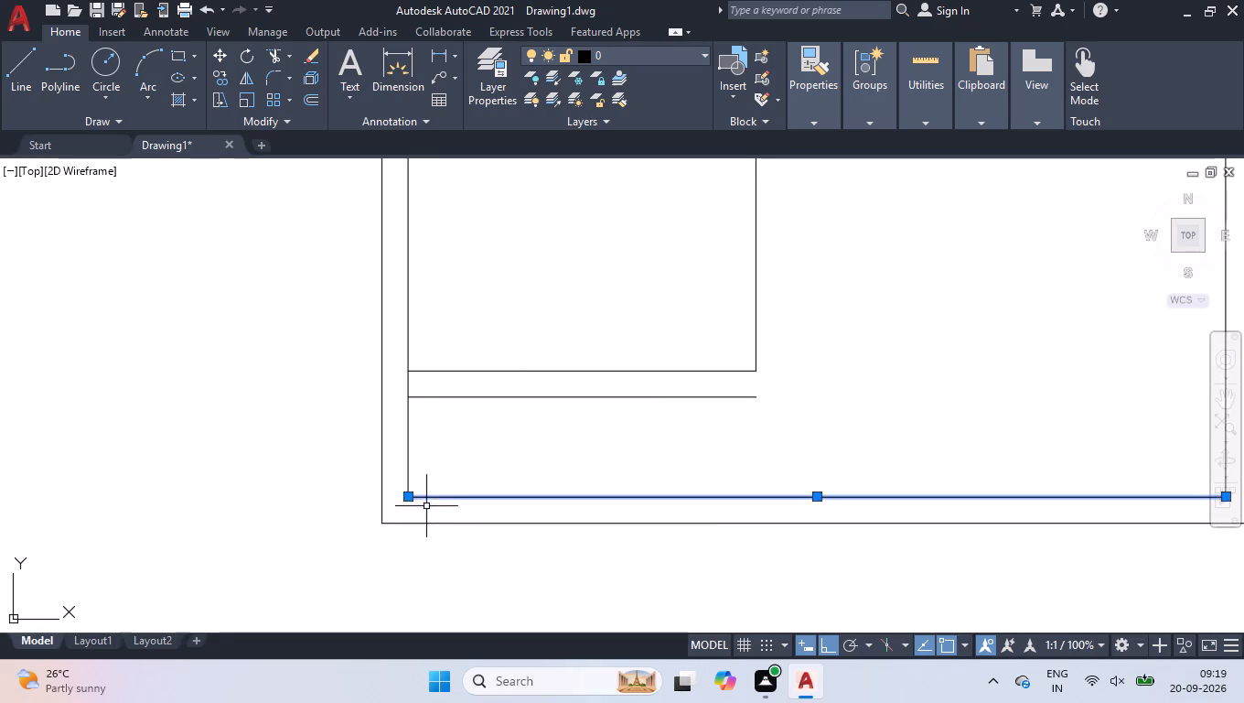
{"action": "scroll", "coordinate": [453, 449], "scroll_direction": "down", "scroll_amount": 1}
{"action": "scroll", "coordinate": [638, 466], "scroll_direction": "up", "scroll_amount": 2}
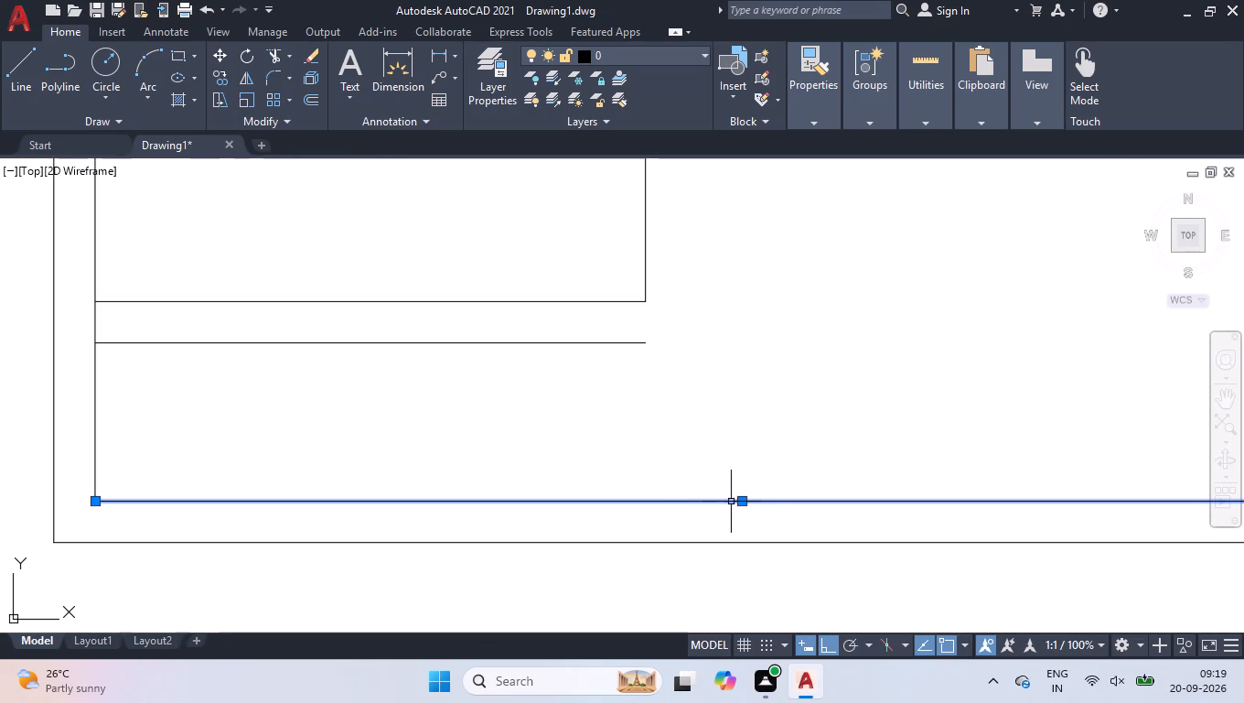
{"action": "left_click", "coordinate": [739, 502]}
{"action": "key", "text": "3"}
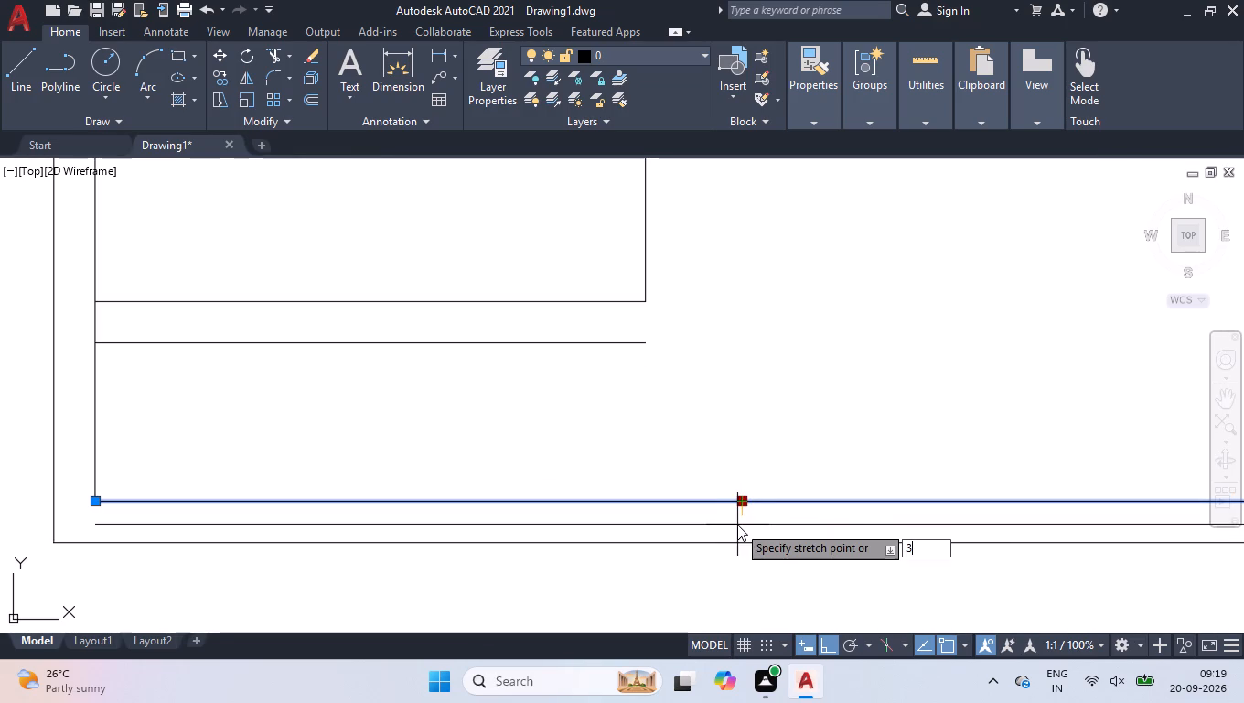
{"action": "key", "text": "Return"}
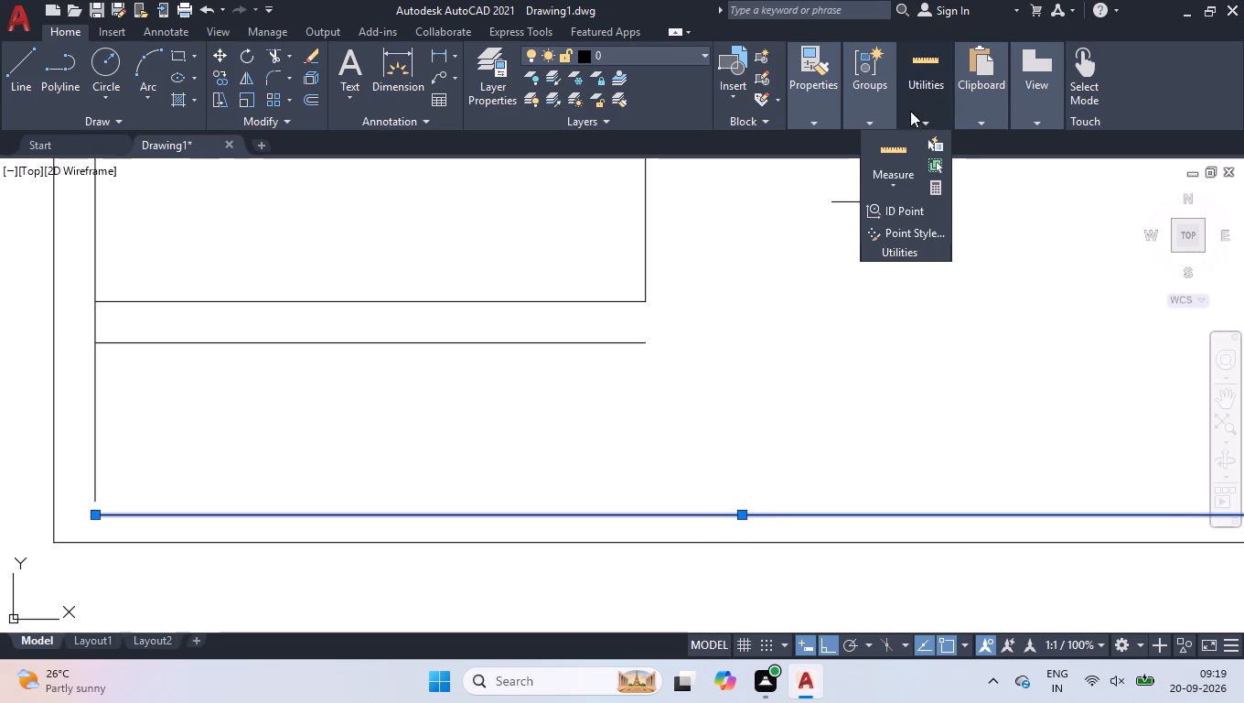
Measure the clear gap between the square room's lower wall face and the bottom inner wall line.
{"action": "left_click", "coordinate": [892, 140]}
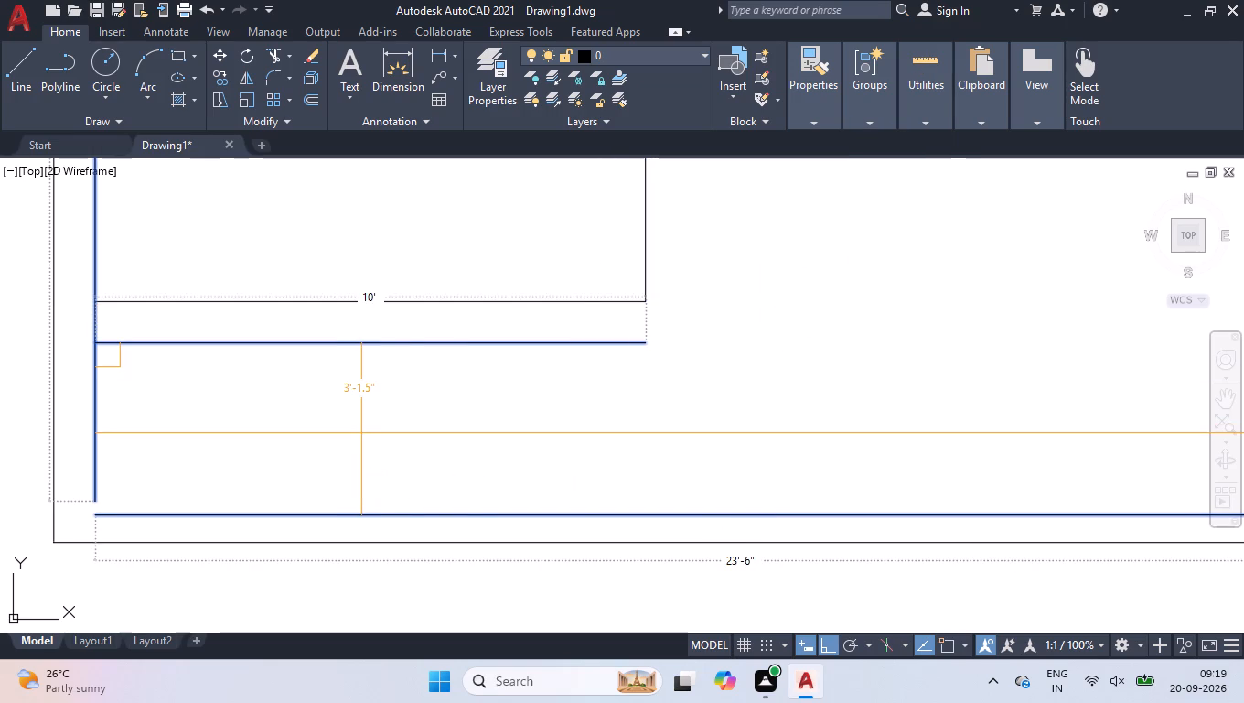
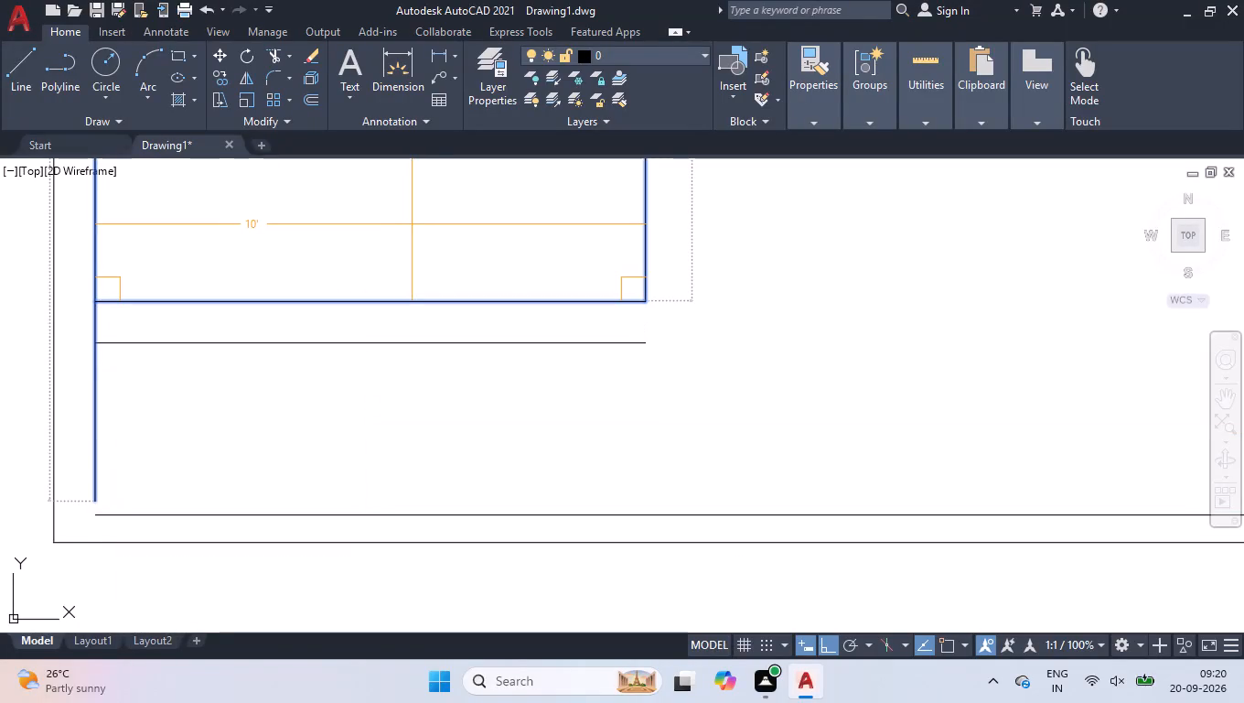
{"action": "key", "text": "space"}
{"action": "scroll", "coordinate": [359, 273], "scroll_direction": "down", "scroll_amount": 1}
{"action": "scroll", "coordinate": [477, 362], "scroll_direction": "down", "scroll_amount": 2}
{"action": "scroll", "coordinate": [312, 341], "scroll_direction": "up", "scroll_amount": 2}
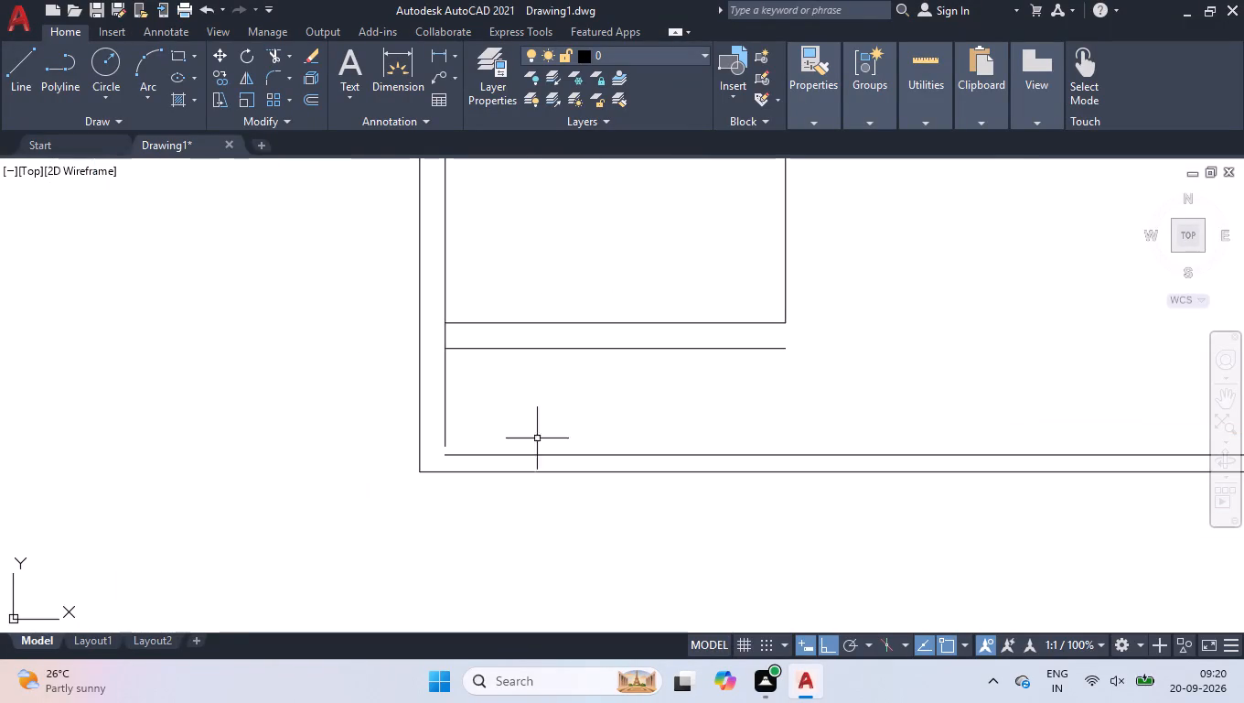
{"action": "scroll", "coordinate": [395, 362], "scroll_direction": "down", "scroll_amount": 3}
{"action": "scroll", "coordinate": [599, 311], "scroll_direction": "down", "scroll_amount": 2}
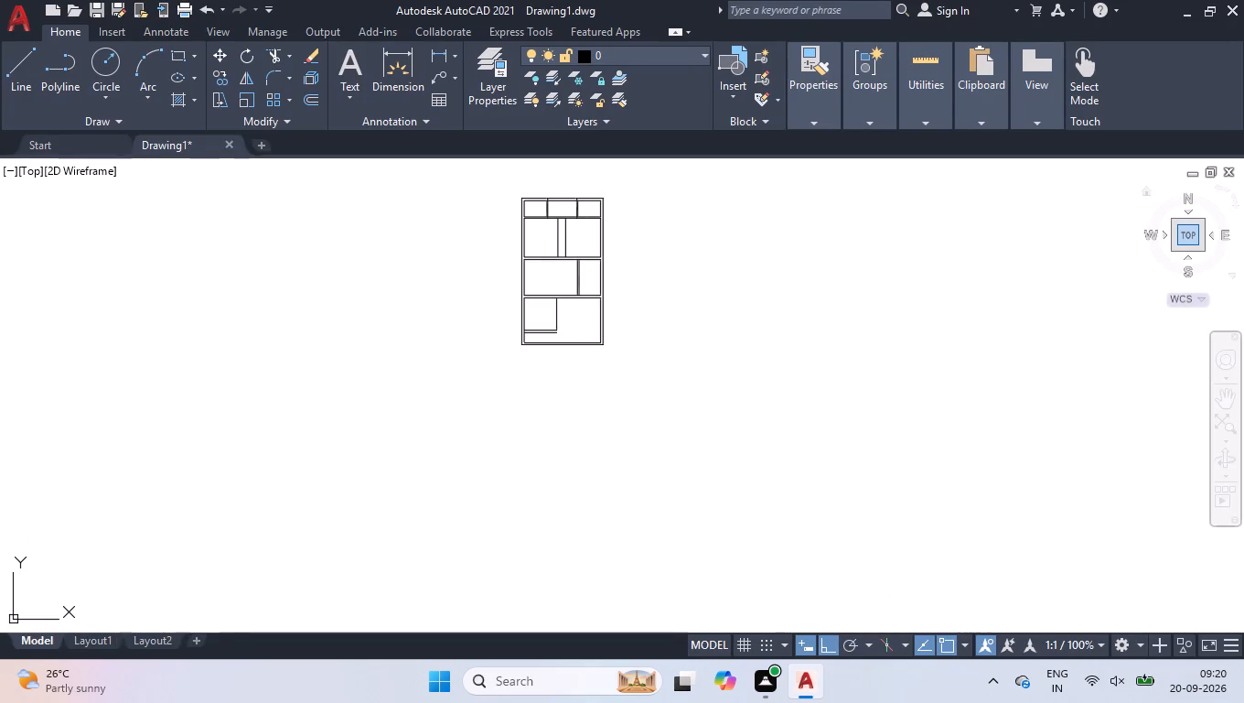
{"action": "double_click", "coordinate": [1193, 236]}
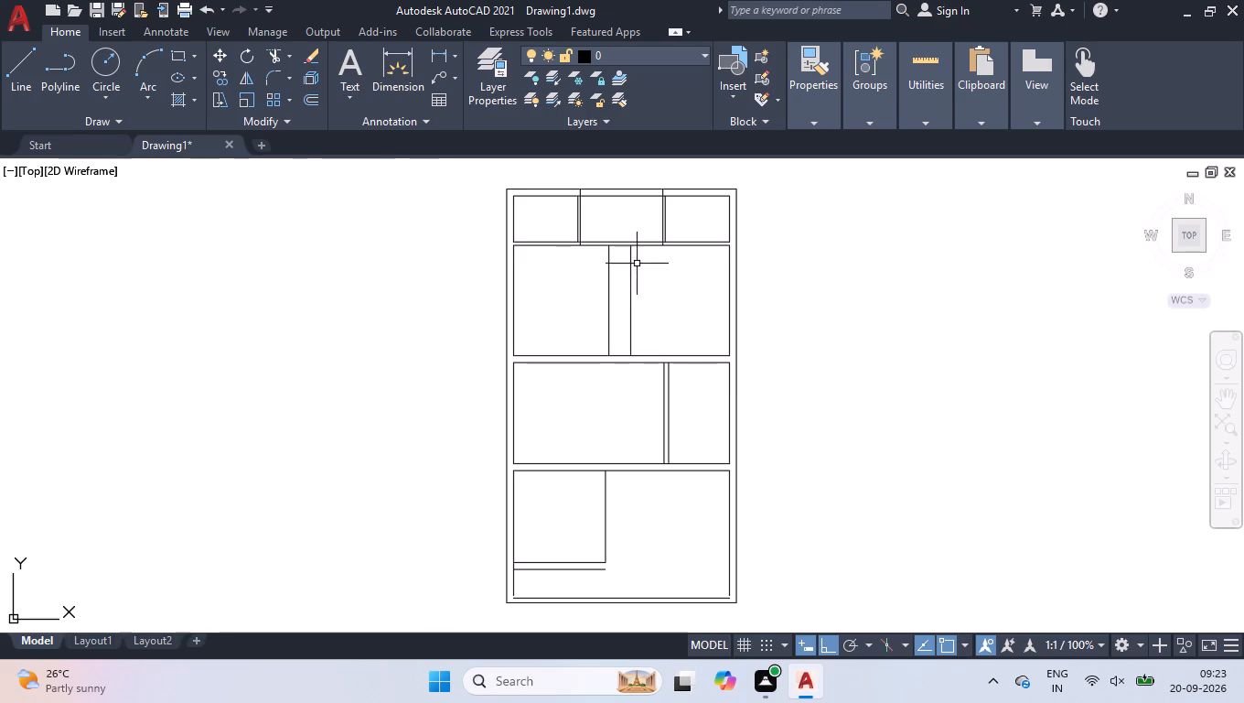
Stretch the left end of the wall line below the 10' square room 4.5" toward the left outer wall line.
{"action": "scroll", "coordinate": [591, 346], "scroll_direction": "down", "scroll_amount": 1}
{"action": "scroll", "coordinate": [600, 497], "scroll_direction": "up", "scroll_amount": 3}
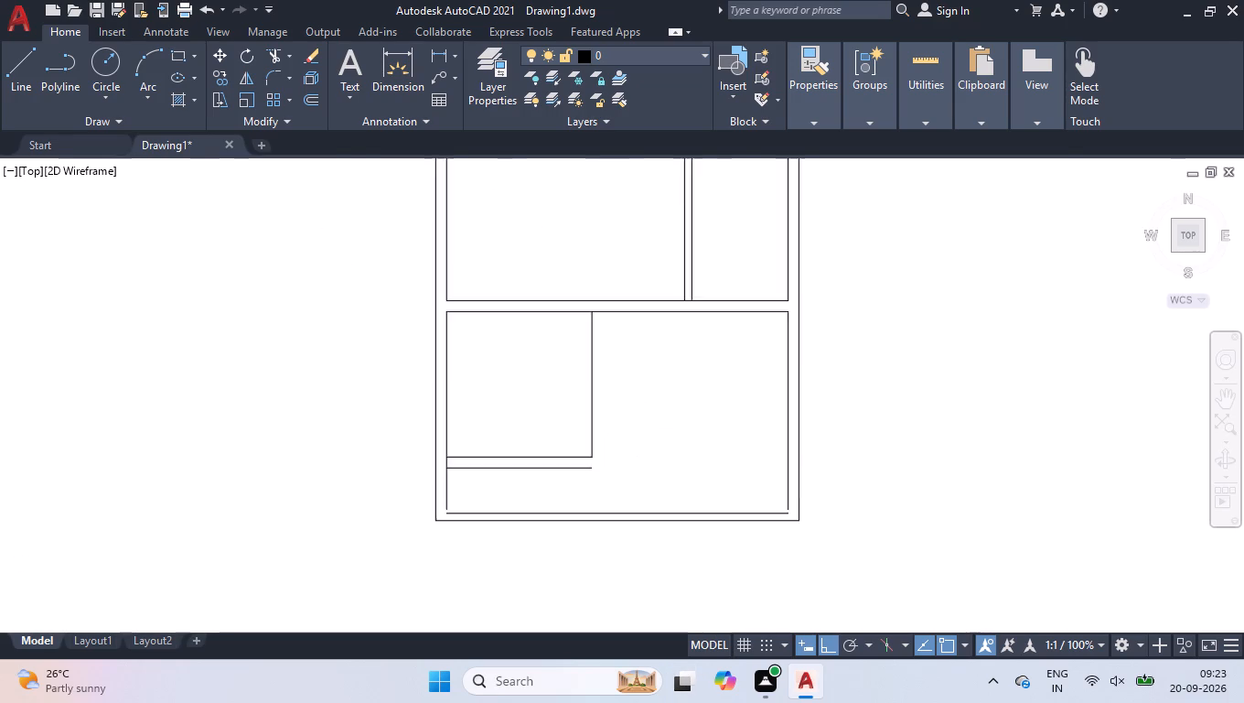
{"action": "scroll", "coordinate": [600, 497], "scroll_direction": "up", "scroll_amount": 1}
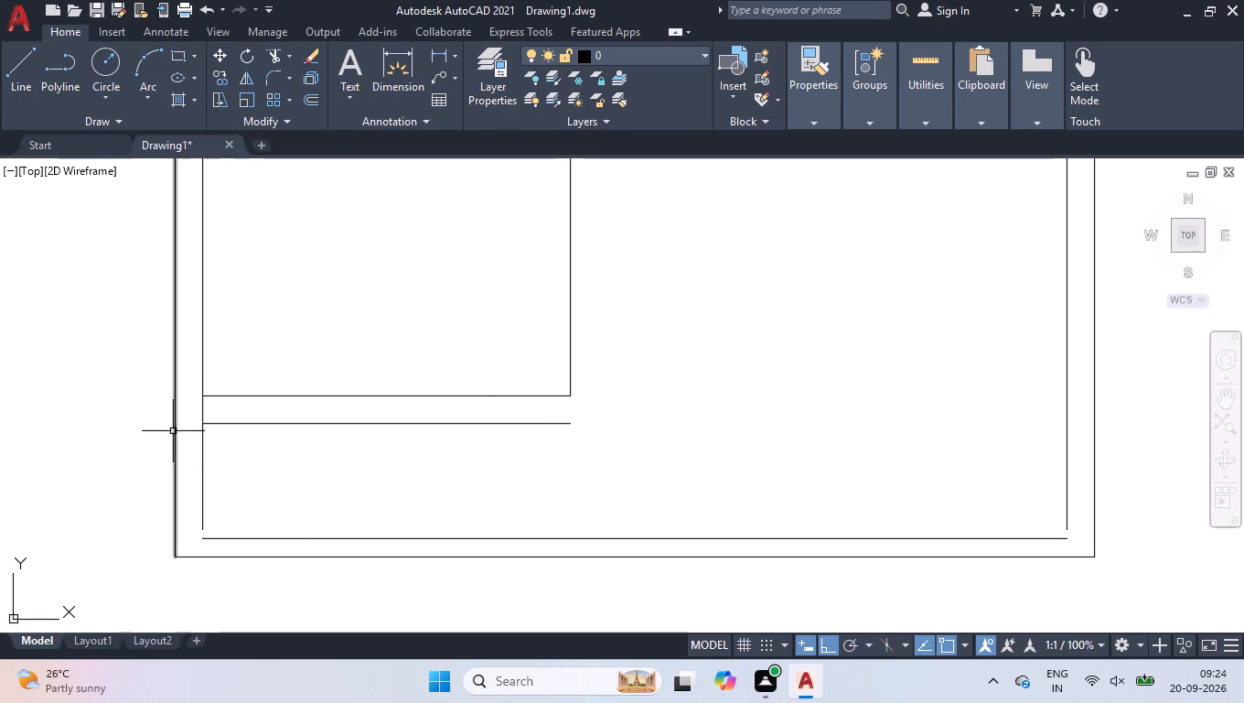
{"action": "left_click", "coordinate": [272, 421]}
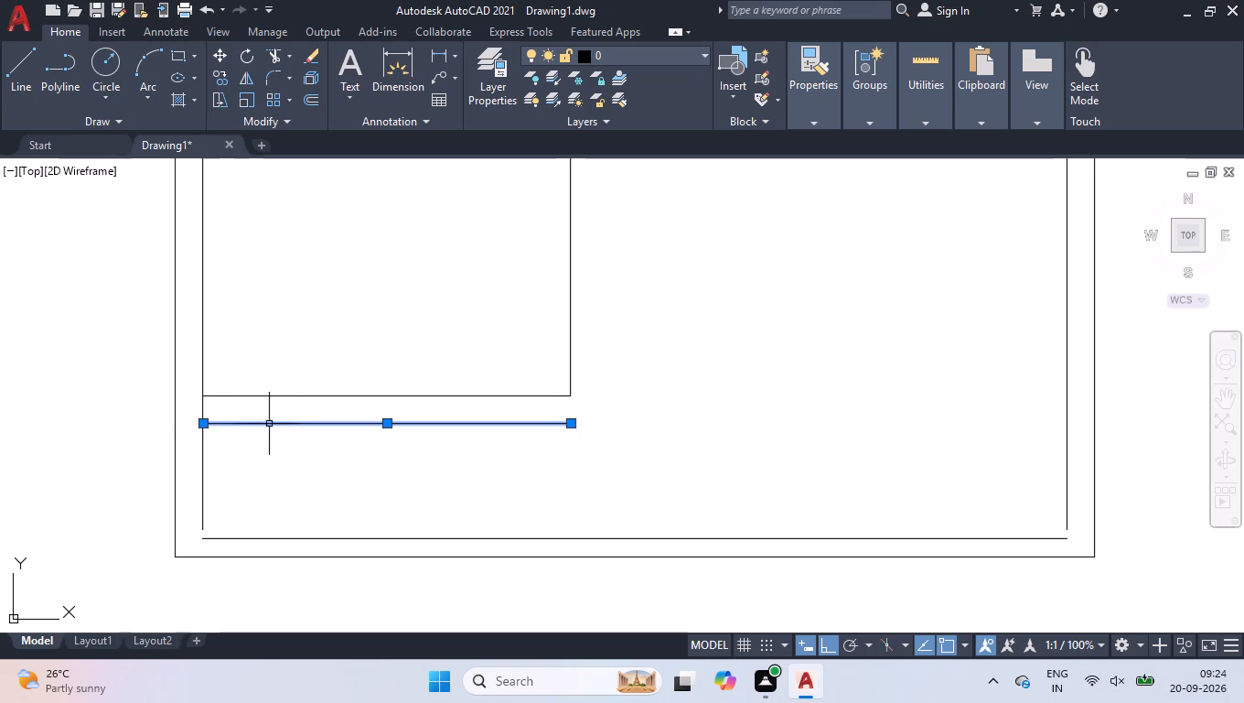
{"action": "scroll", "coordinate": [220, 575], "scroll_direction": "up", "scroll_amount": 1}
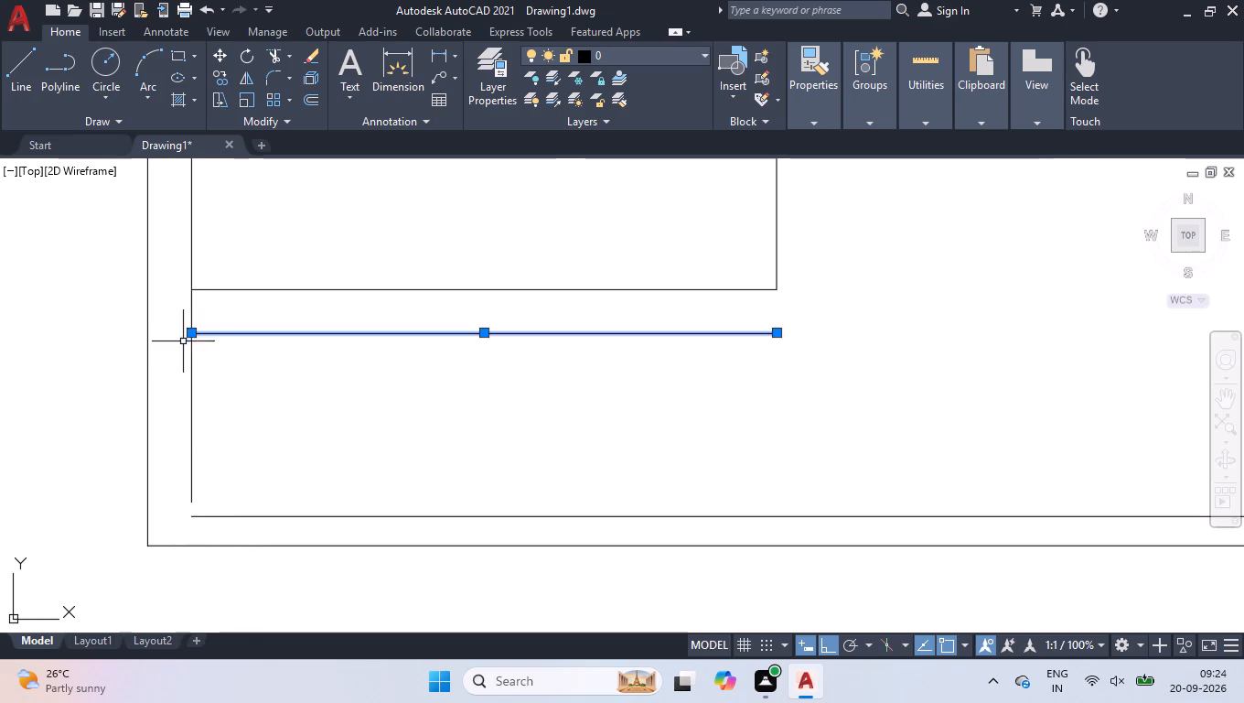
{"action": "left_click", "coordinate": [191, 331]}
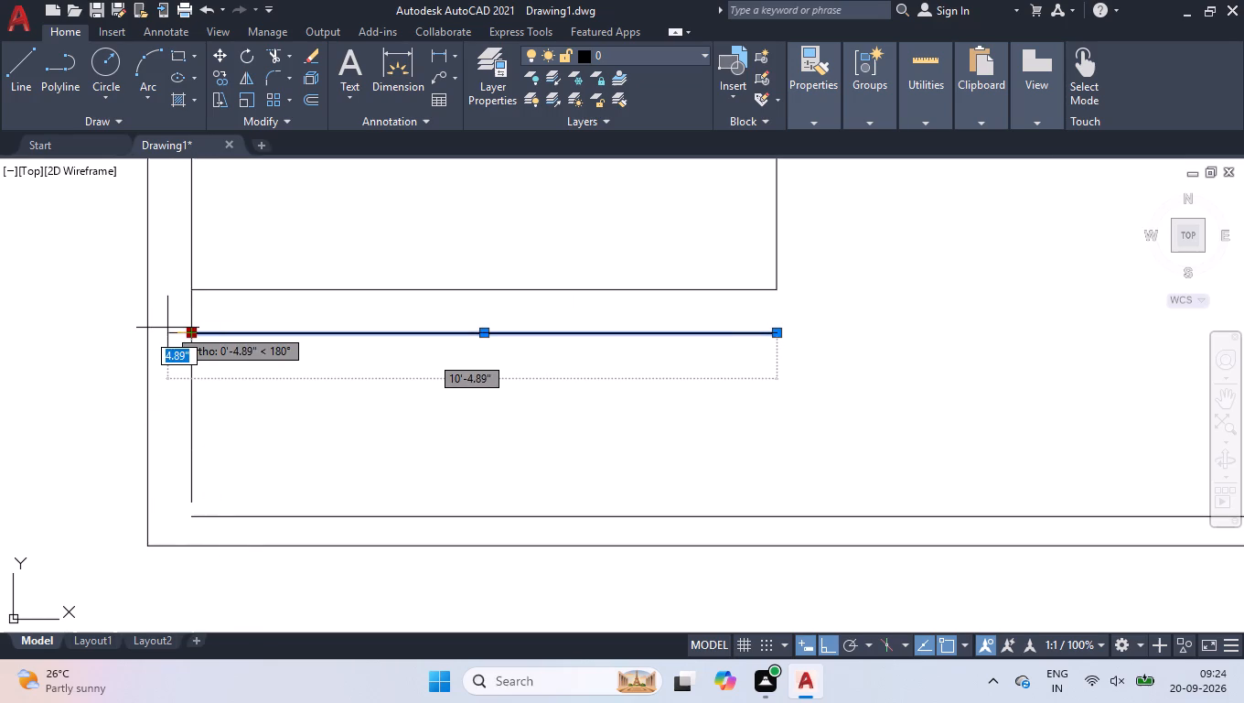
{"action": "type", "text": "4.5"}
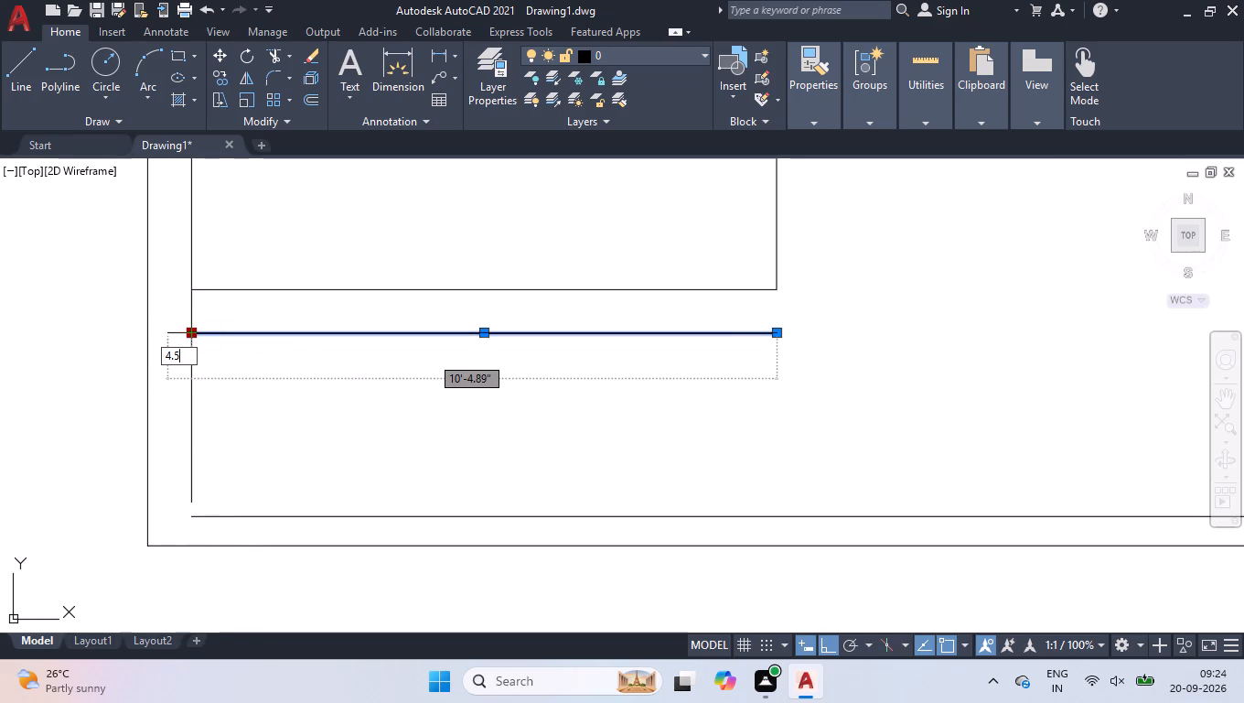
{"action": "key", "text": "Return"}
{"action": "right_click", "coordinate": [295, 409]}
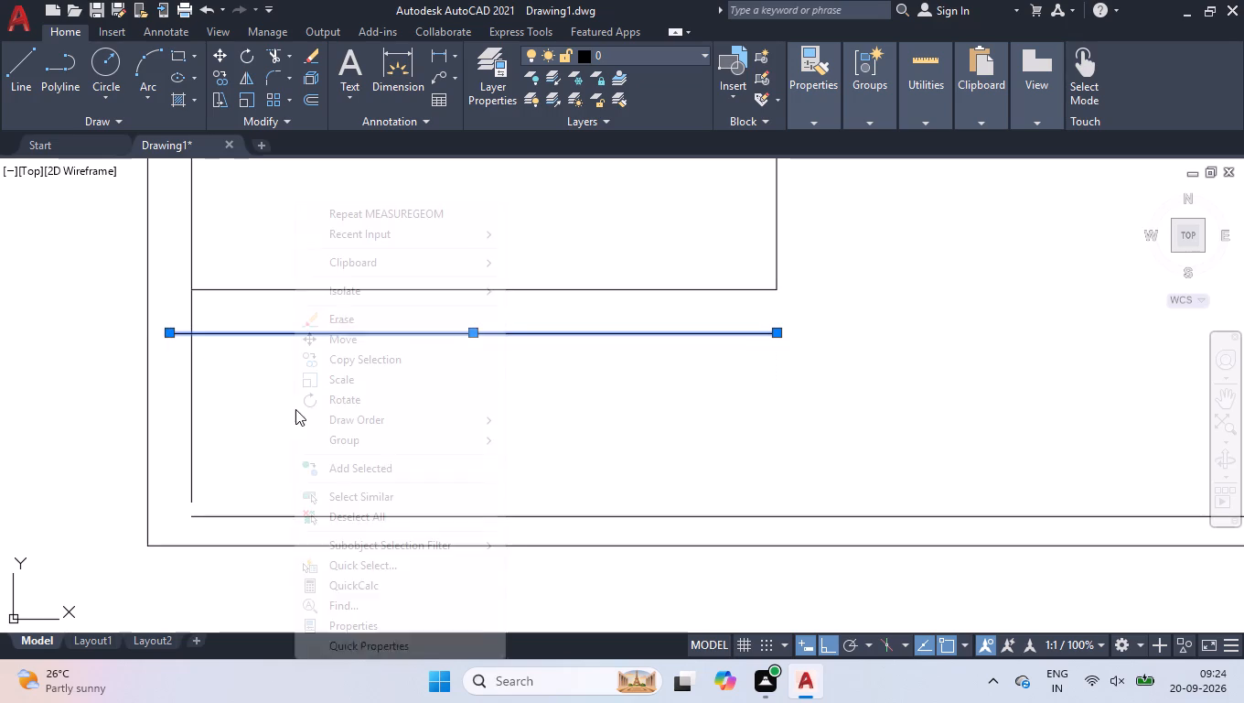
{"action": "left_click", "coordinate": [354, 517]}
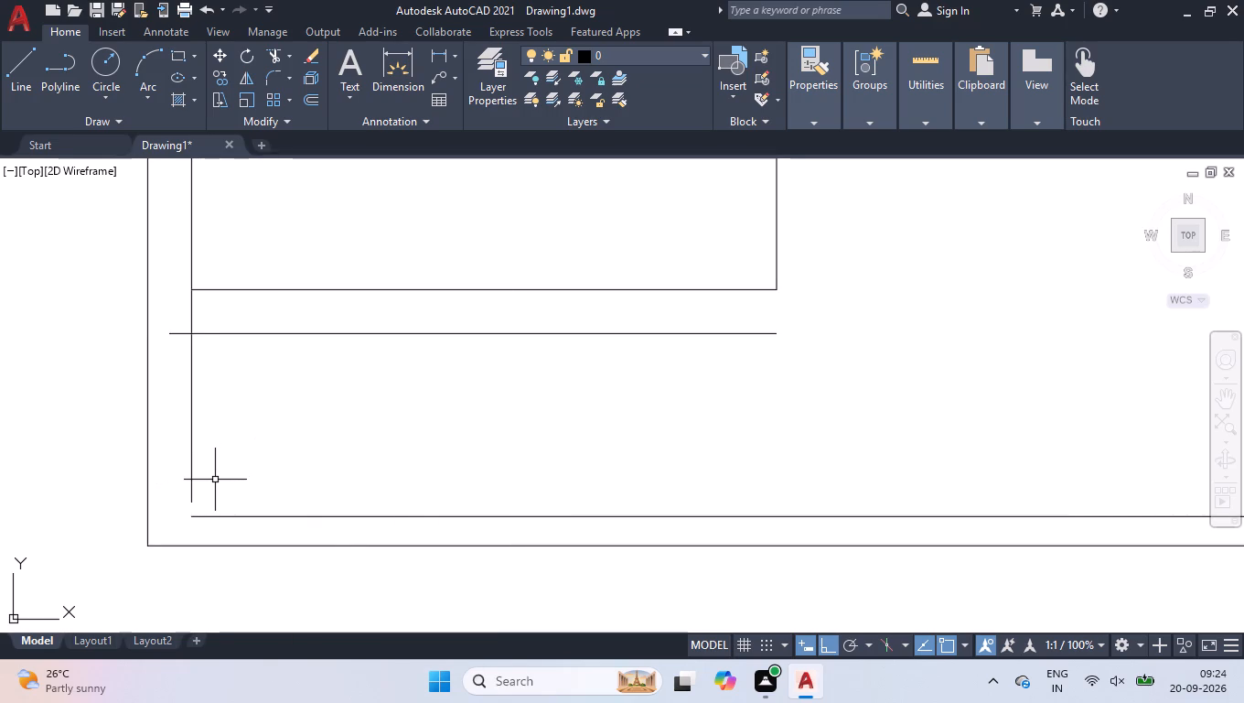
Break the left inner wall line at its intersection with the lower wall face line of the square room.
{"action": "type", "text": "br"}
{"action": "key", "text": "Down"}
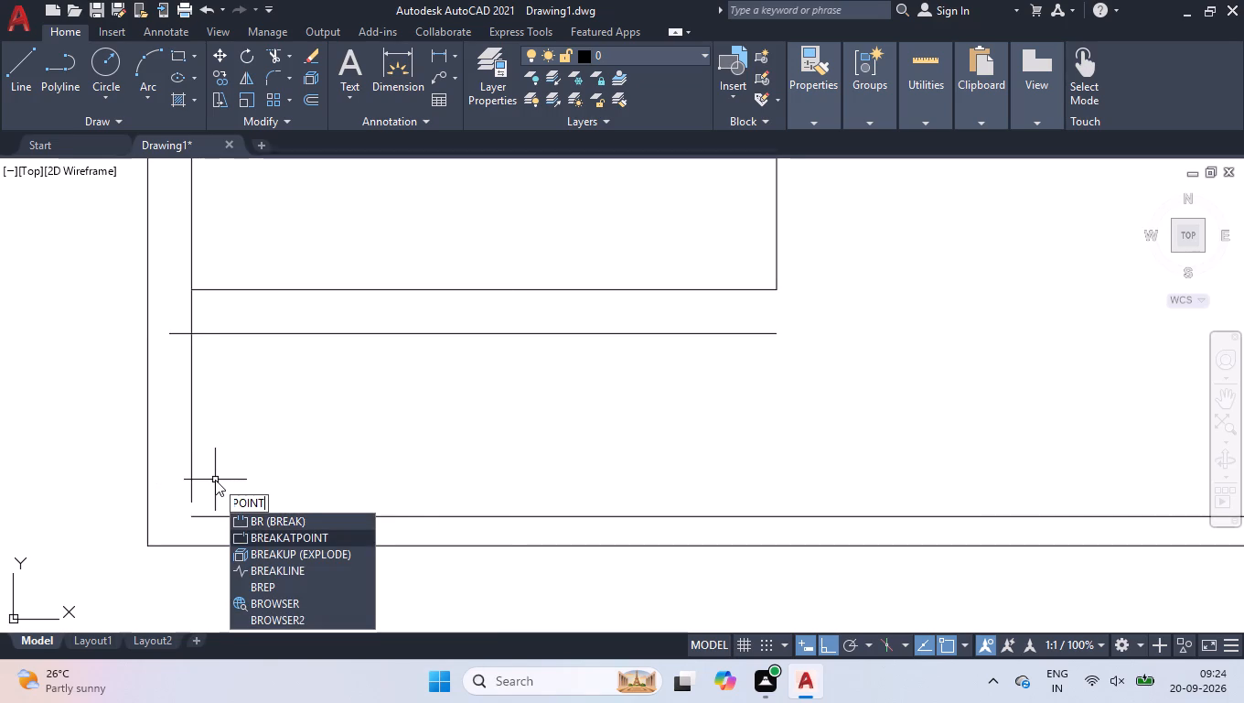
{"action": "key", "text": "Return"}
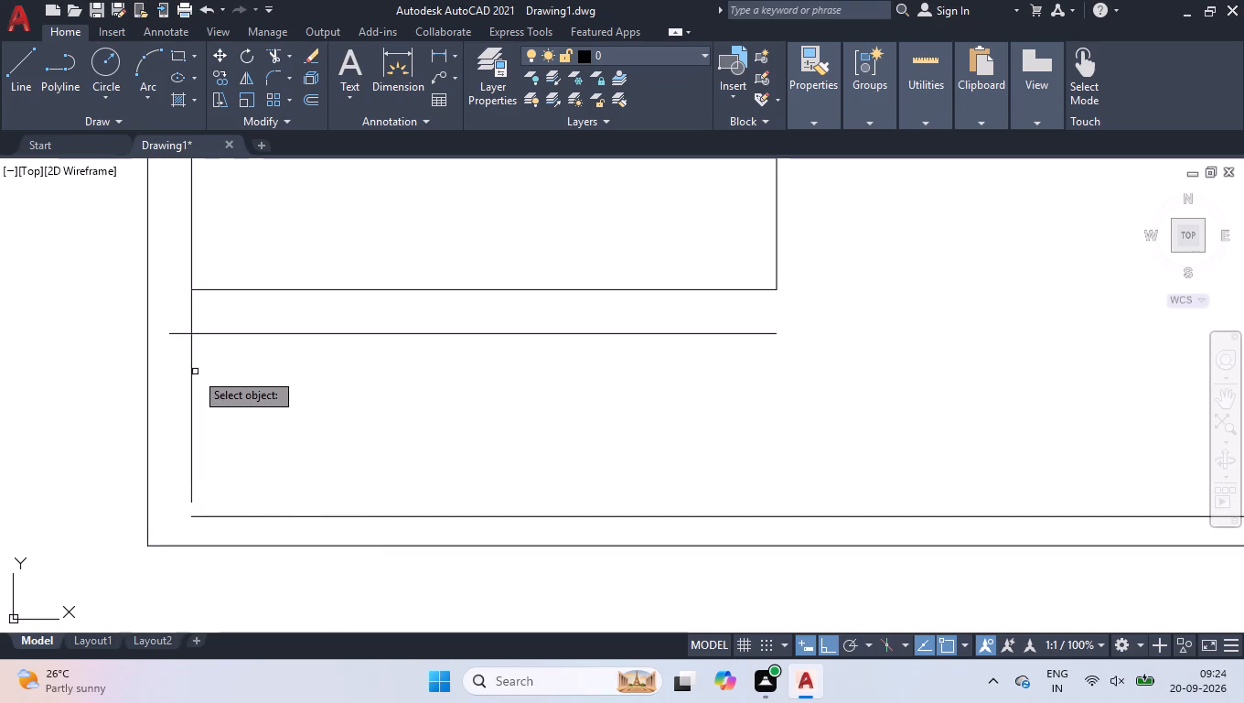
{"action": "left_click", "coordinate": [189, 367]}
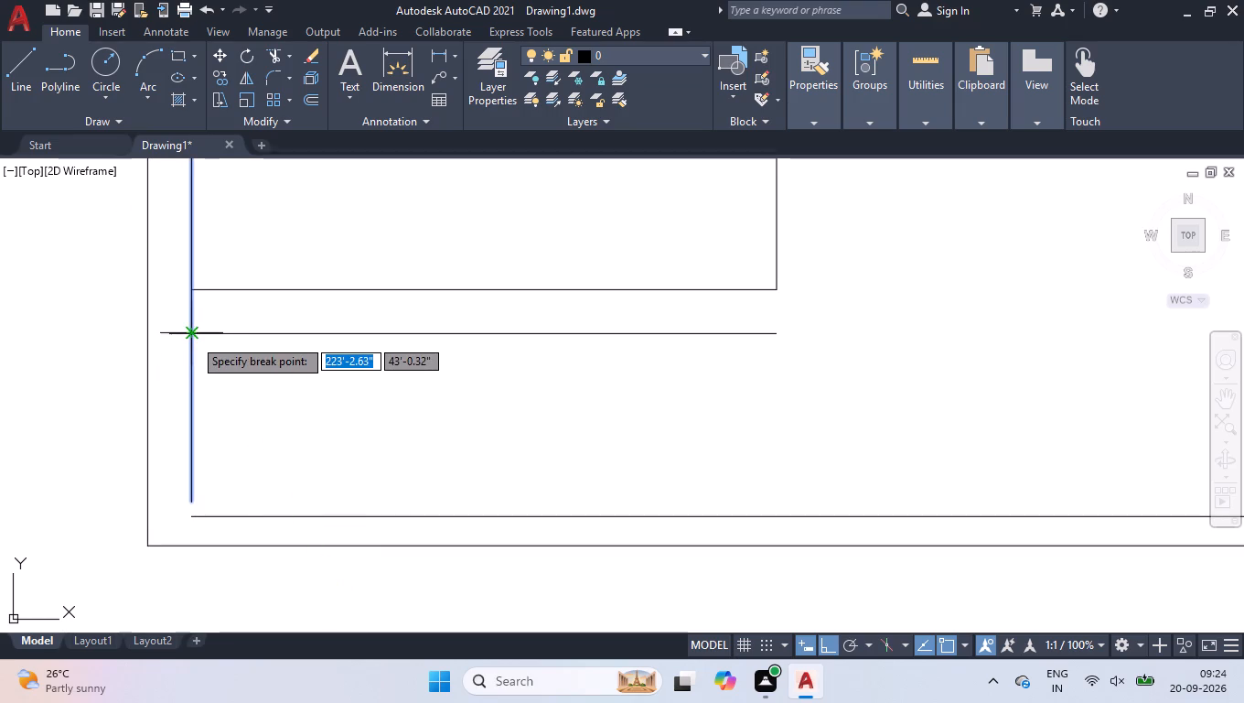
{"action": "left_click", "coordinate": [193, 335]}
Move the separated lower piece of the left inner wall line 4.5" toward the outer wall line.
{"action": "left_click", "coordinate": [201, 380]}
{"action": "left_click", "coordinate": [188, 394]}
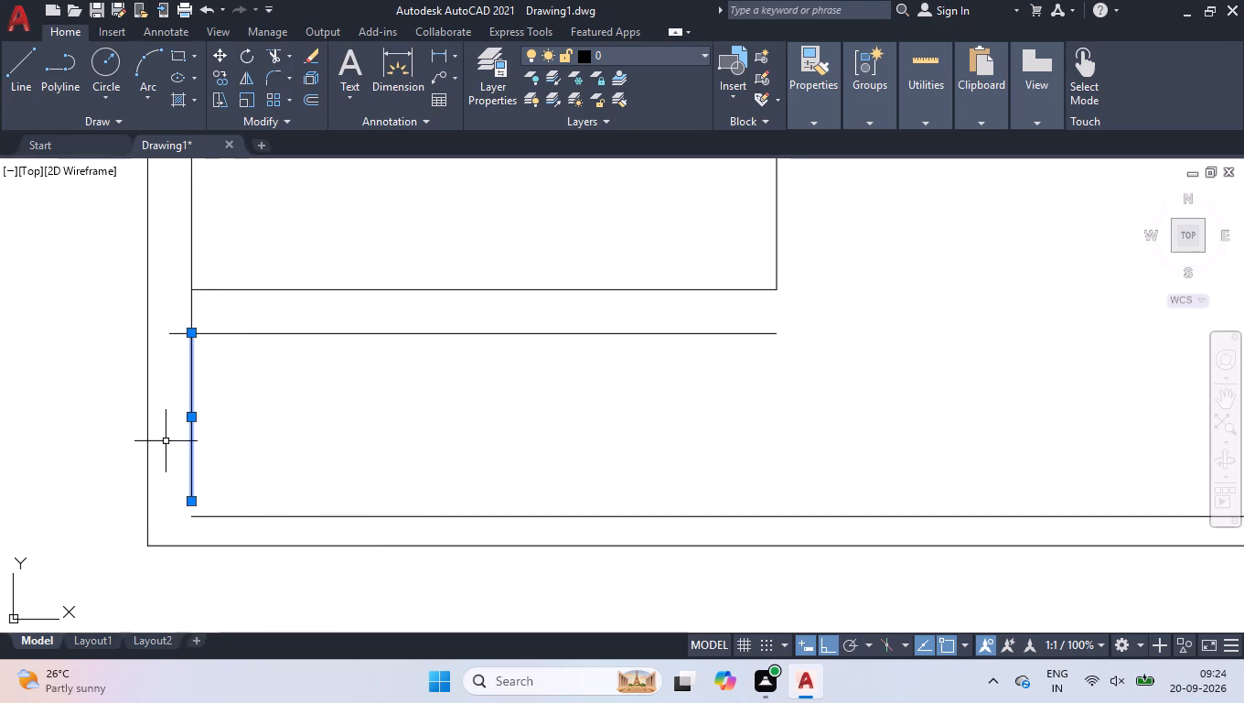
{"action": "left_click", "coordinate": [190, 418]}
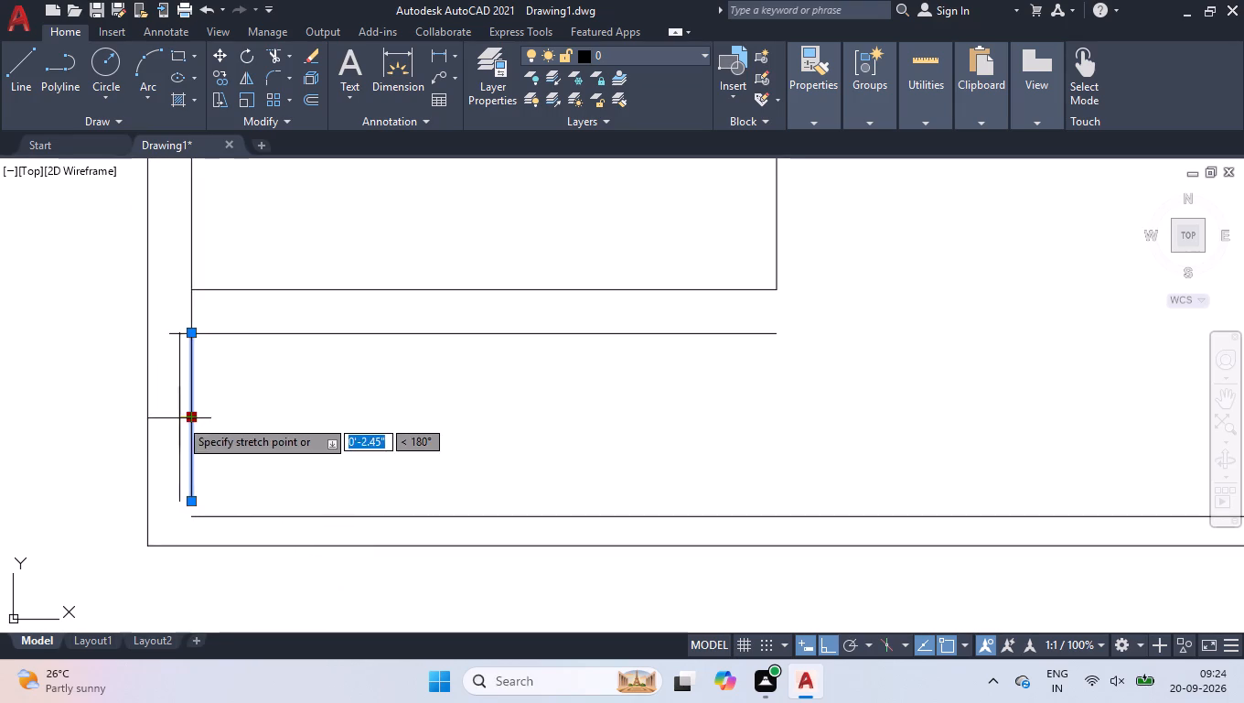
{"action": "type", "text": "4.5"}
{"action": "key", "text": "Return"}
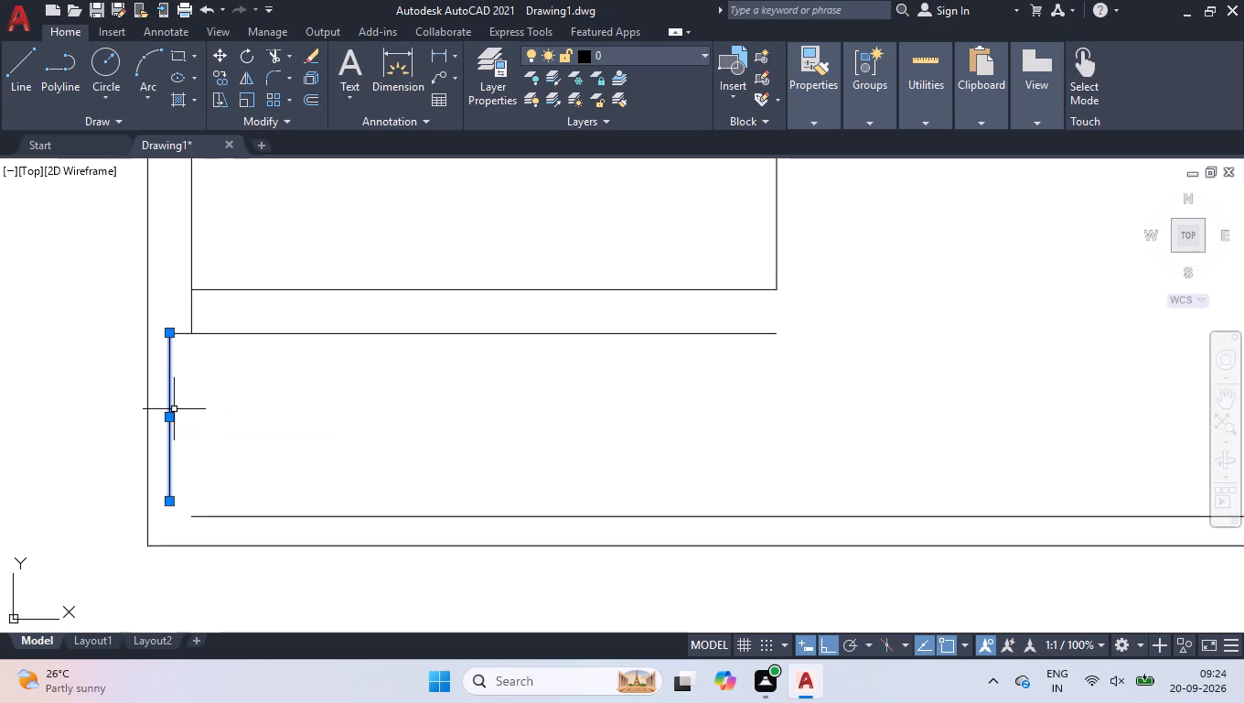
Stretch the left end of the plan's bottom inner wall line 4.5" toward the left outer wall line.
{"action": "left_click", "coordinate": [233, 529]}
{"action": "left_click", "coordinate": [221, 488]}
{"action": "scroll", "coordinate": [175, 534], "scroll_direction": "up", "scroll_amount": 1}
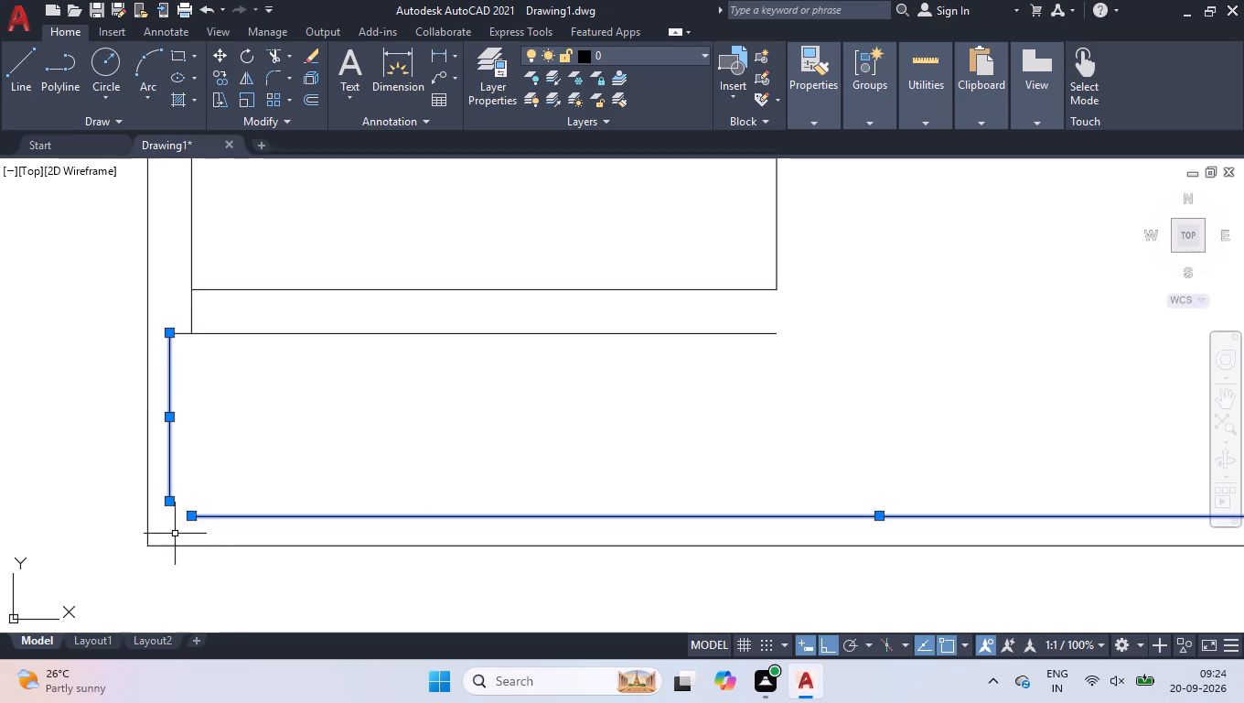
{"action": "left_click", "coordinate": [199, 508]}
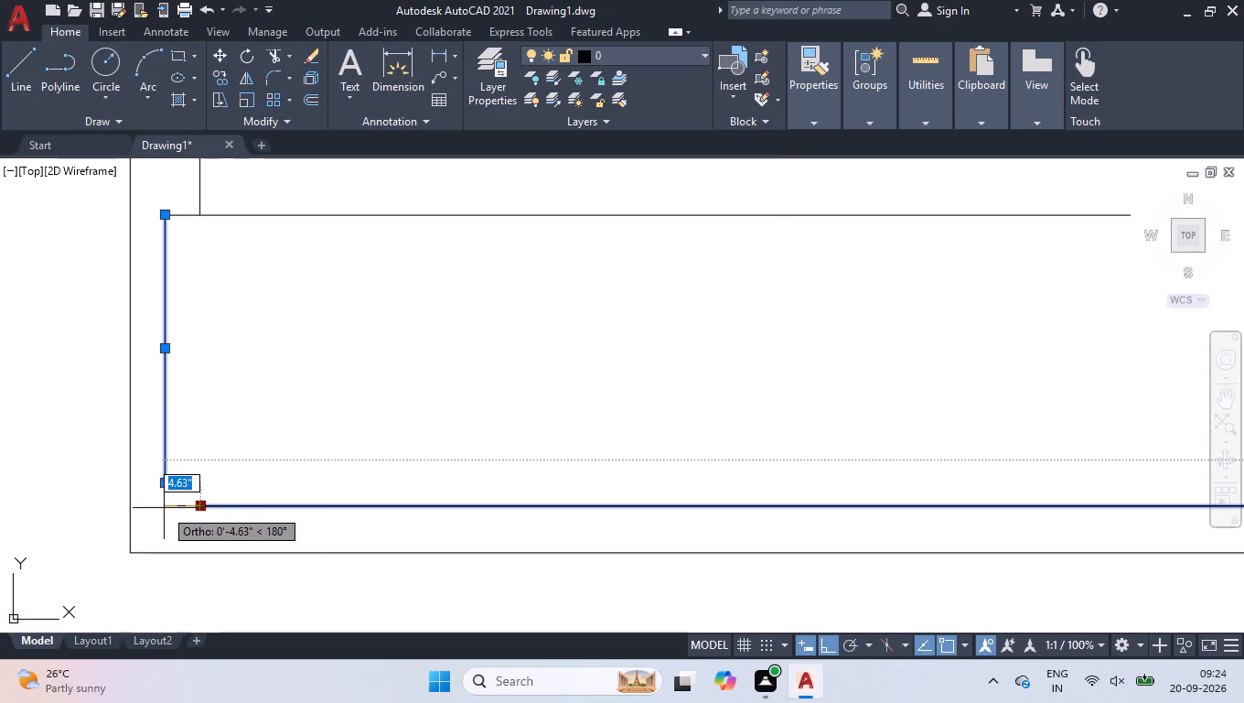
{"action": "type", "text": "4.5"}
{"action": "key", "text": "Return"}
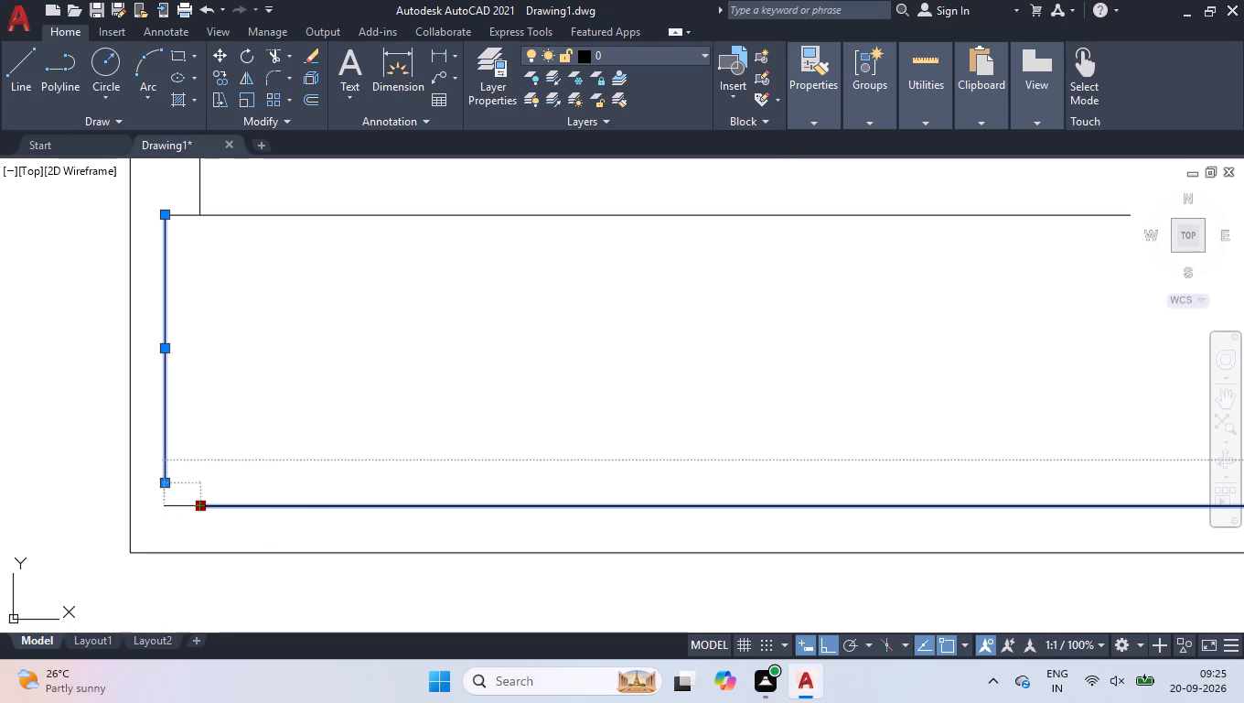
Stretch the lower end of the short left inner wall line down to the bottom inner wall line's end.
{"action": "scroll", "coordinate": [166, 525], "scroll_direction": "up", "scroll_amount": 2}
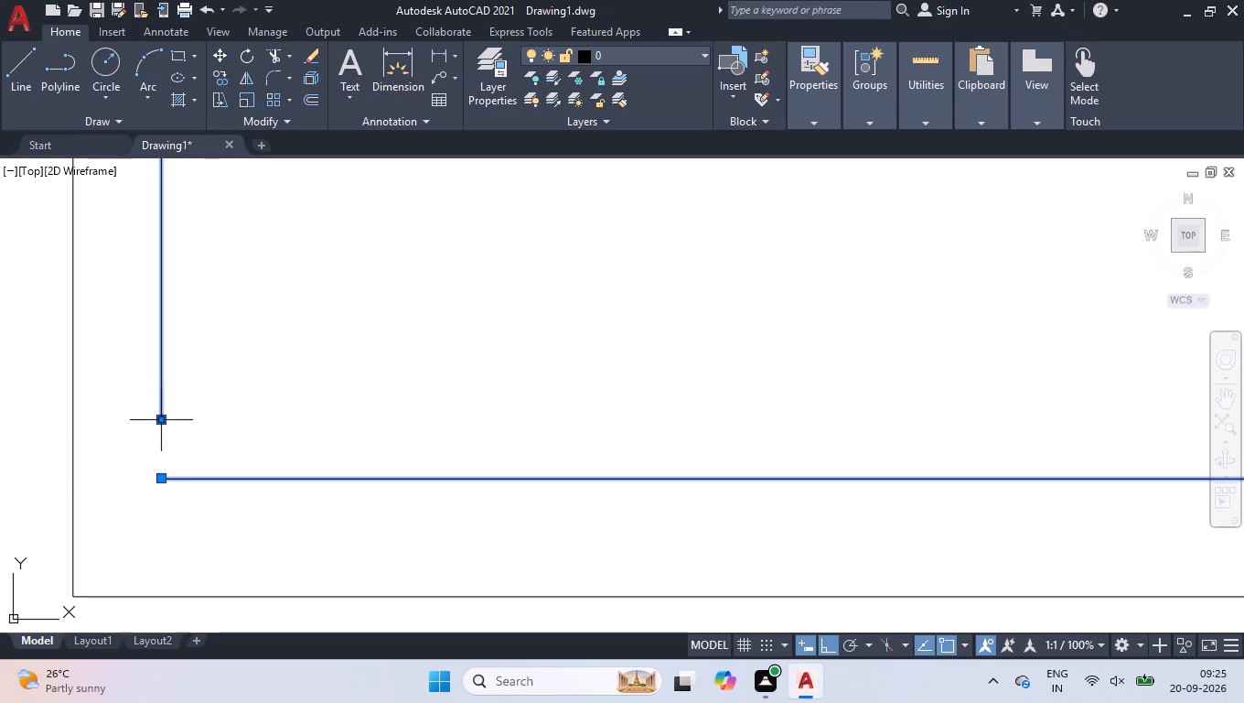
{"action": "left_click", "coordinate": [163, 419]}
{"action": "left_click", "coordinate": [158, 477]}
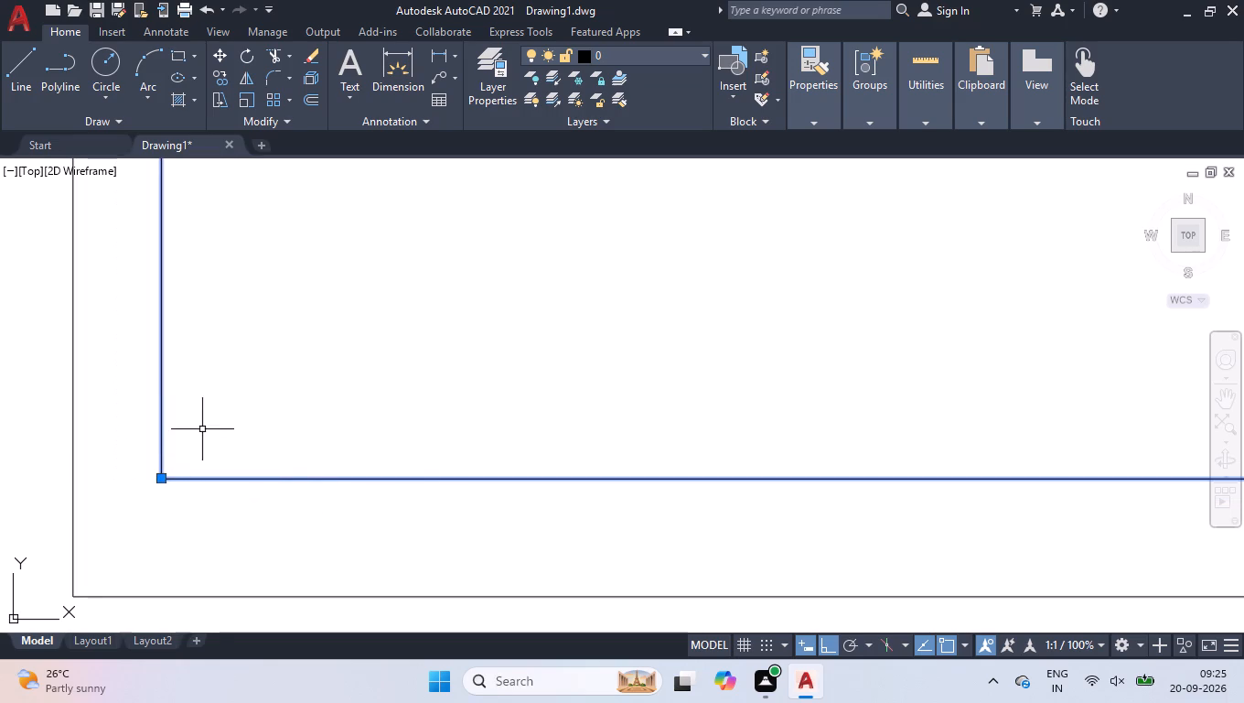
{"action": "right_click", "coordinate": [206, 423]}
{"action": "left_click", "coordinate": [227, 518]}
Measure the left and bottom wall thicknesses around the plan's bottom-left corner.
{"action": "scroll", "coordinate": [183, 487], "scroll_direction": "down", "scroll_amount": 4}
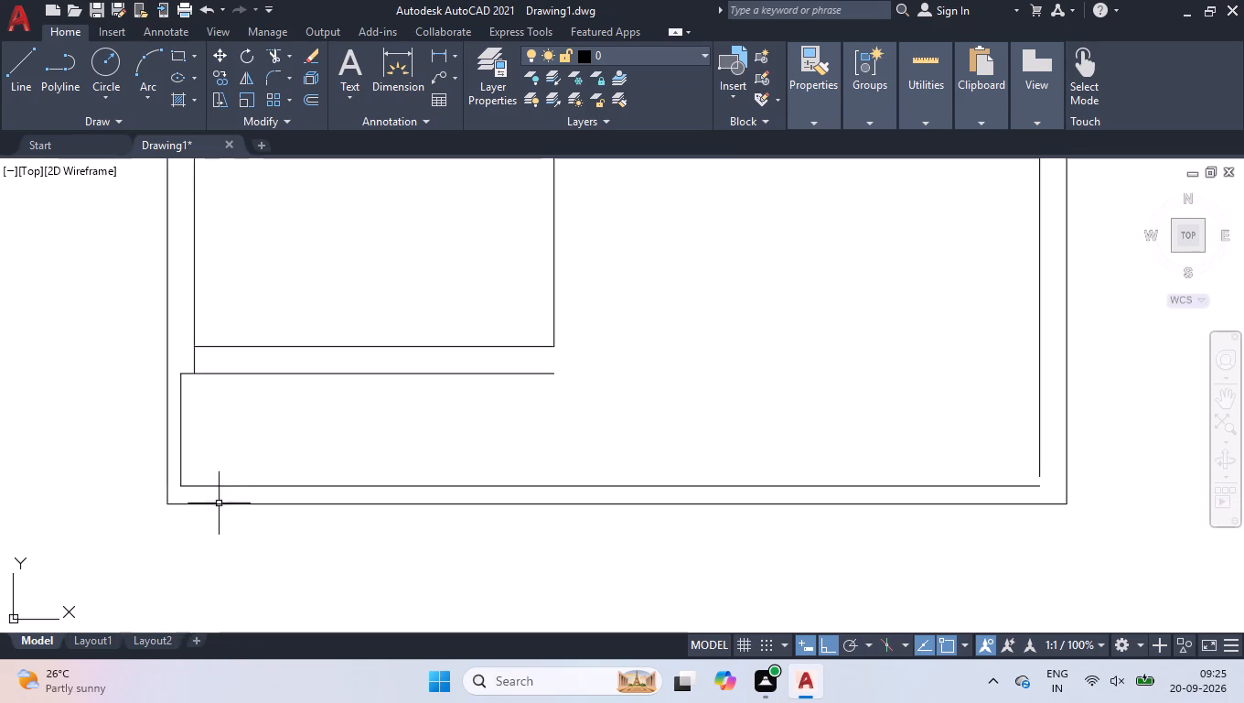
{"action": "scroll", "coordinate": [221, 496], "scroll_direction": "down", "scroll_amount": 1}
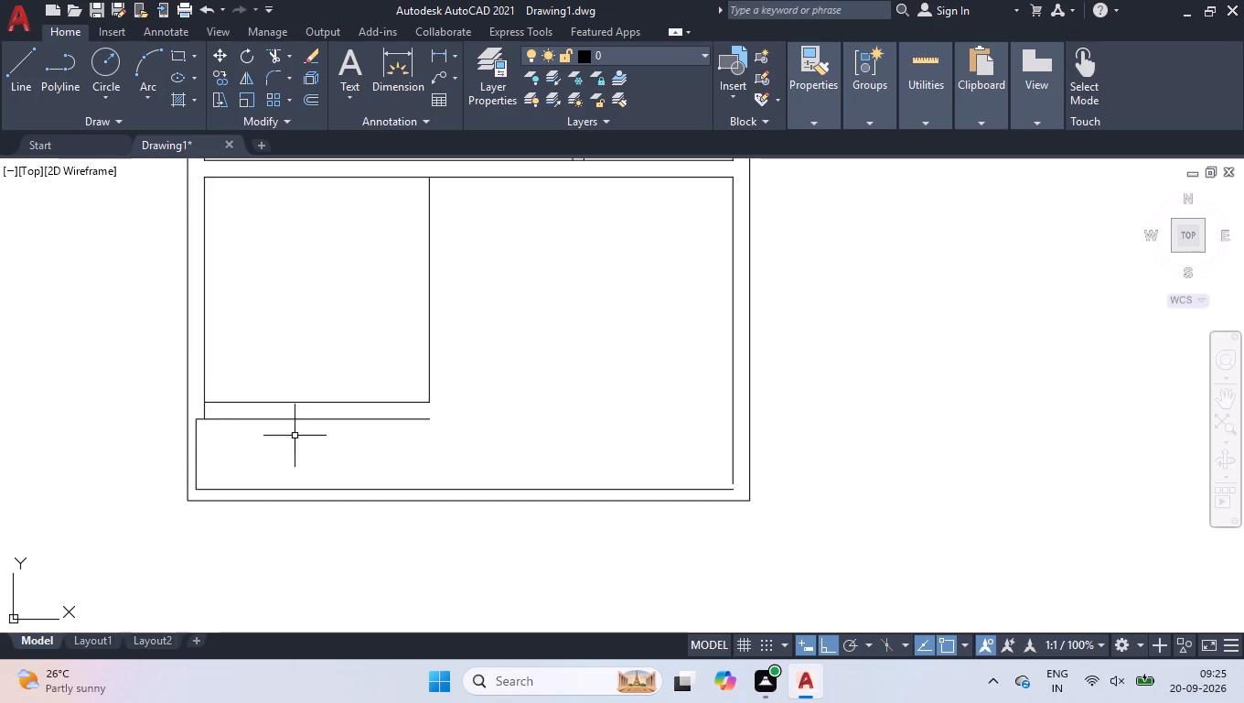
{"action": "scroll", "coordinate": [362, 431], "scroll_direction": "down", "scroll_amount": 1}
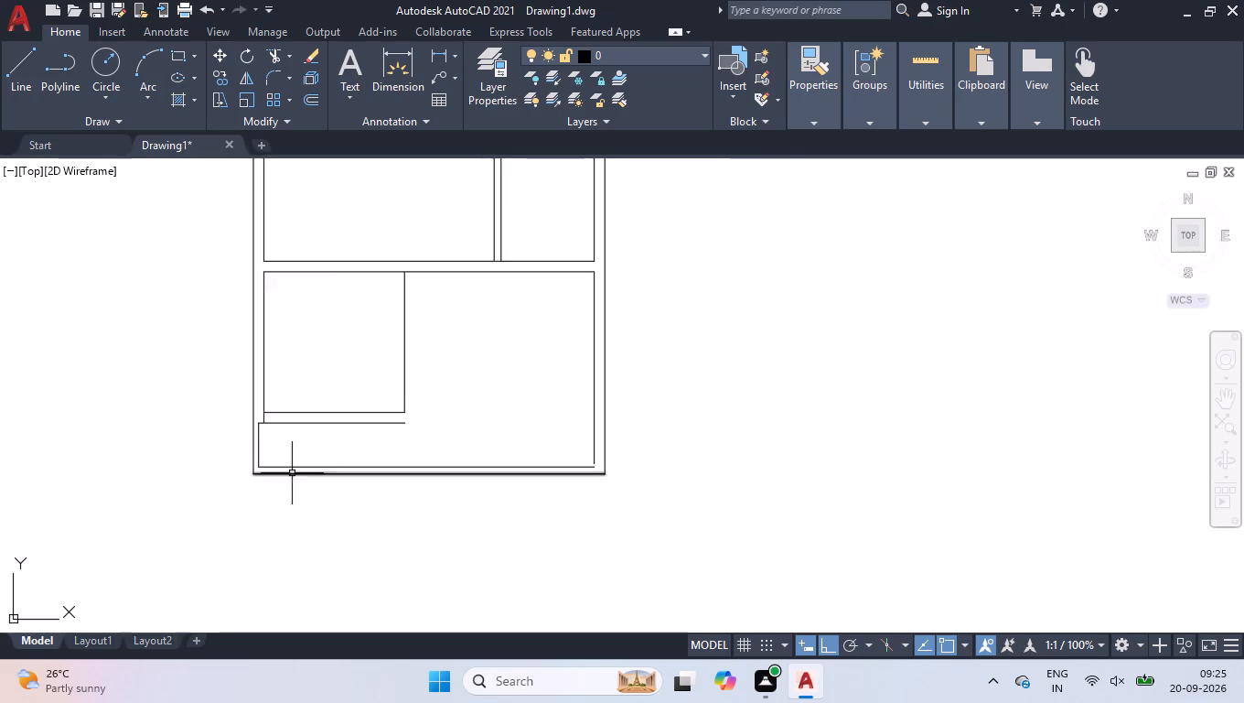
{"action": "scroll", "coordinate": [292, 473], "scroll_direction": "up", "scroll_amount": 1}
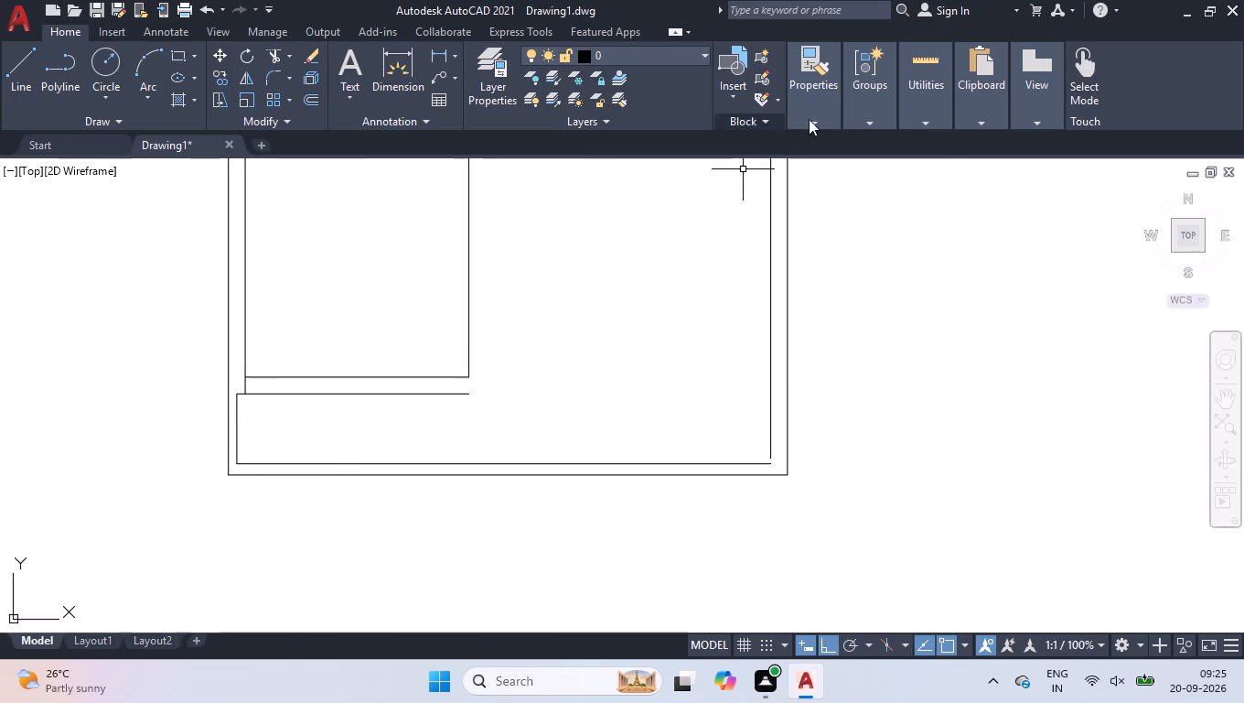
{"action": "left_click", "coordinate": [893, 142]}
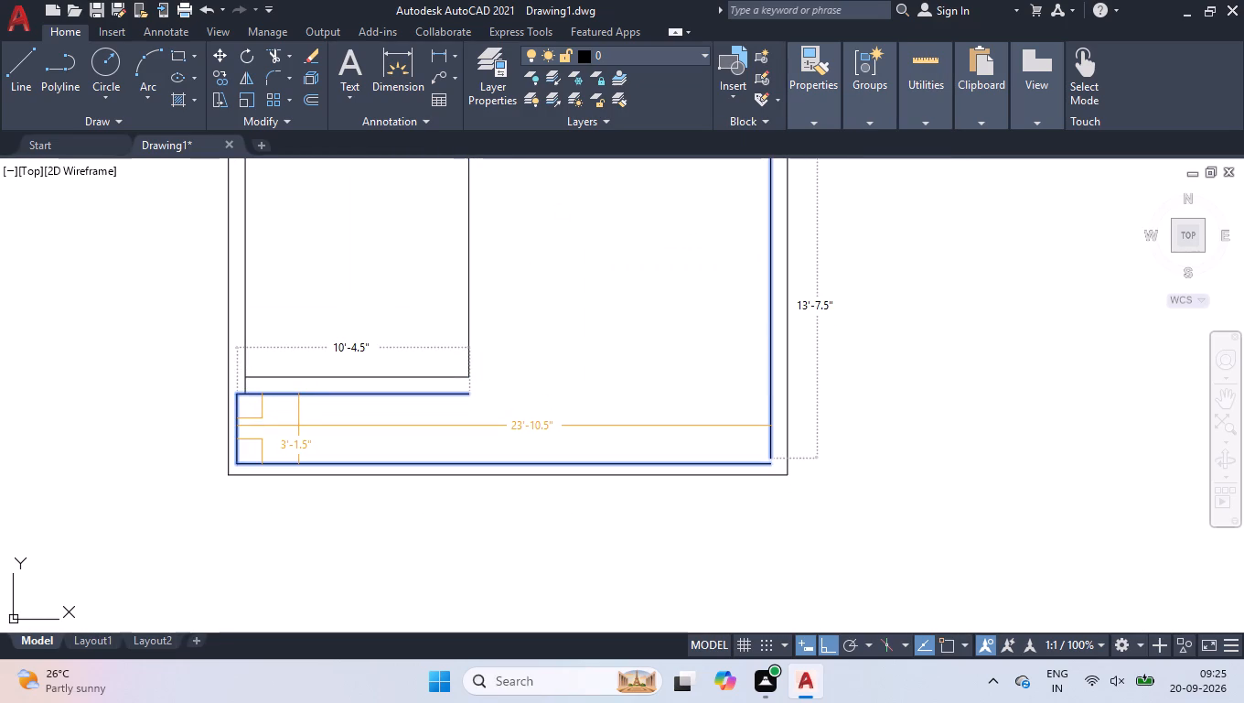
{"action": "scroll", "coordinate": [294, 438], "scroll_direction": "up", "scroll_amount": 2}
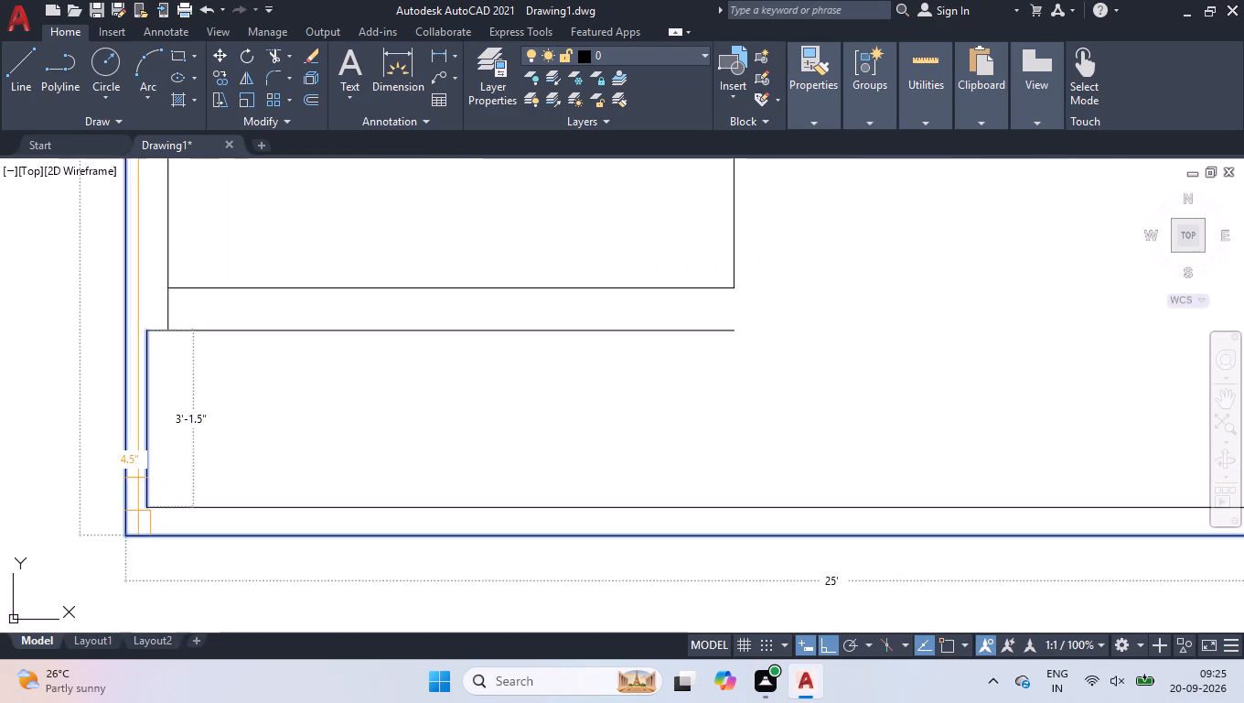
{"action": "key", "text": "Return"}
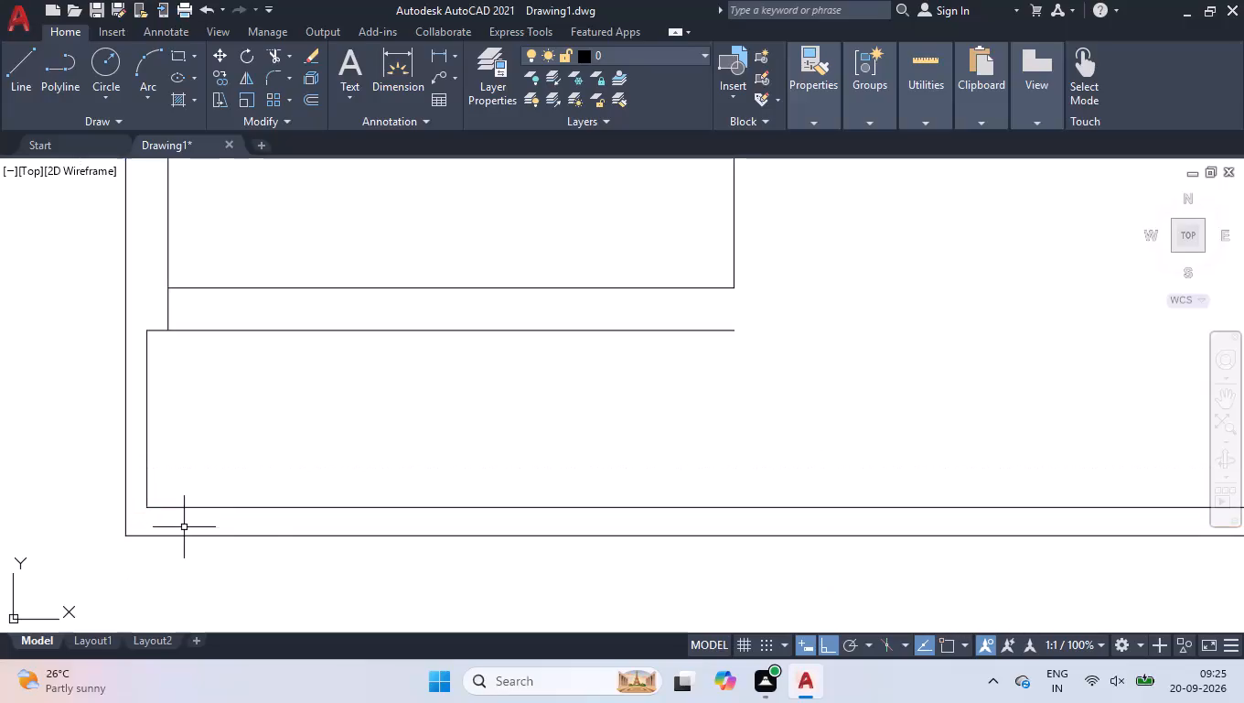
Move the plan's bottom inner wall line 1.5" down toward the outer wall line.
{"action": "left_click", "coordinate": [312, 524]}
{"action": "left_click", "coordinate": [303, 478]}
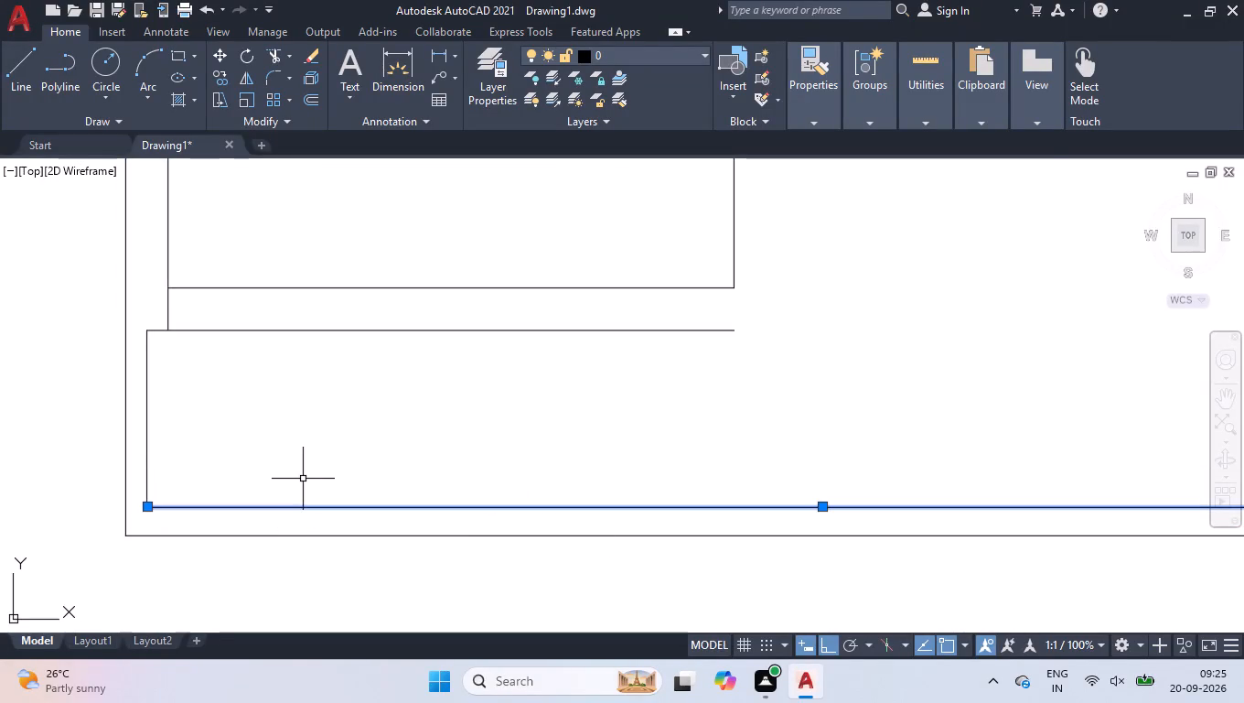
{"action": "scroll", "coordinate": [311, 482], "scroll_direction": "down", "scroll_amount": 1}
{"action": "scroll", "coordinate": [659, 529], "scroll_direction": "up", "scroll_amount": 1}
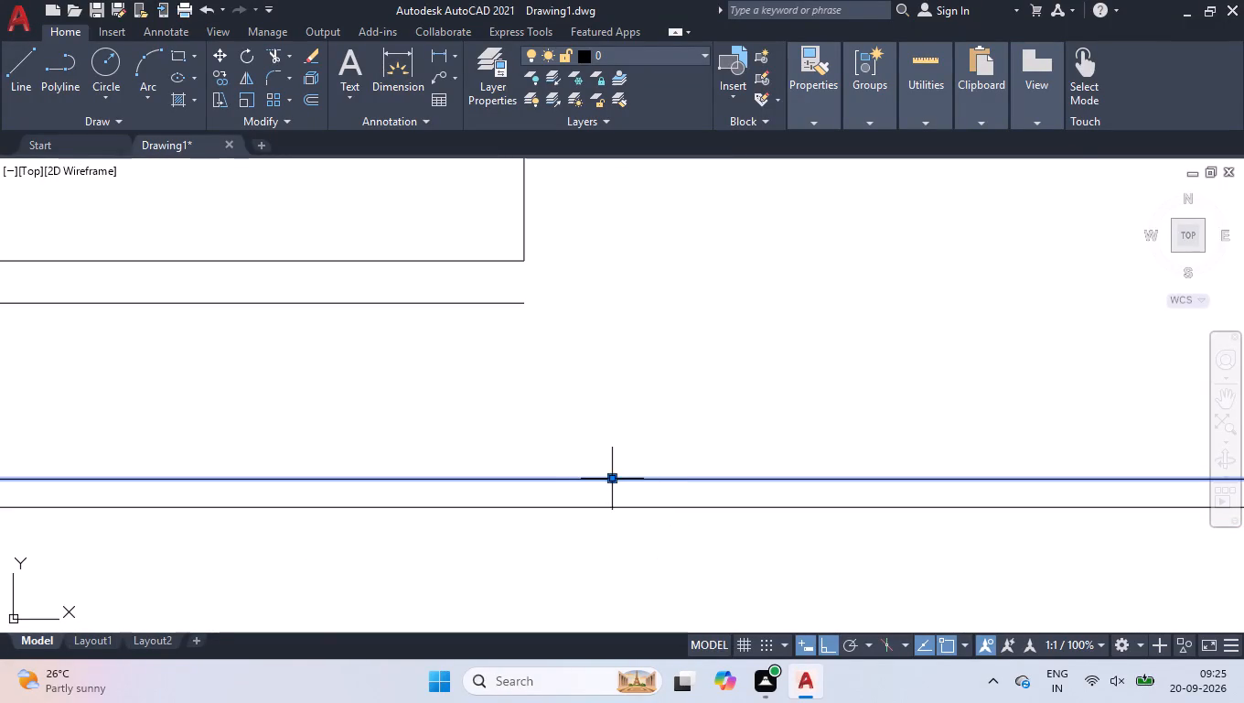
{"action": "scroll", "coordinate": [622, 479], "scroll_direction": "up", "scroll_amount": 2}
{"action": "left_click", "coordinate": [589, 482]}
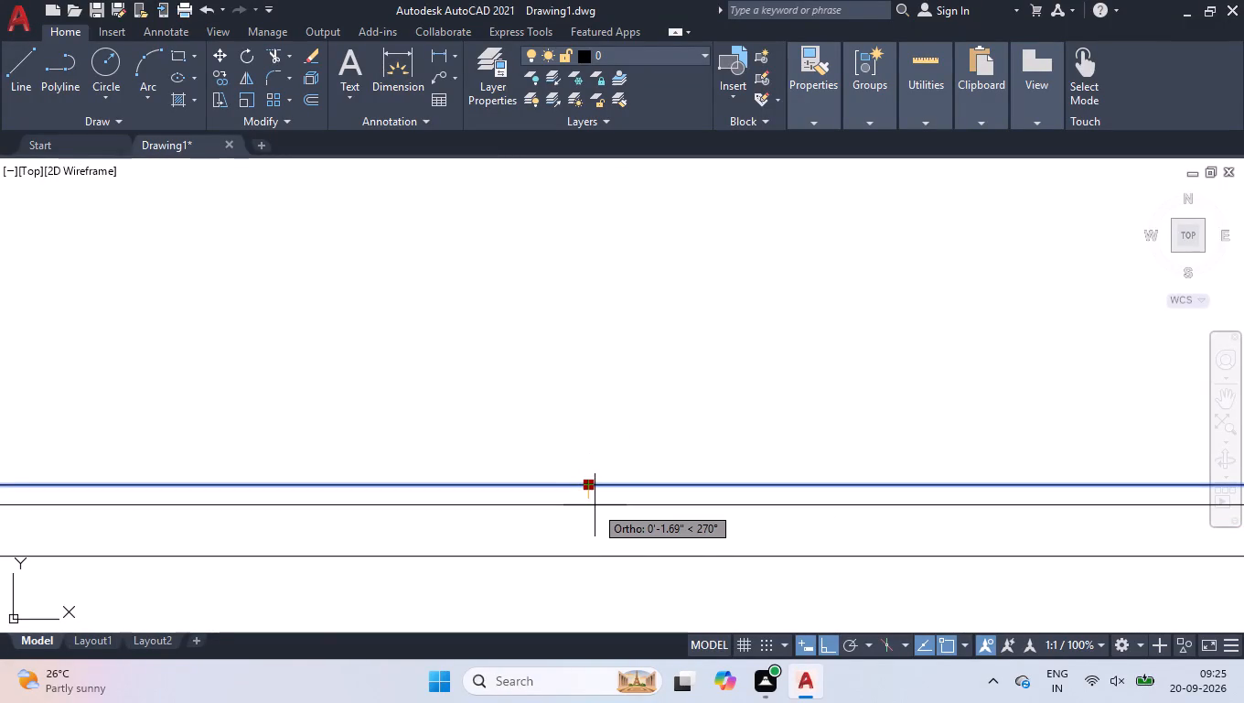
{"action": "type", "text": "1.5"}
{"action": "key", "text": "Return"}
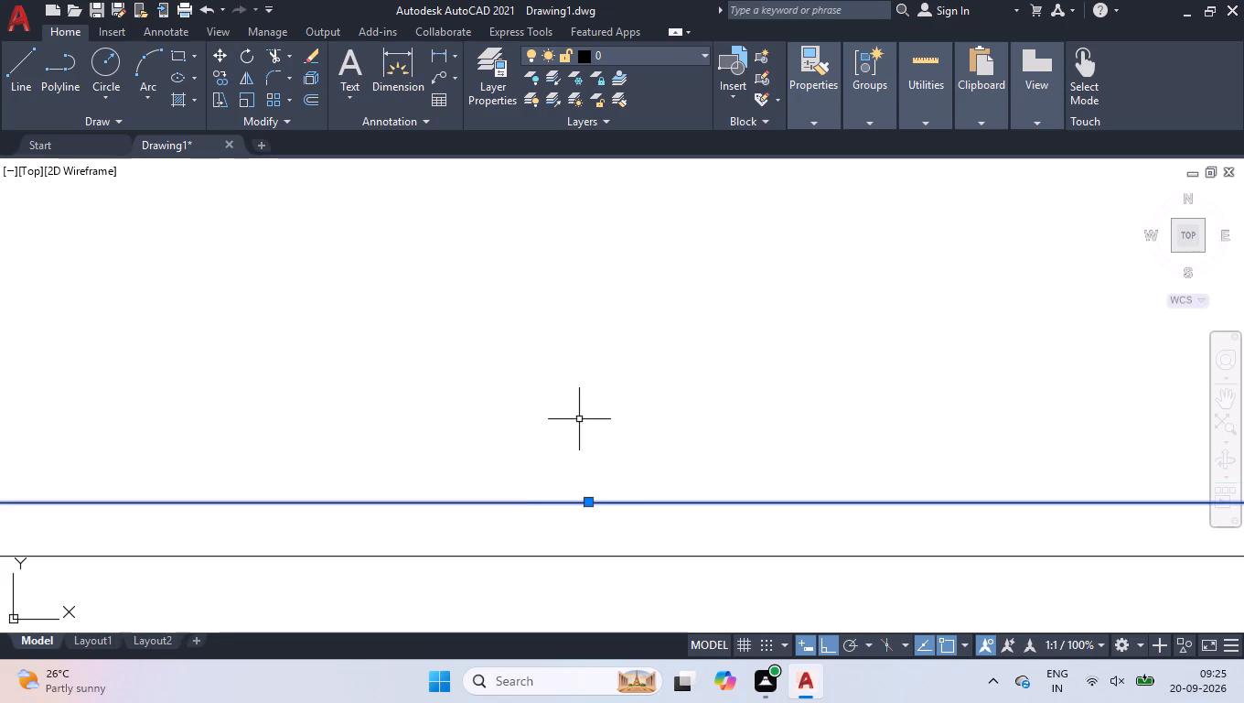
Stretch the lower end of the short left inner wall line down to the left end of the bottom inner wall line and clear the selection.
{"action": "scroll", "coordinate": [557, 364], "scroll_direction": "down", "scroll_amount": 3}
{"action": "scroll", "coordinate": [149, 366], "scroll_direction": "up", "scroll_amount": 3}
{"action": "left_click", "coordinate": [181, 456]}
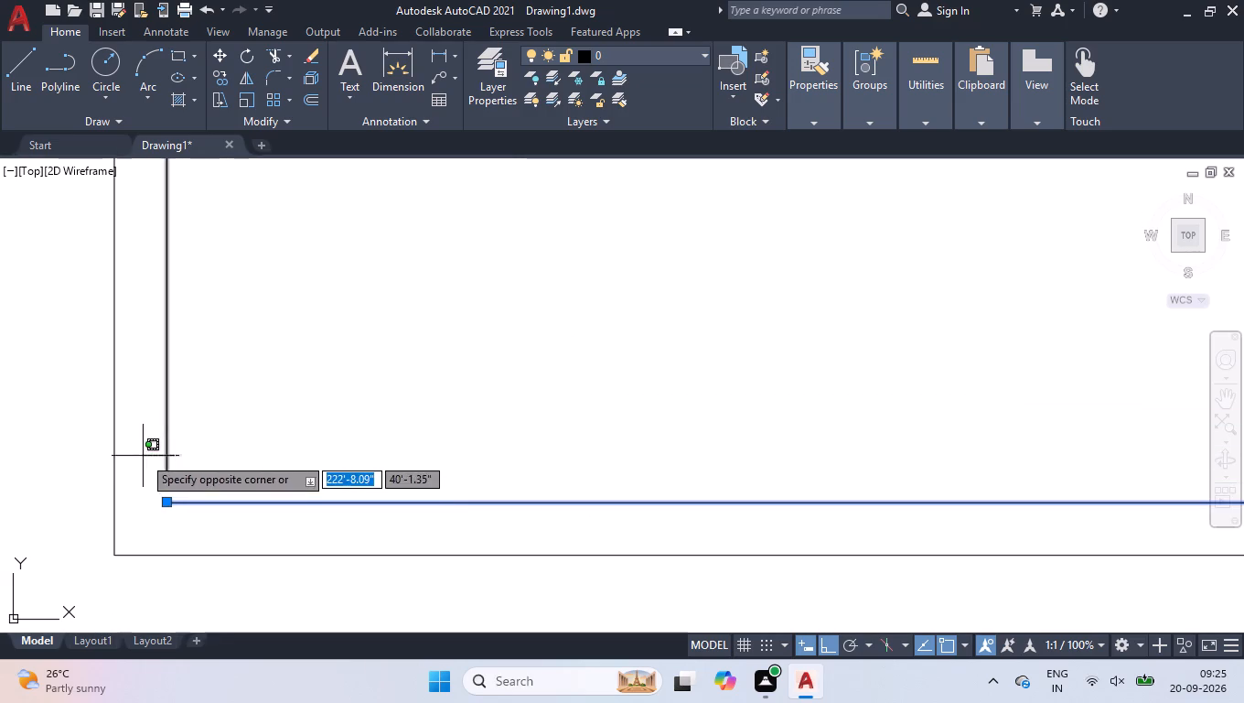
{"action": "left_click", "coordinate": [147, 456]}
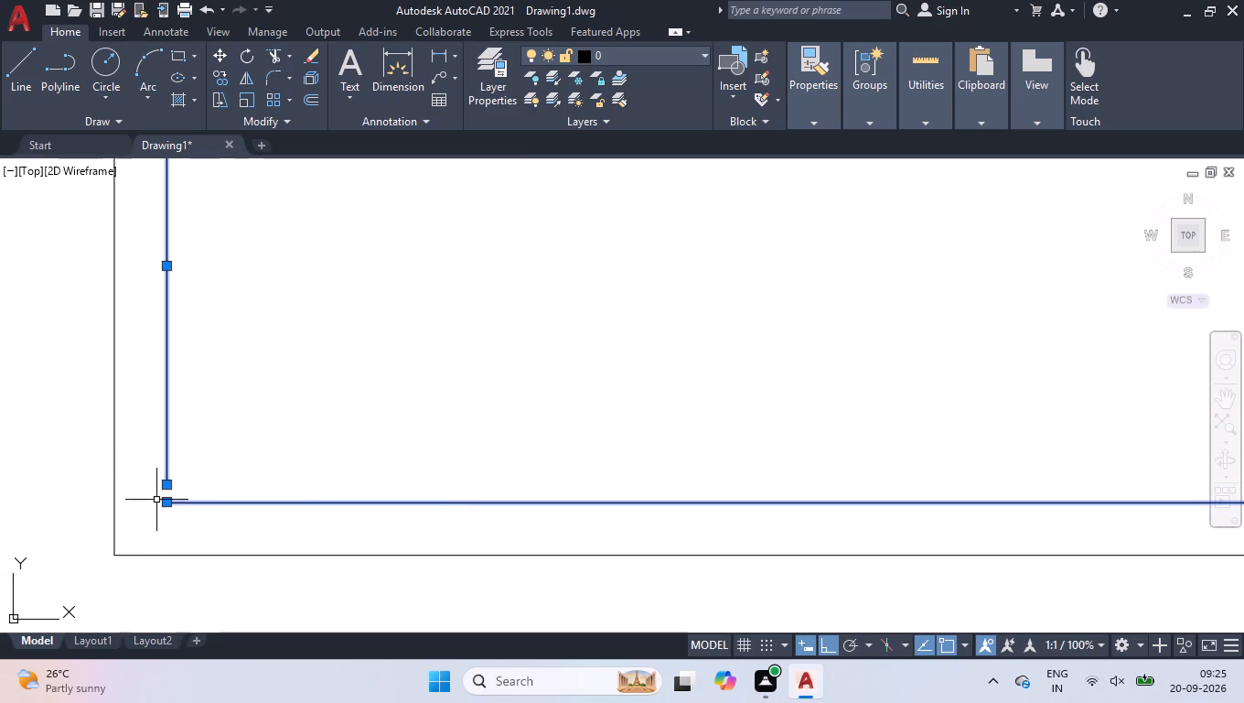
{"action": "scroll", "coordinate": [145, 495], "scroll_direction": "up", "scroll_amount": 4}
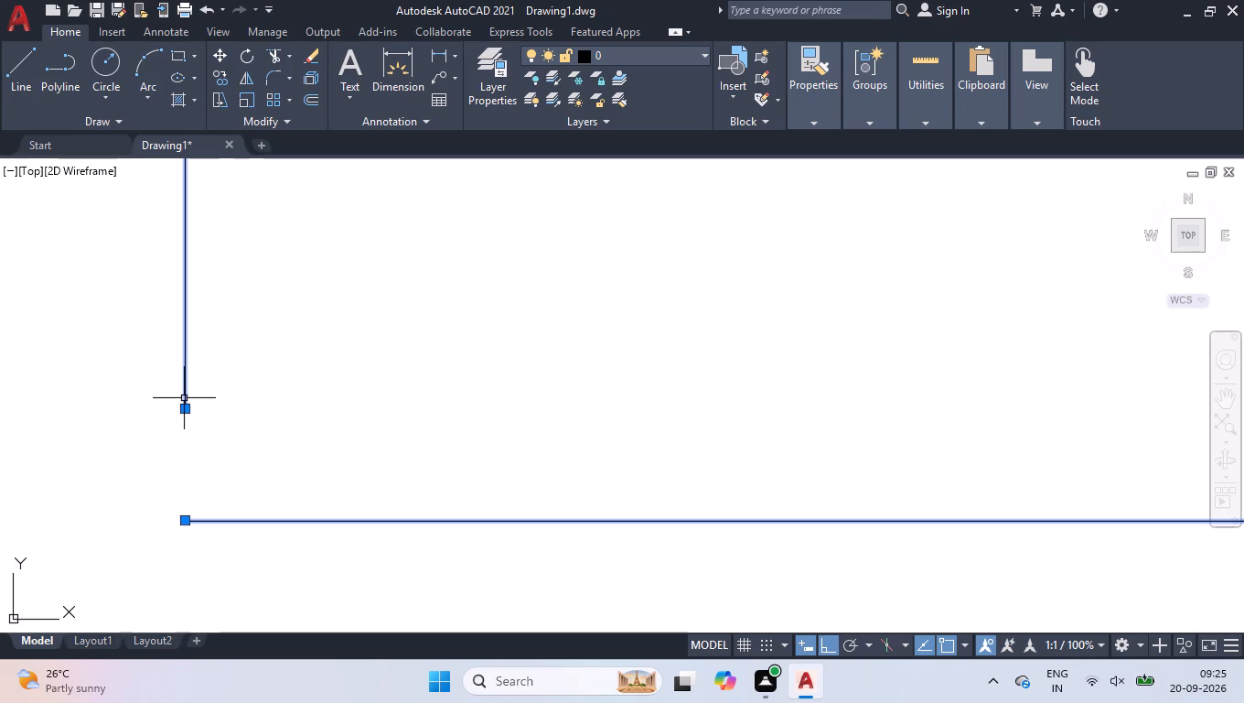
{"action": "left_click_drag", "start_coordinate": [179, 410], "coordinate": [170, 422]}
{"action": "left_click", "coordinate": [157, 532]}
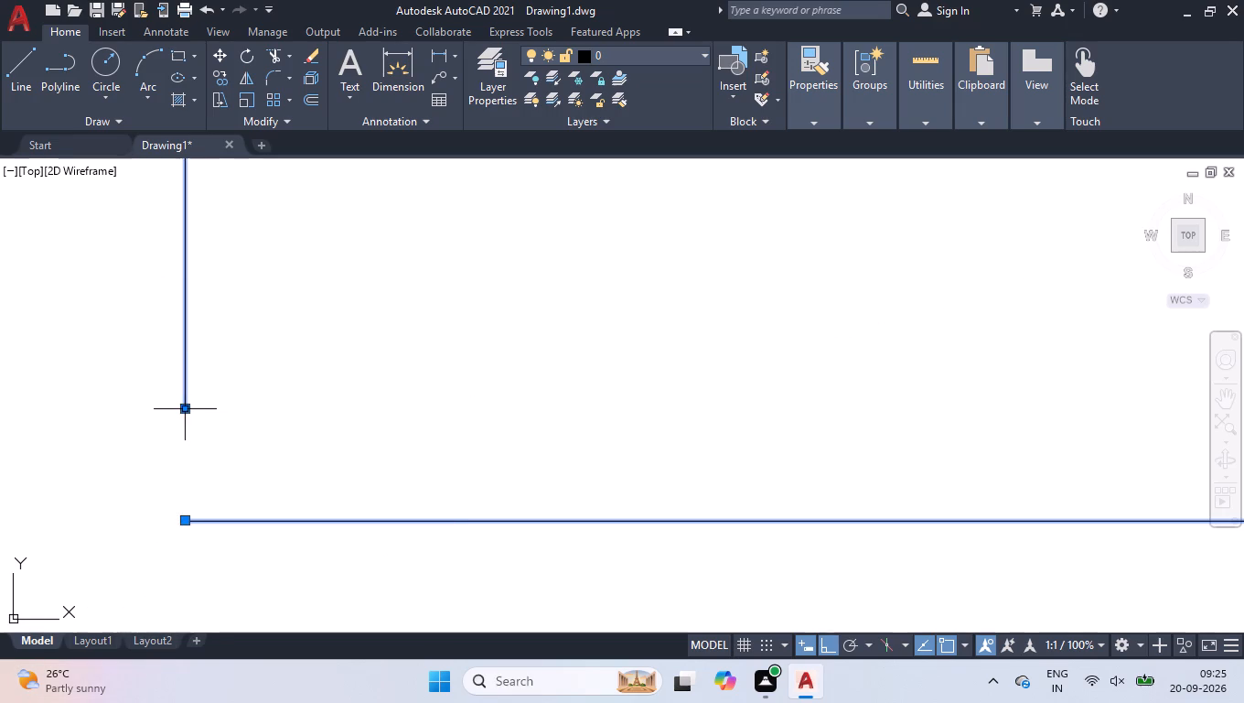
{"action": "left_click", "coordinate": [183, 406]}
{"action": "left_click", "coordinate": [184, 517]}
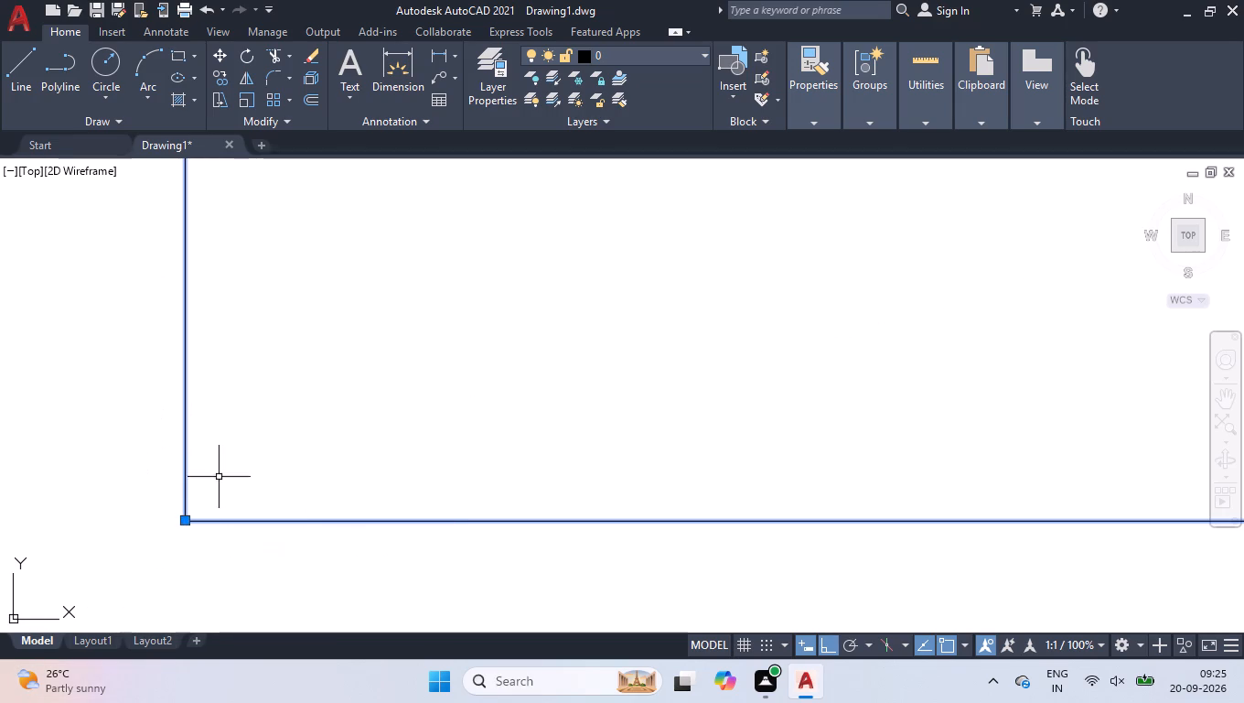
{"action": "right_click", "coordinate": [219, 476]}
{"action": "left_click", "coordinate": [290, 330]}
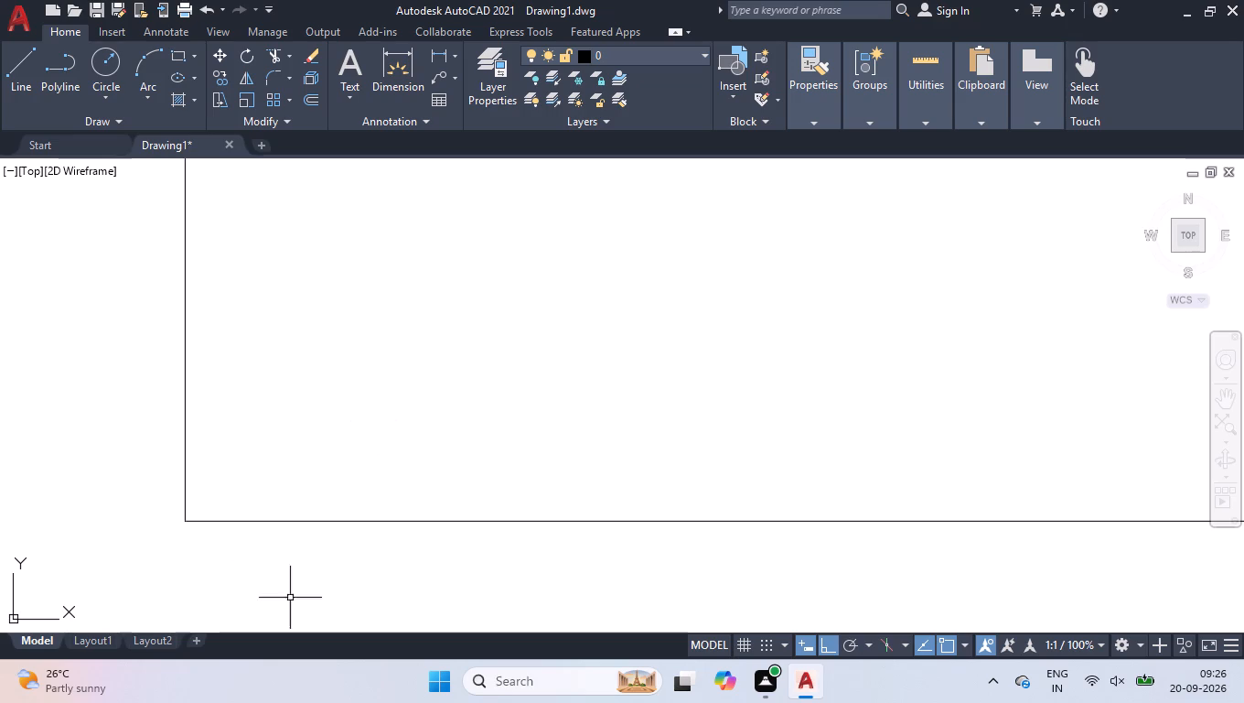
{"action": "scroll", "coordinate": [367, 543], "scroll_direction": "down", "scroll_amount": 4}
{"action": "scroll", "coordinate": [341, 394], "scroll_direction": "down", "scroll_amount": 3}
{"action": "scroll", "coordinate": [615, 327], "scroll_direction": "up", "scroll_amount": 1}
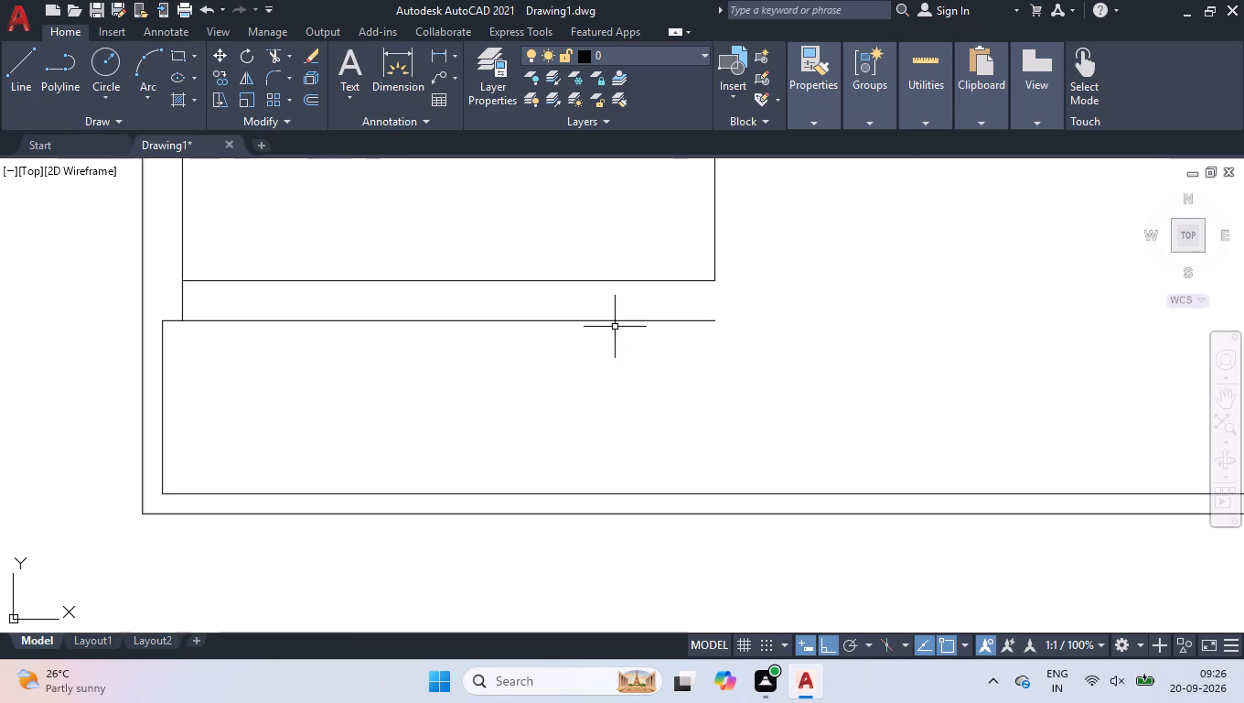
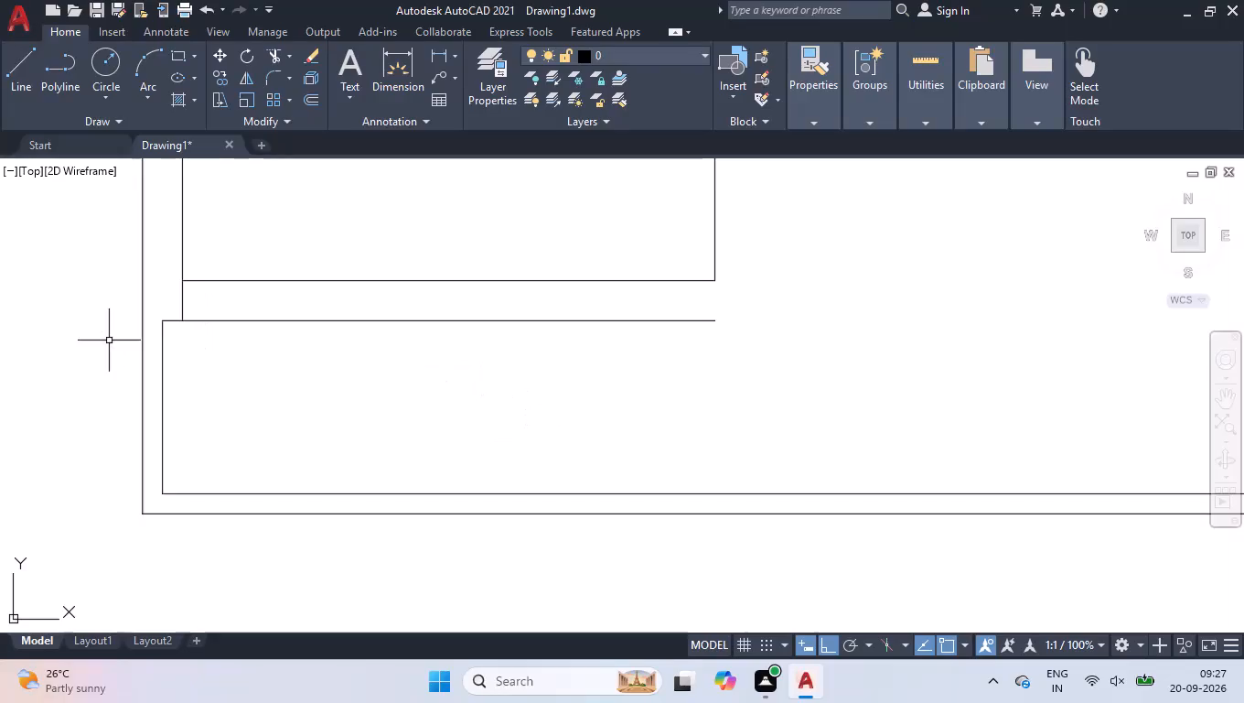
Offset the short left inner wall line of the bottom area 5' to the right, into the room.
{"action": "type", "text": "off"}
{"action": "key", "text": "Return"}
{"action": "type", "text": "5'"}
{"action": "key", "text": "Return"}
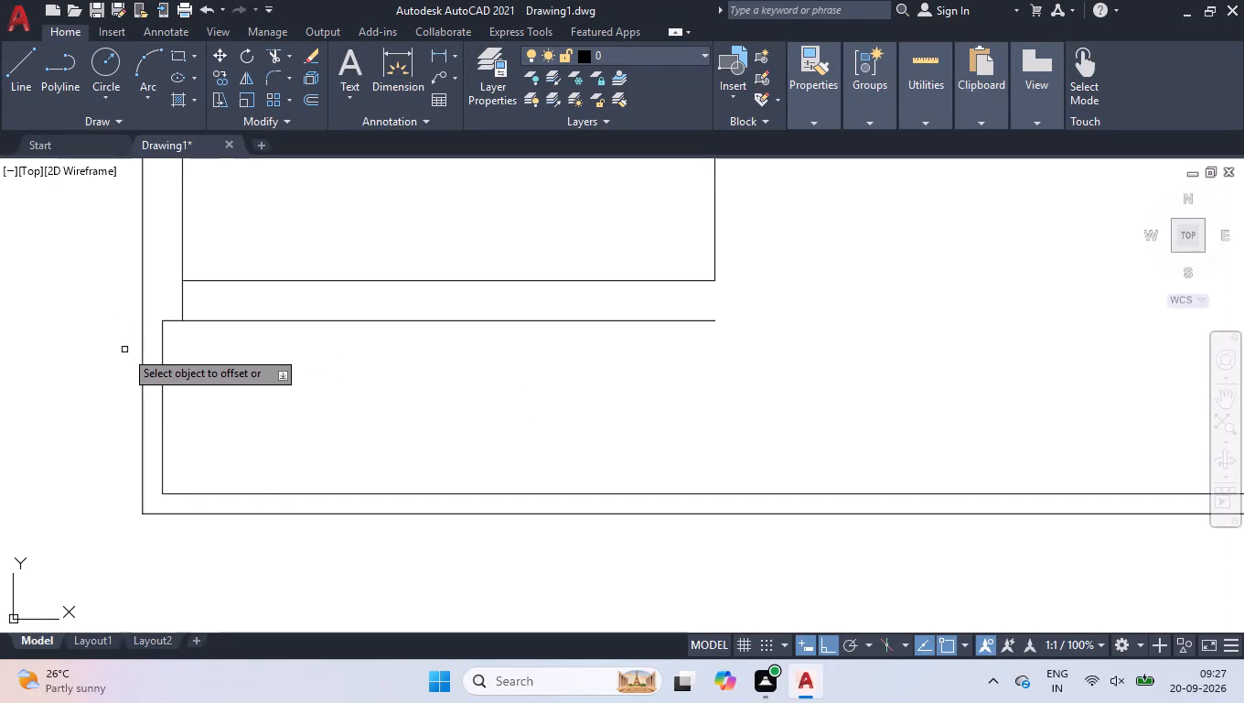
{"action": "left_click", "coordinate": [161, 373]}
{"action": "left_click", "coordinate": [558, 370]}
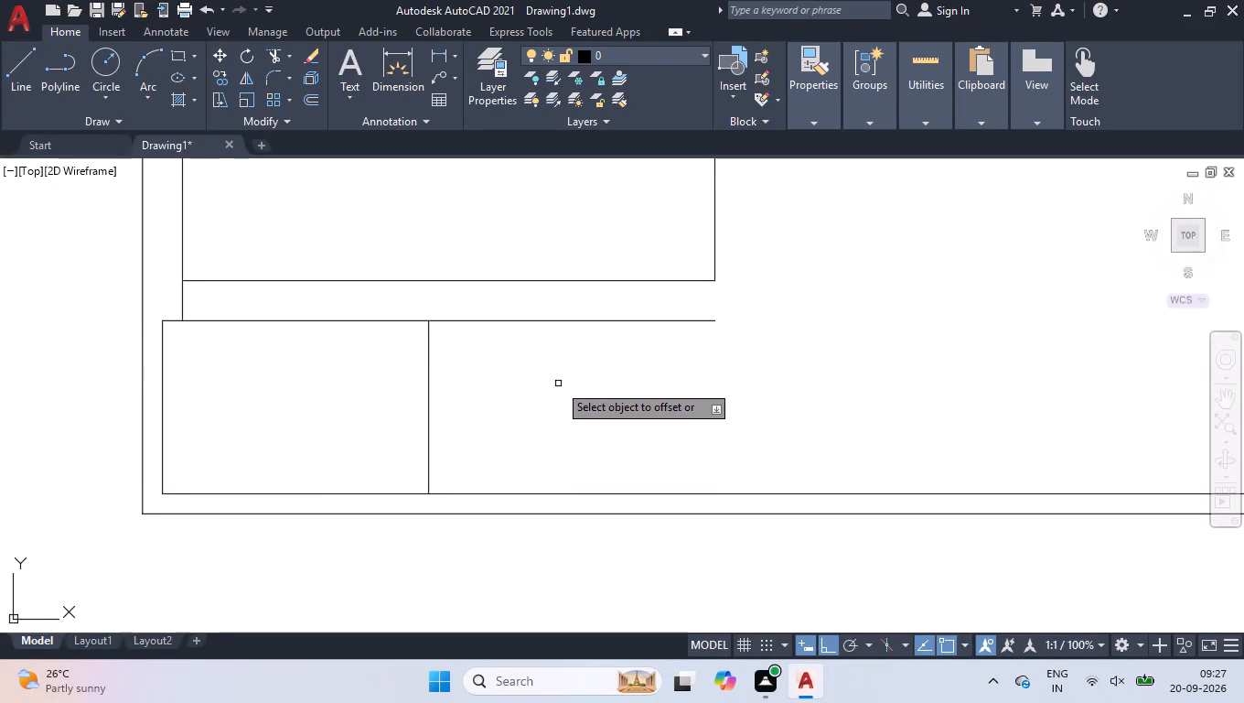
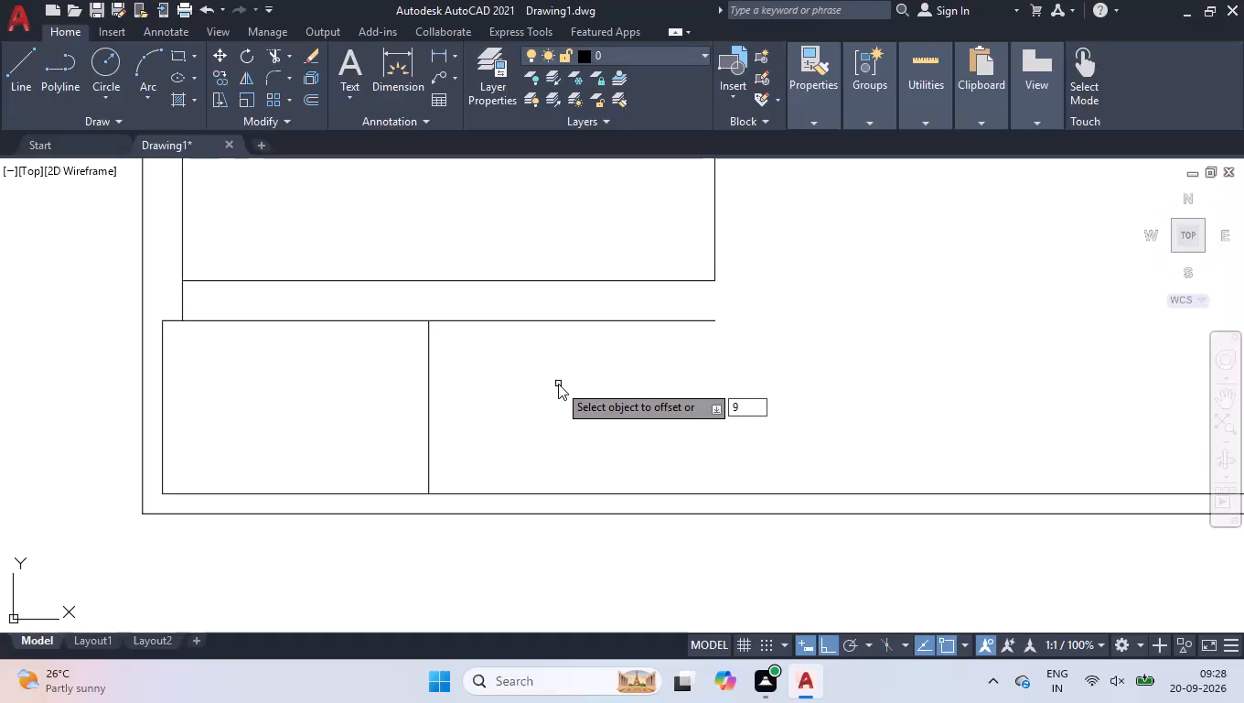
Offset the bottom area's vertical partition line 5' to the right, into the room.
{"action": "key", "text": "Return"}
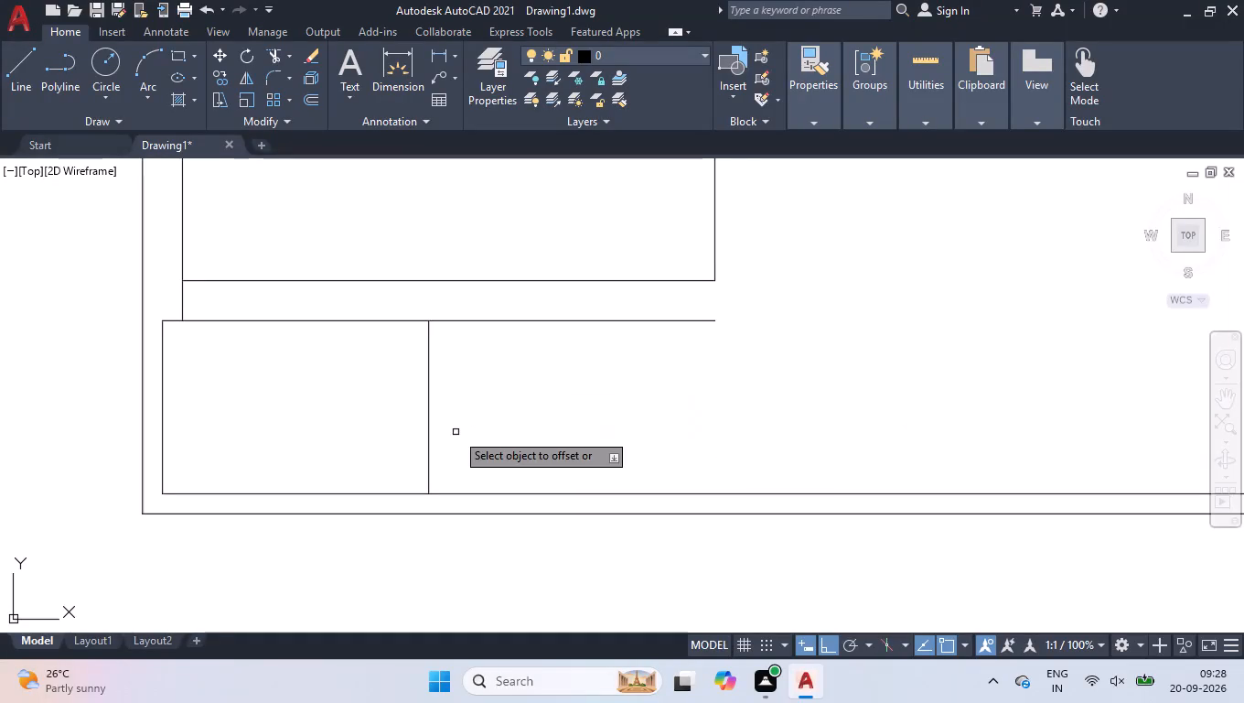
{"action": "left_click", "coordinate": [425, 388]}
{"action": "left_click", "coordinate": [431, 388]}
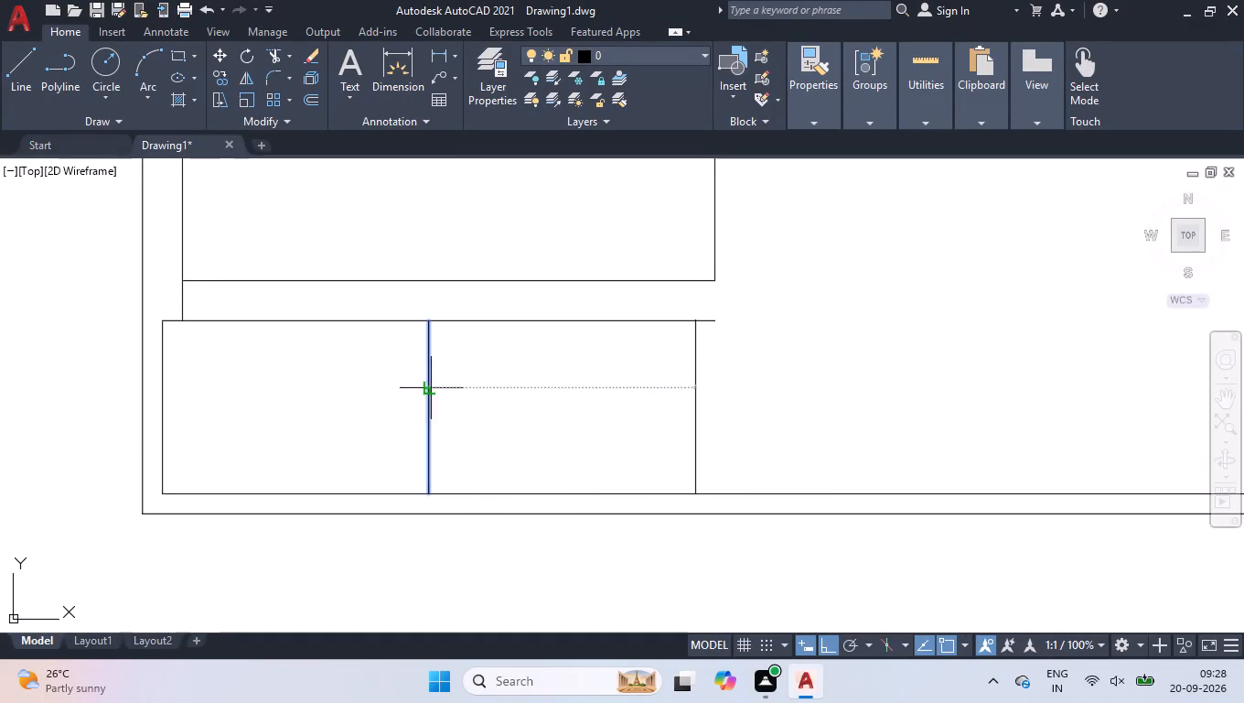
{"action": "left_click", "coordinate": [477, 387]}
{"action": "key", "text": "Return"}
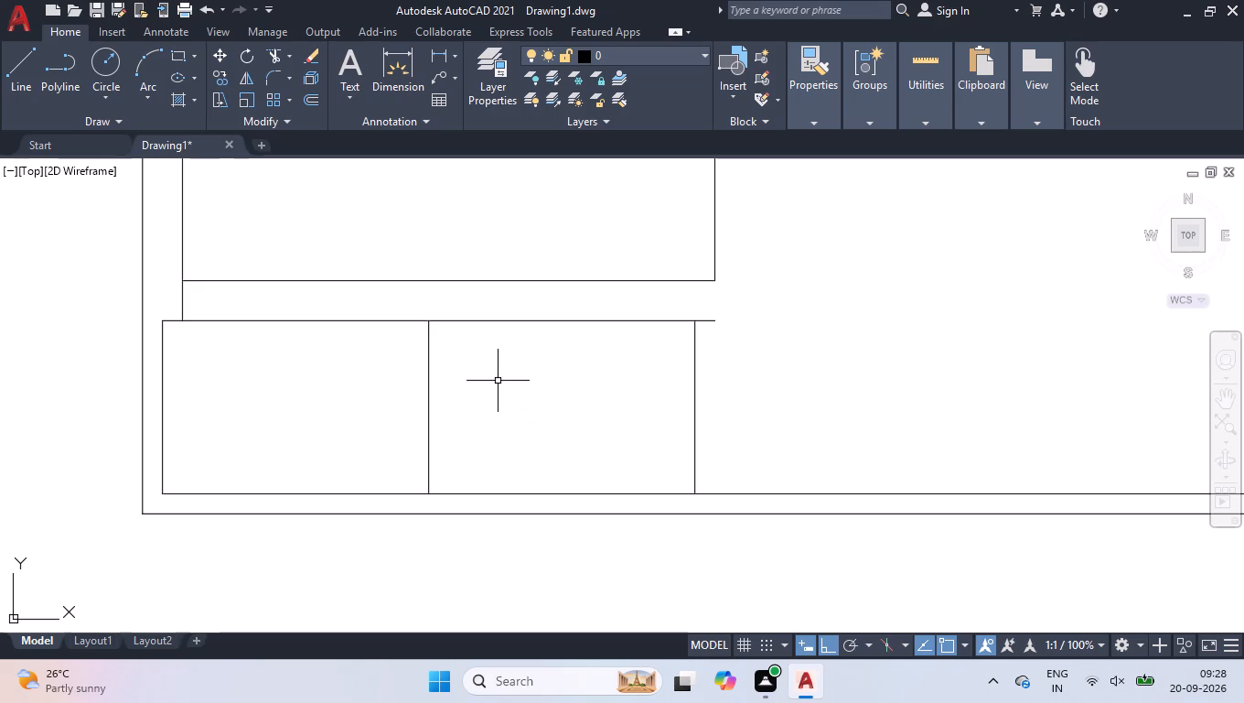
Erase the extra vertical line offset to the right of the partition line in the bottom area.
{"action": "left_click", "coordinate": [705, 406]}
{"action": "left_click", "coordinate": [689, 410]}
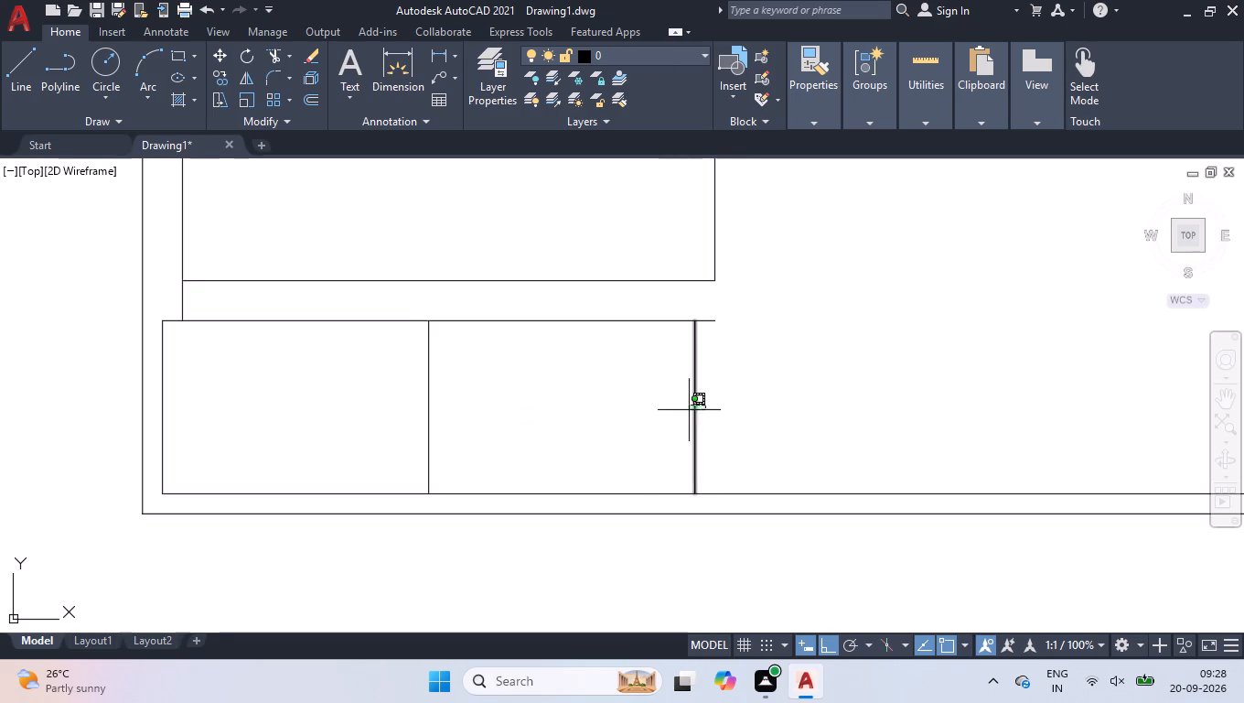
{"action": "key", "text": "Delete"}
Offset the bottom area's vertical partition line 9" to the right to form the partition's second face.
{"action": "type", "text": "off"}
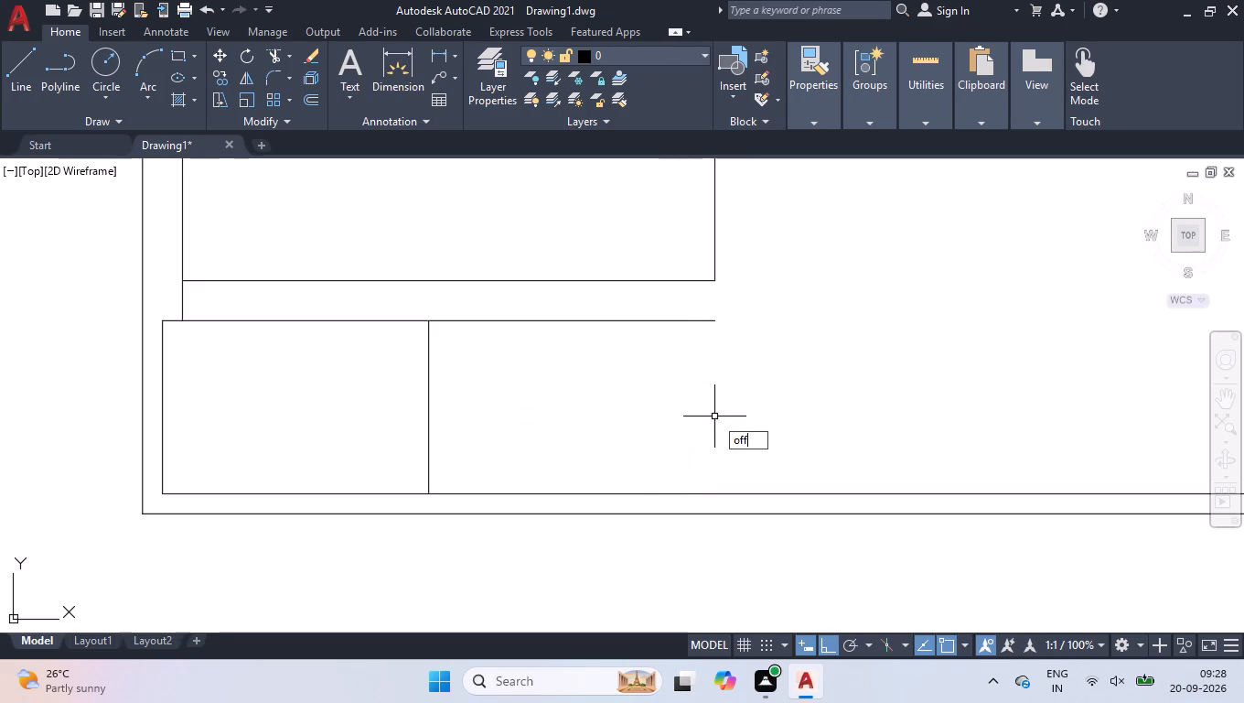
{"action": "key", "text": "Return"}
{"action": "key", "text": "9"}
{"action": "key", "text": "Return"}
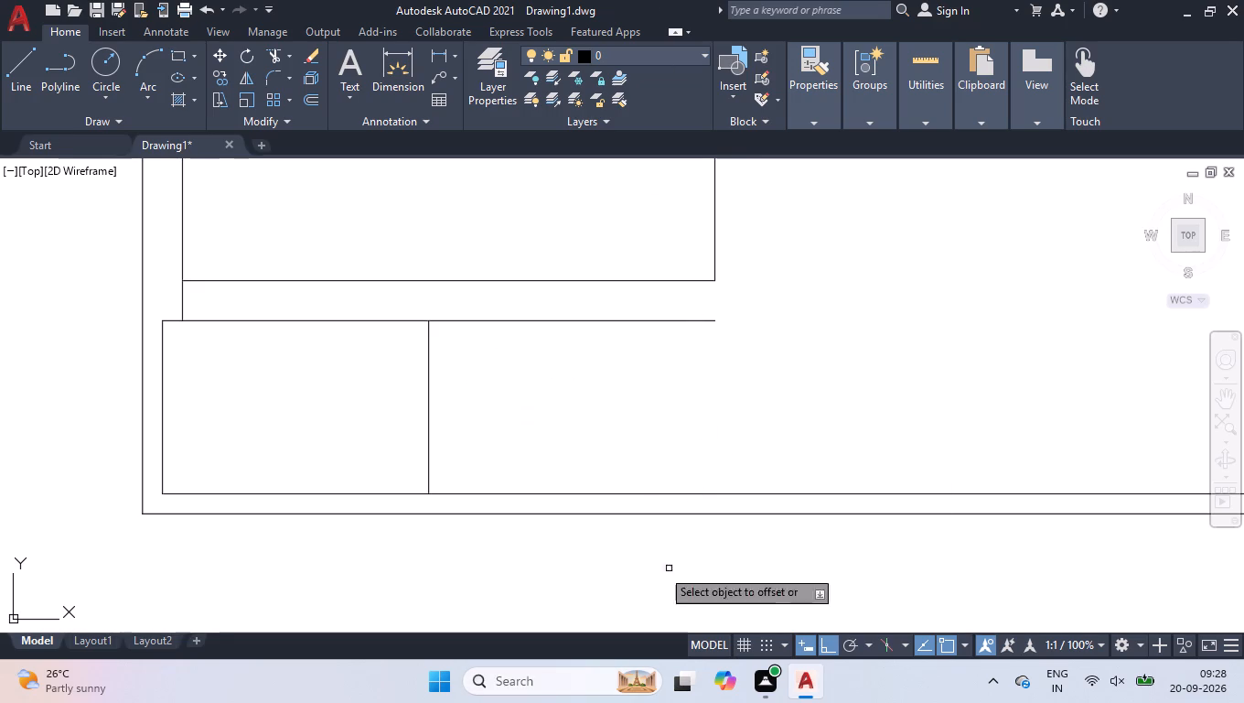
{"action": "left_click", "coordinate": [427, 423]}
{"action": "left_click", "coordinate": [460, 426]}
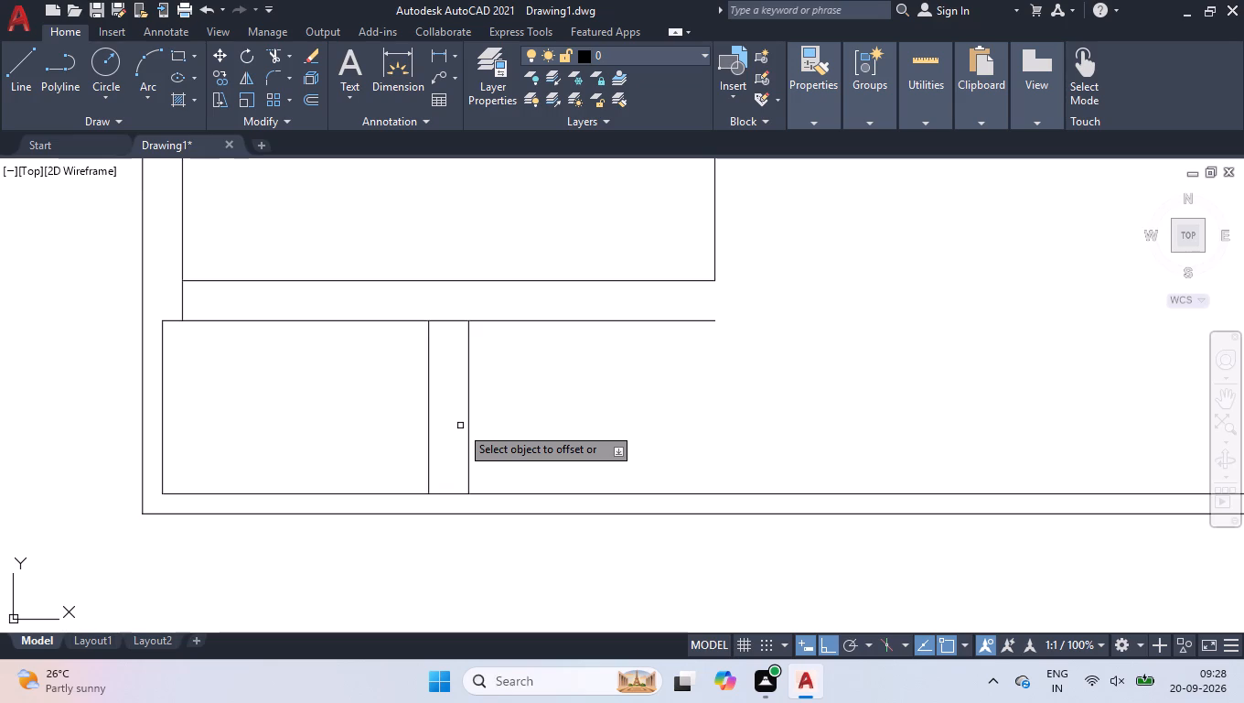
{"action": "key", "text": "Return"}
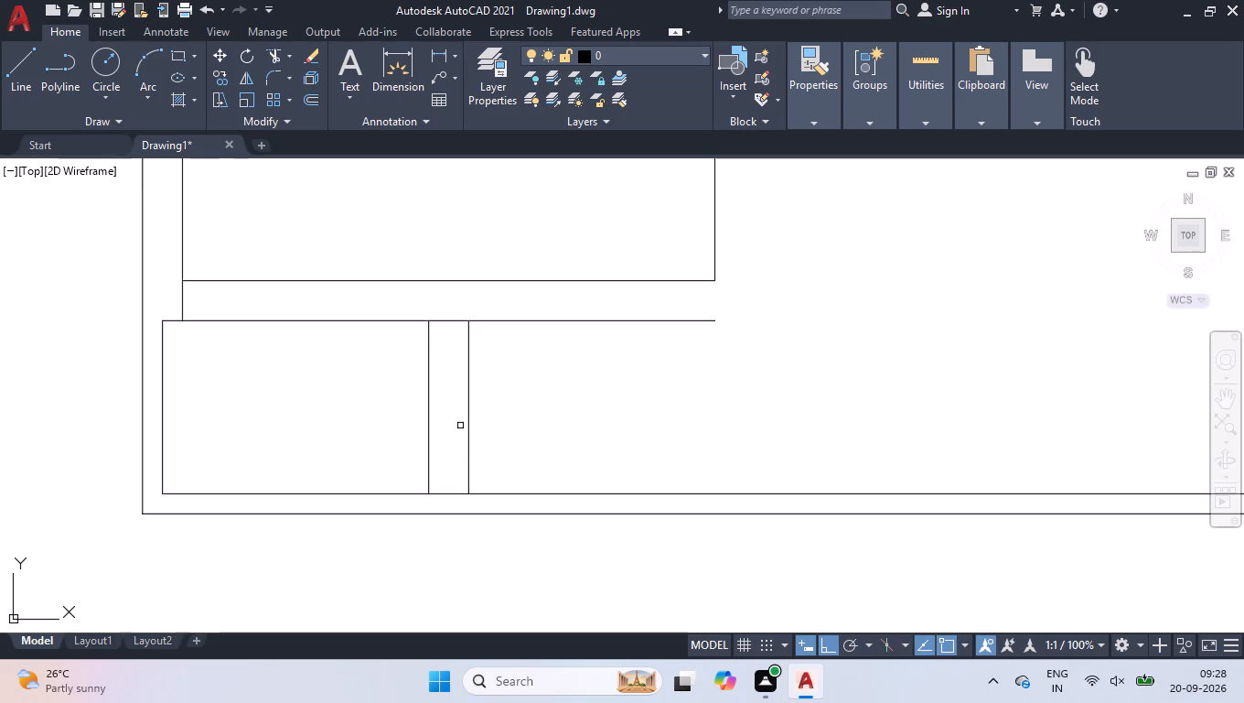
Offset the right wall line of the room above the bottom strip 9" to the right.
{"action": "left_click", "coordinate": [565, 314]}
{"action": "left_click", "coordinate": [558, 354]}
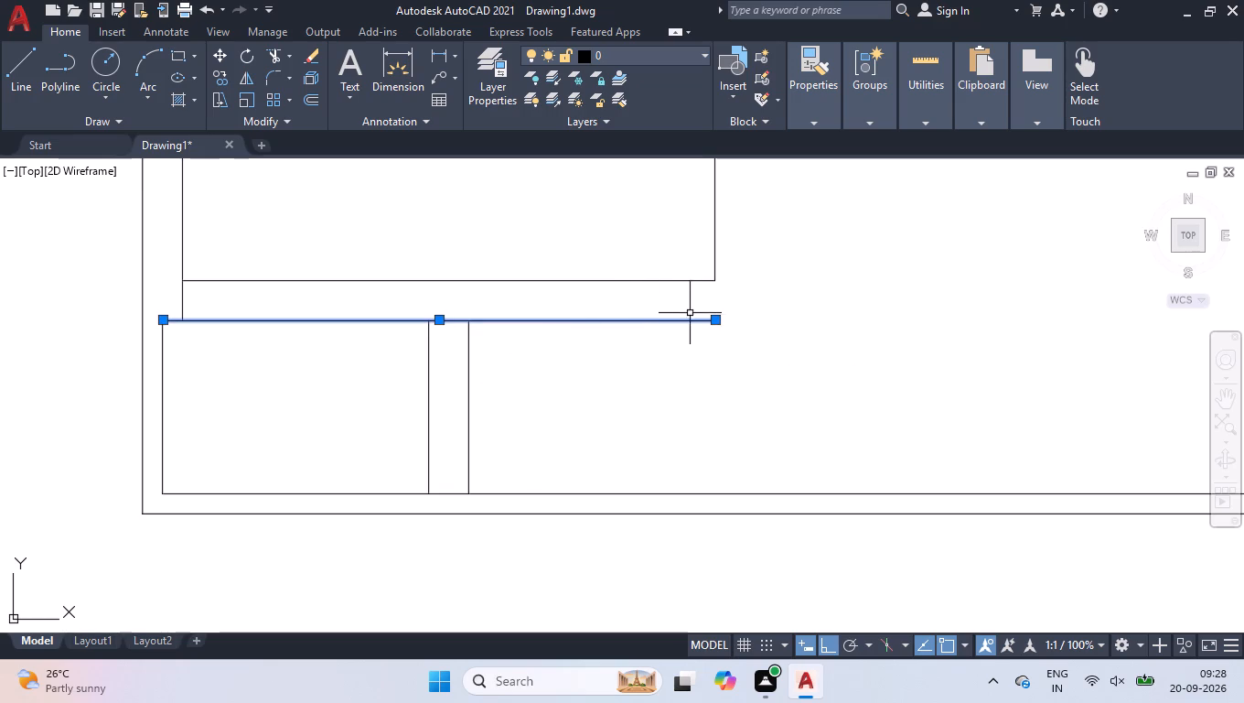
{"action": "scroll", "coordinate": [650, 362], "scroll_direction": "down", "scroll_amount": 5}
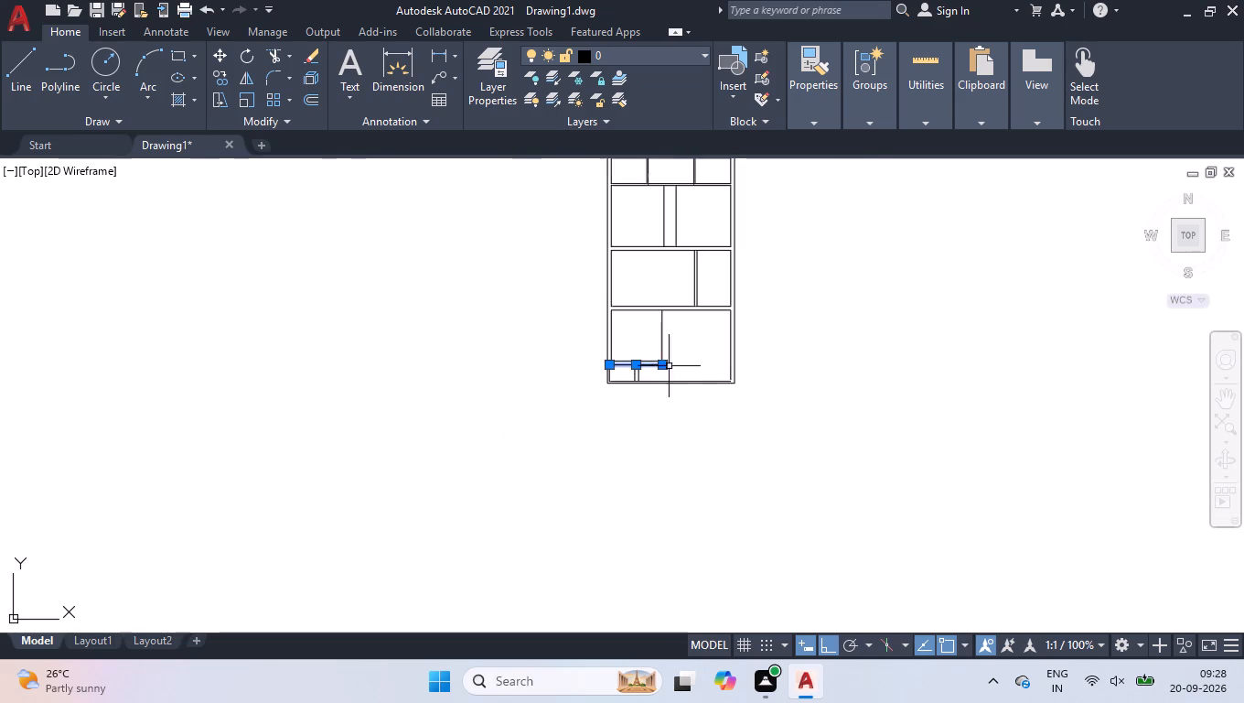
{"action": "scroll", "coordinate": [683, 361], "scroll_direction": "up", "scroll_amount": 5}
{"action": "scroll", "coordinate": [620, 356], "scroll_direction": "down", "scroll_amount": 5}
{"action": "scroll", "coordinate": [607, 324], "scroll_direction": "up", "scroll_amount": 3}
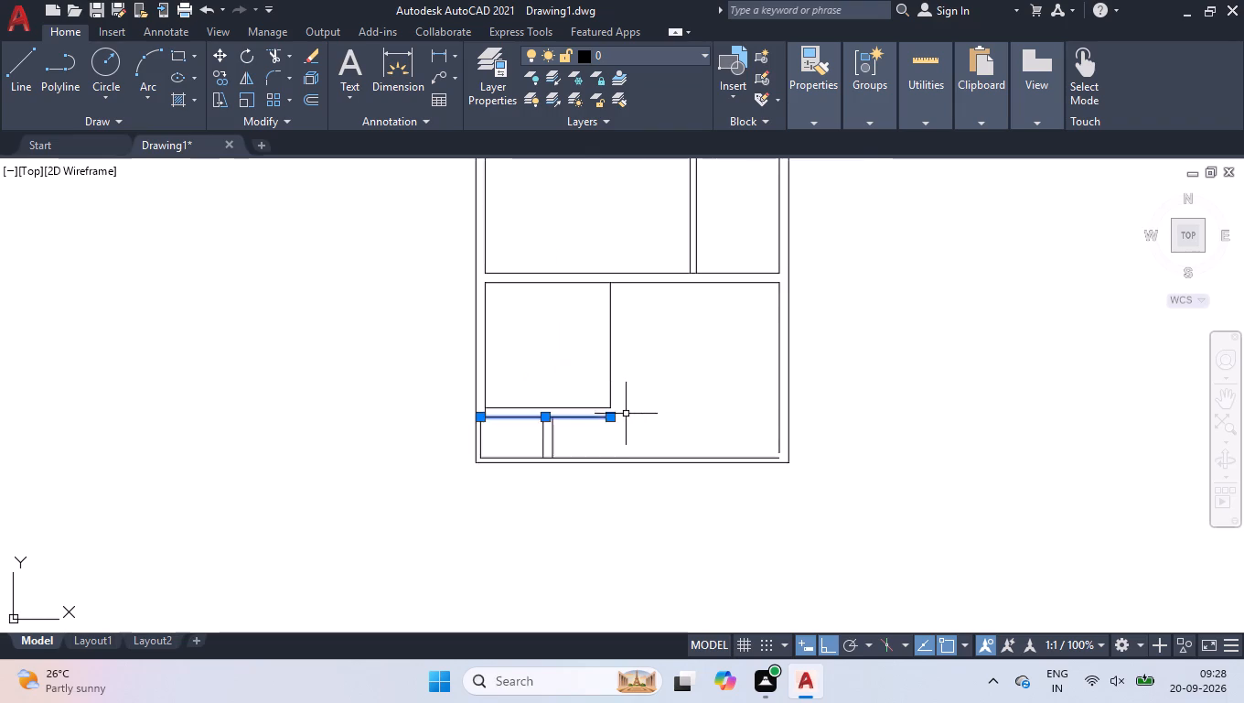
{"action": "scroll", "coordinate": [626, 414], "scroll_direction": "up", "scroll_amount": 1}
{"action": "scroll", "coordinate": [614, 392], "scroll_direction": "down", "scroll_amount": 1}
{"action": "key", "text": "space"}
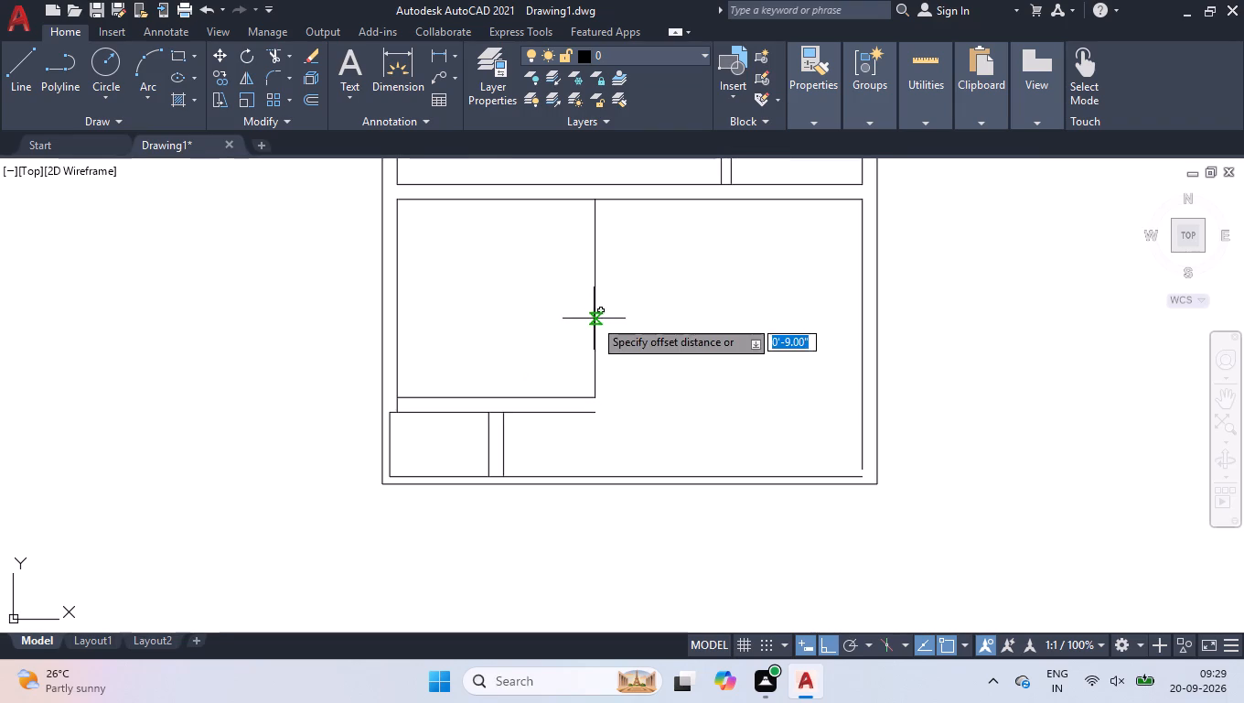
{"action": "key", "text": "space"}
{"action": "key", "text": "space"}
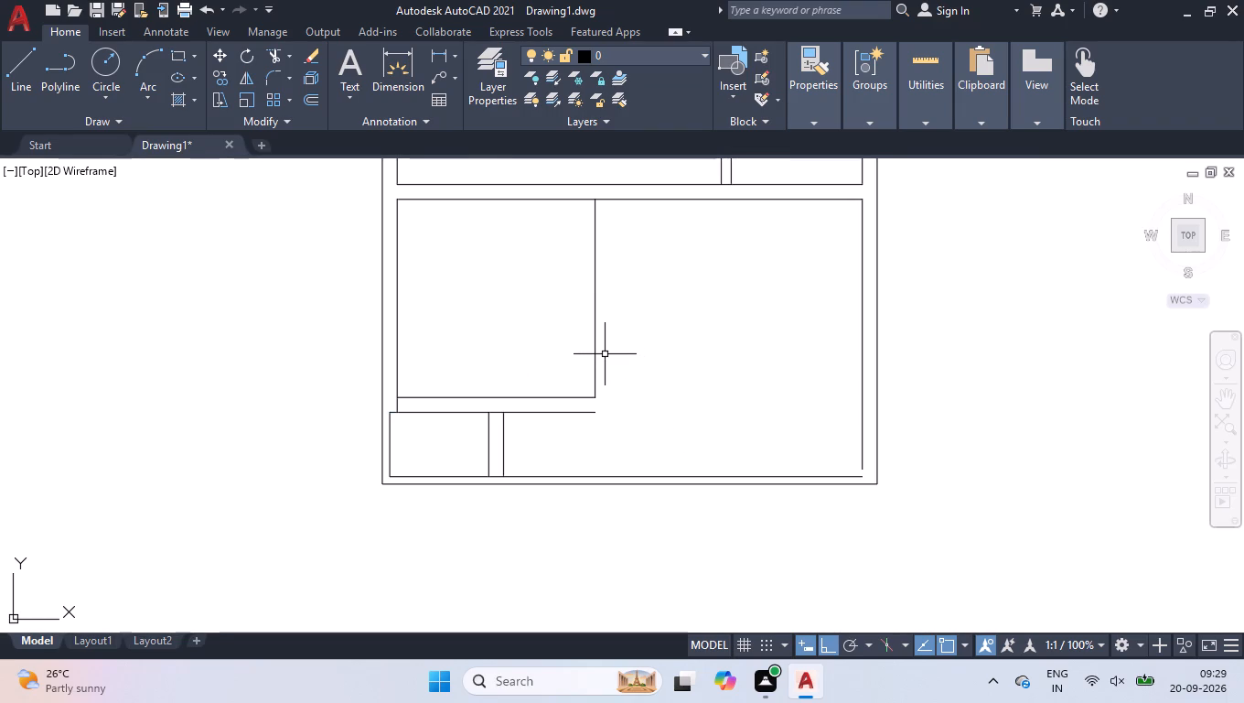
{"action": "key", "text": "space"}
{"action": "key", "text": "space"}
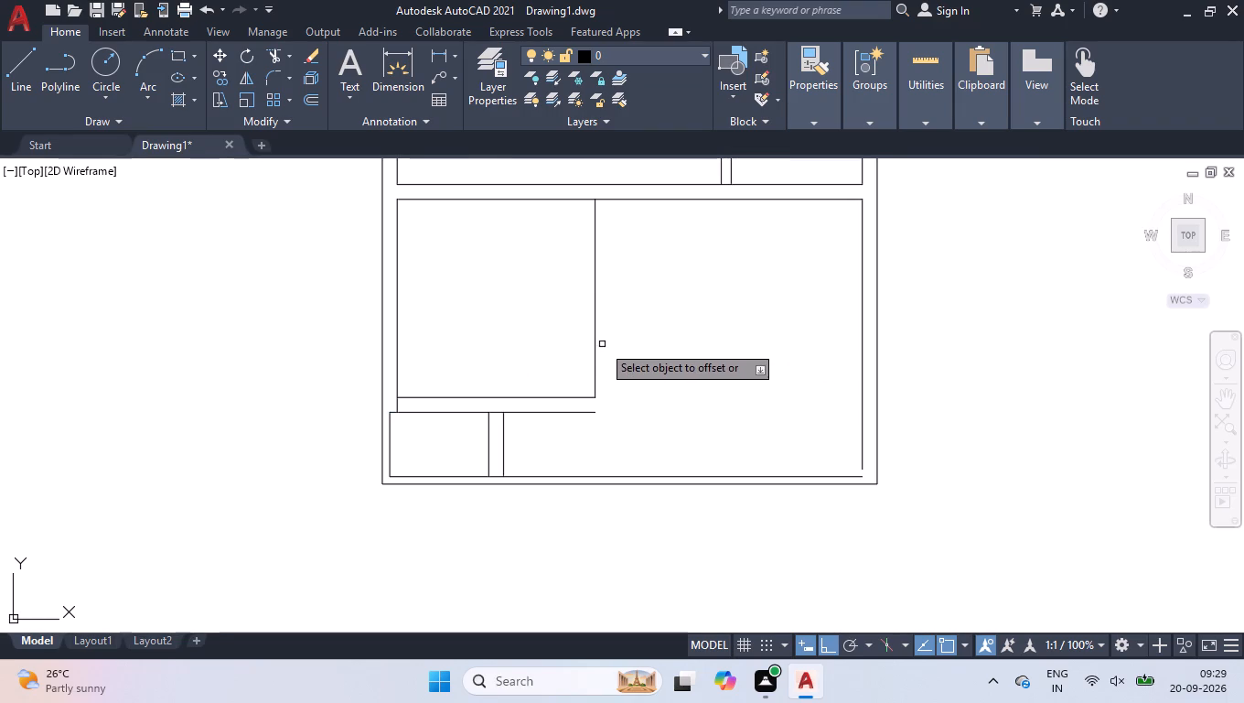
{"action": "left_click", "coordinate": [594, 341]}
{"action": "left_click", "coordinate": [647, 349]}
{"action": "key", "text": "space"}
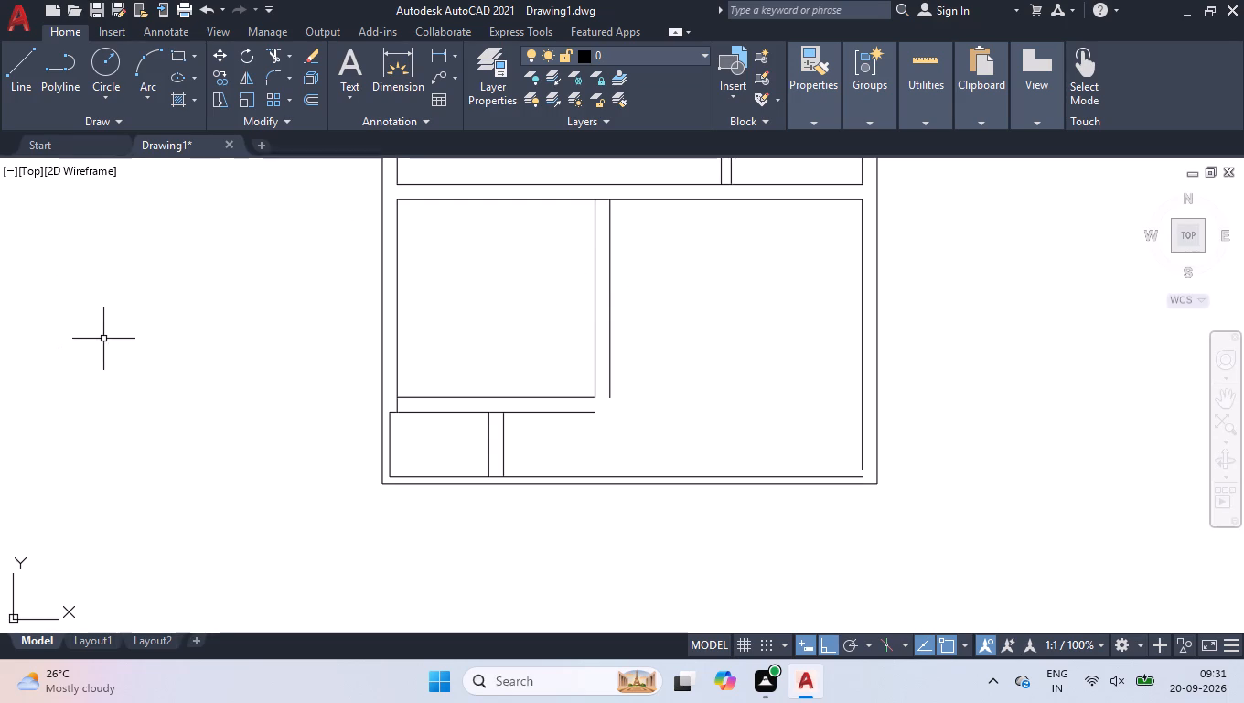
Move the right-hand line of the bottom area's partition 4" to the left.
{"action": "scroll", "coordinate": [466, 387], "scroll_direction": "down", "scroll_amount": 2}
{"action": "scroll", "coordinate": [463, 415], "scroll_direction": "up", "scroll_amount": 2}
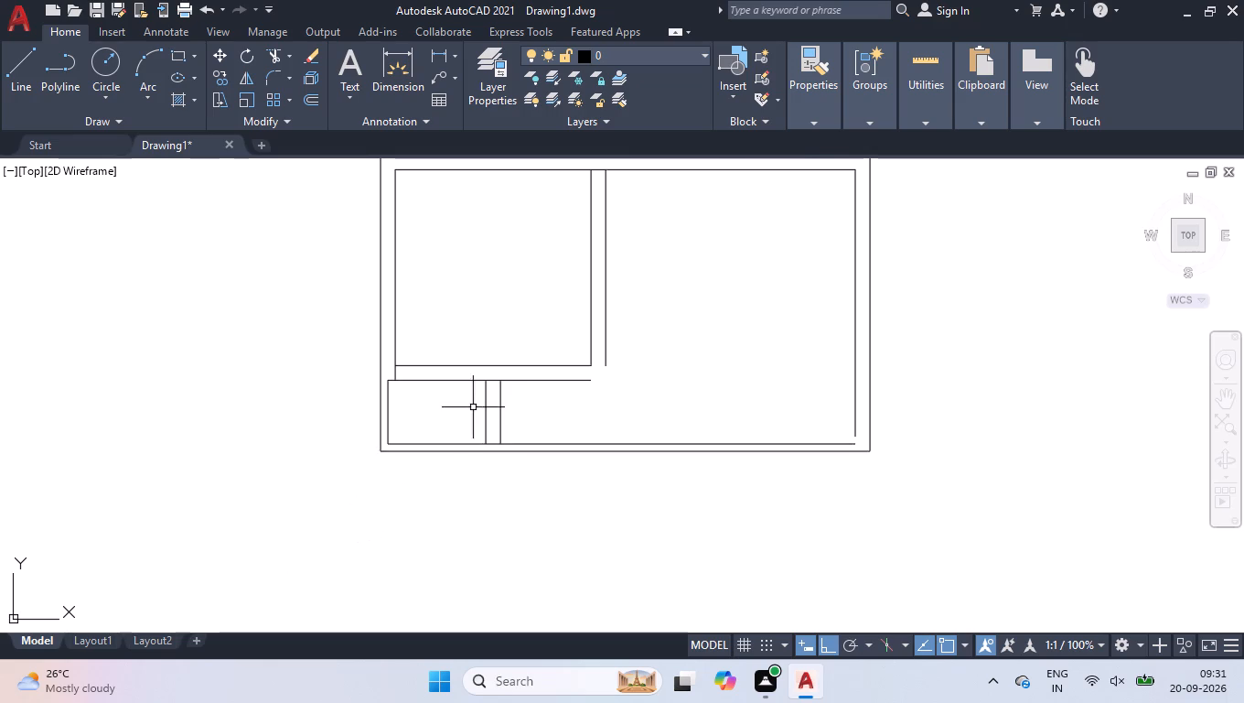
{"action": "scroll", "coordinate": [475, 407], "scroll_direction": "up", "scroll_amount": 2}
{"action": "left_click", "coordinate": [530, 404]}
{"action": "left_click", "coordinate": [528, 427]}
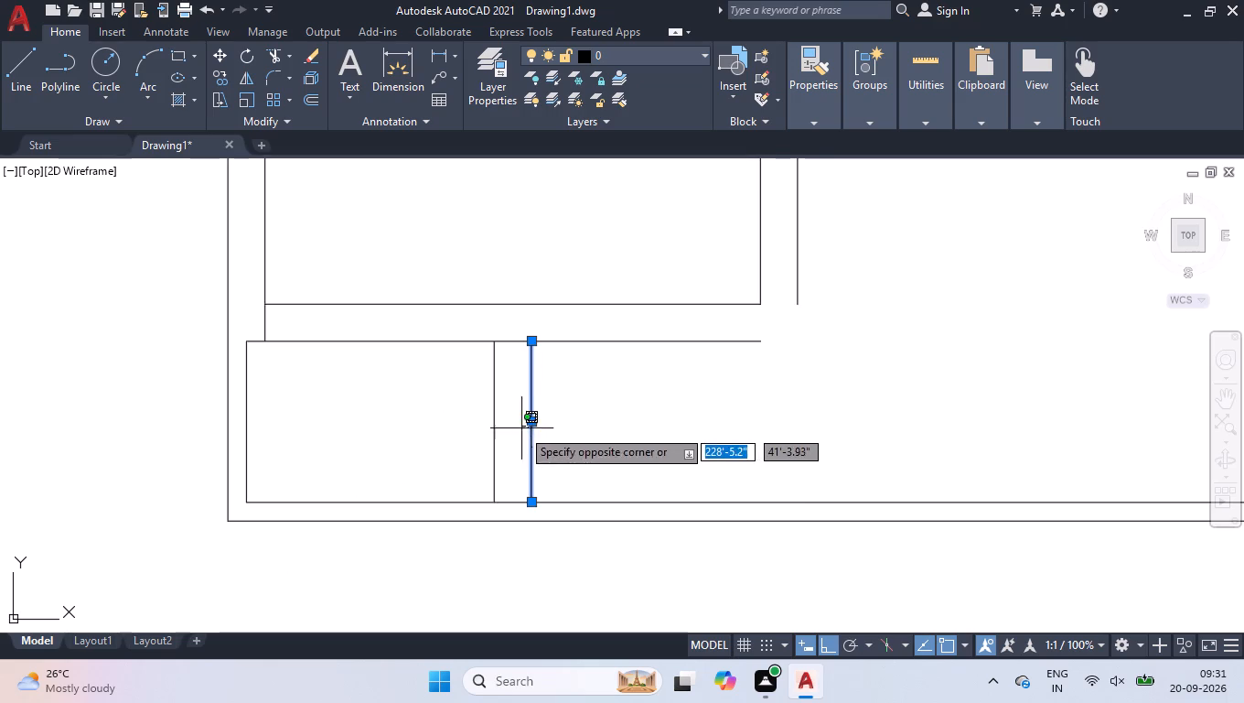
{"action": "left_click", "coordinate": [517, 434]}
{"action": "left_click", "coordinate": [531, 422]}
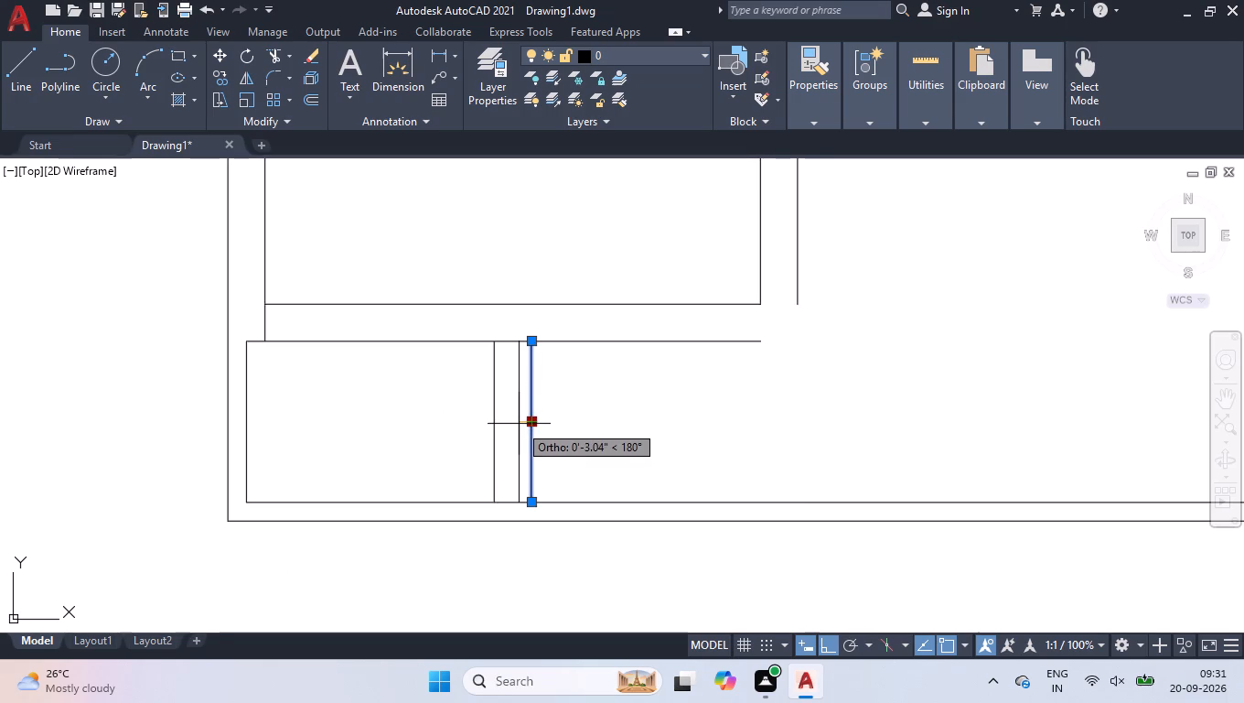
{"action": "type", "text": "4,"}
{"action": "key", "text": "space"}
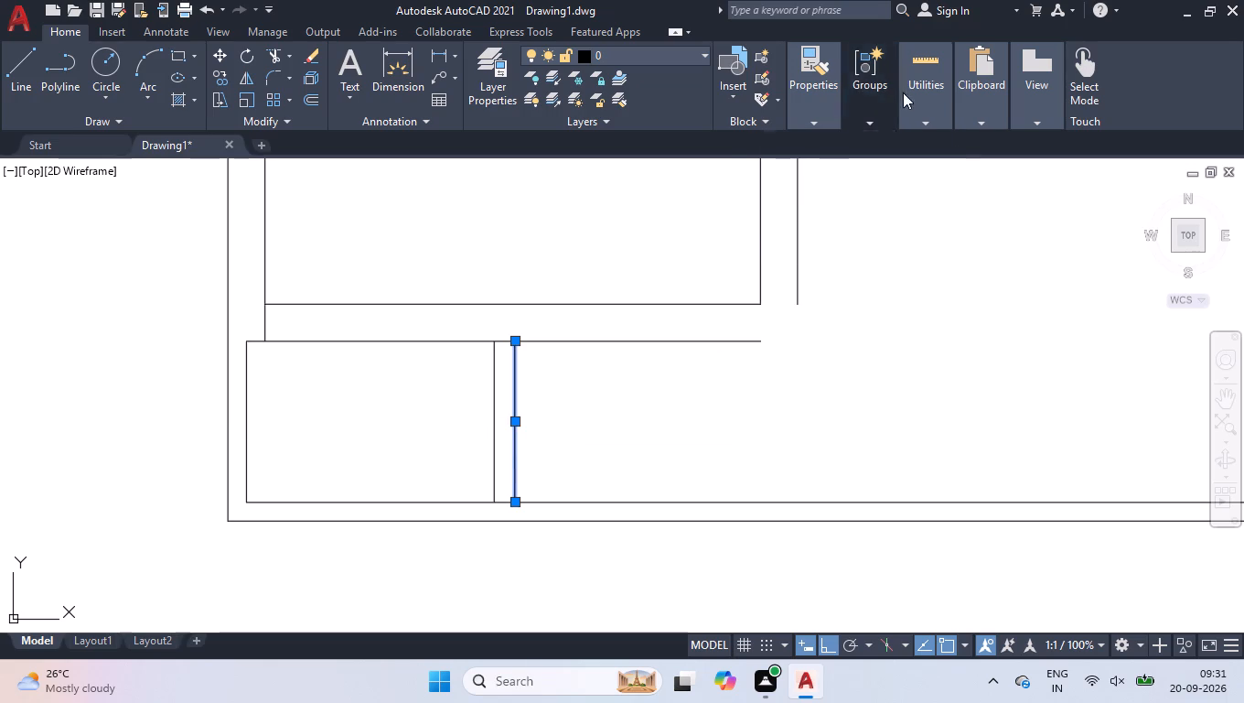
Measure the gap between the two partition lines in the bottom area.
{"action": "left_click", "coordinate": [894, 150]}
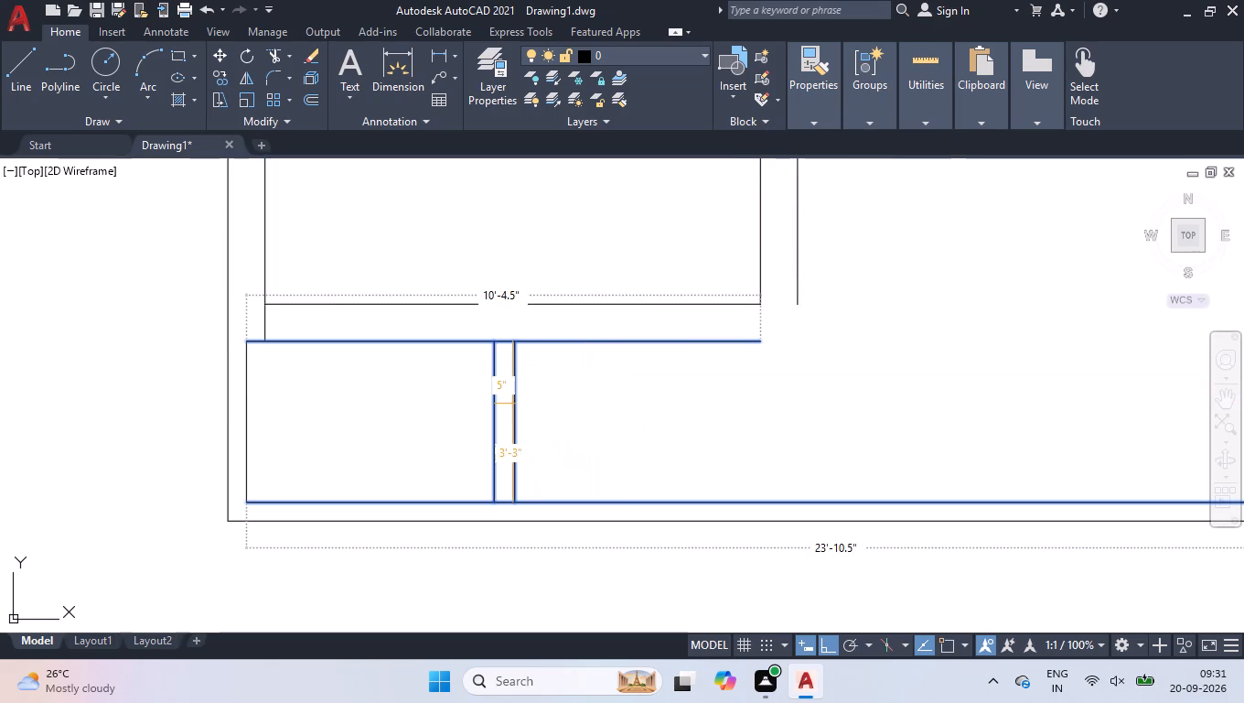
{"action": "key", "text": "space"}
Move the right-hand line of the bottom area's partition another 0.5" to the left.
{"action": "left_click", "coordinate": [545, 398]}
{"action": "left_click", "coordinate": [509, 431]}
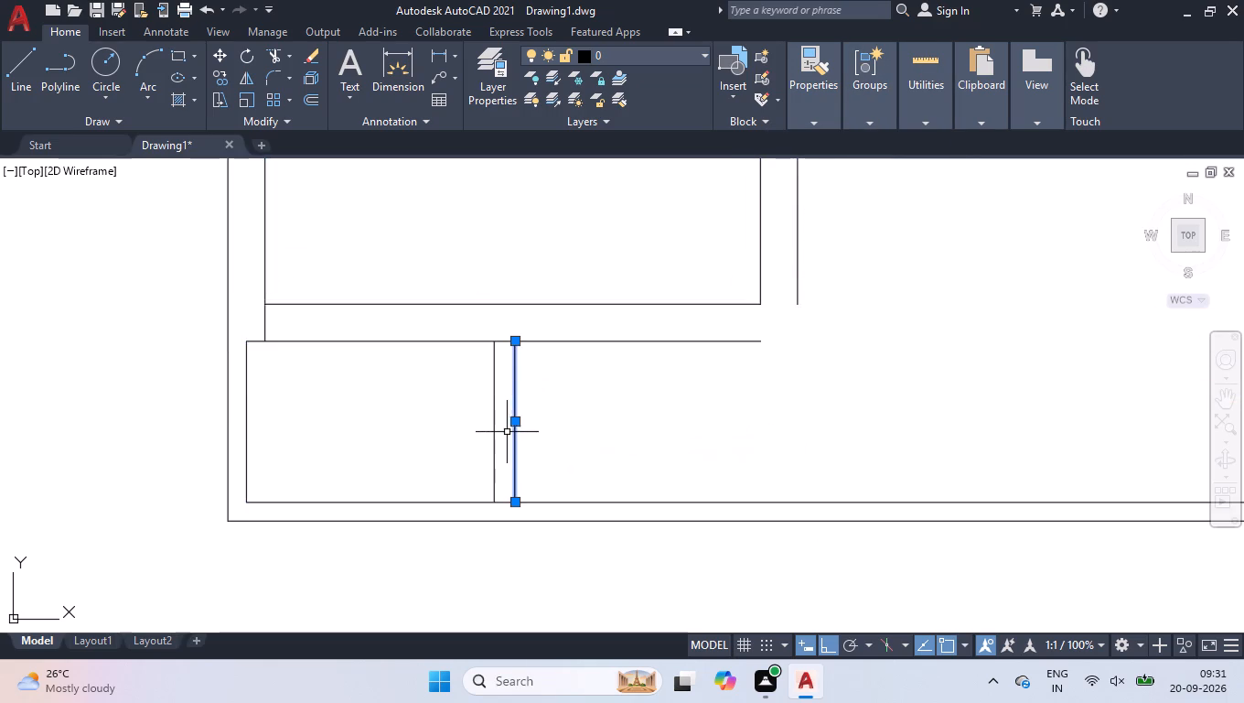
{"action": "scroll", "coordinate": [505, 437], "scroll_direction": "up", "scroll_amount": 1}
{"action": "left_click", "coordinate": [520, 416]}
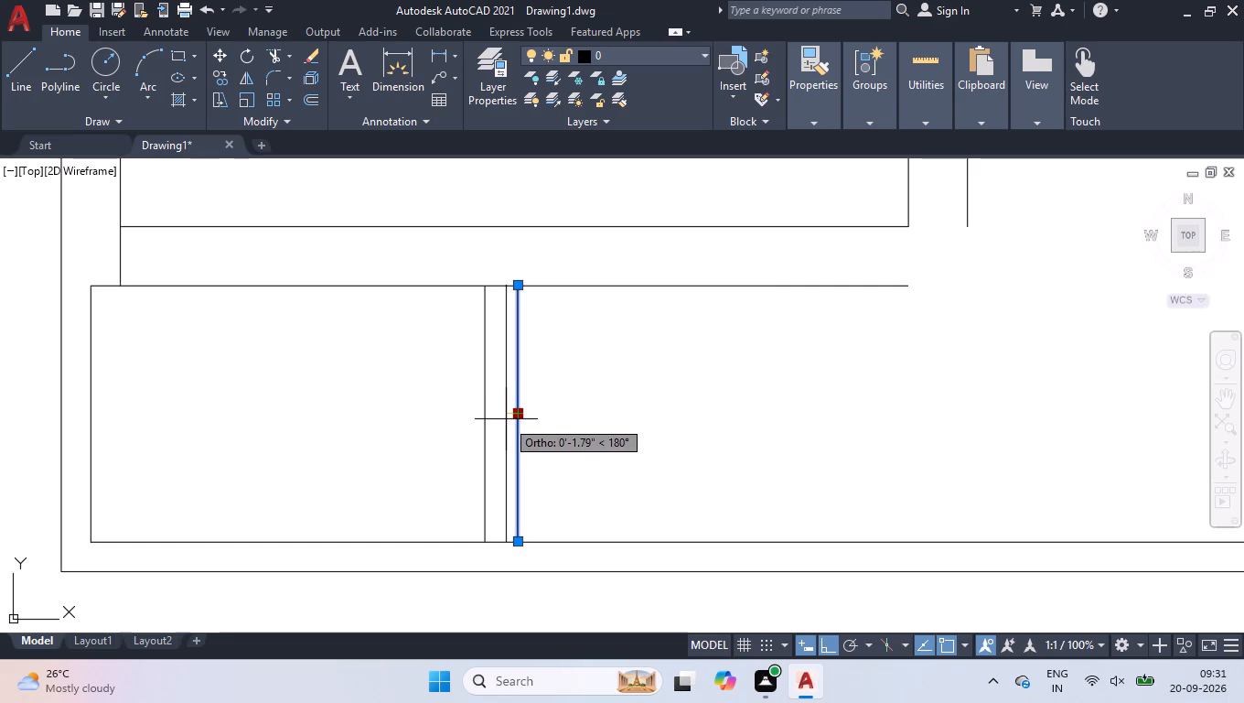
{"action": "type", "text": "0.5"}
{"action": "key", "text": "Return"}
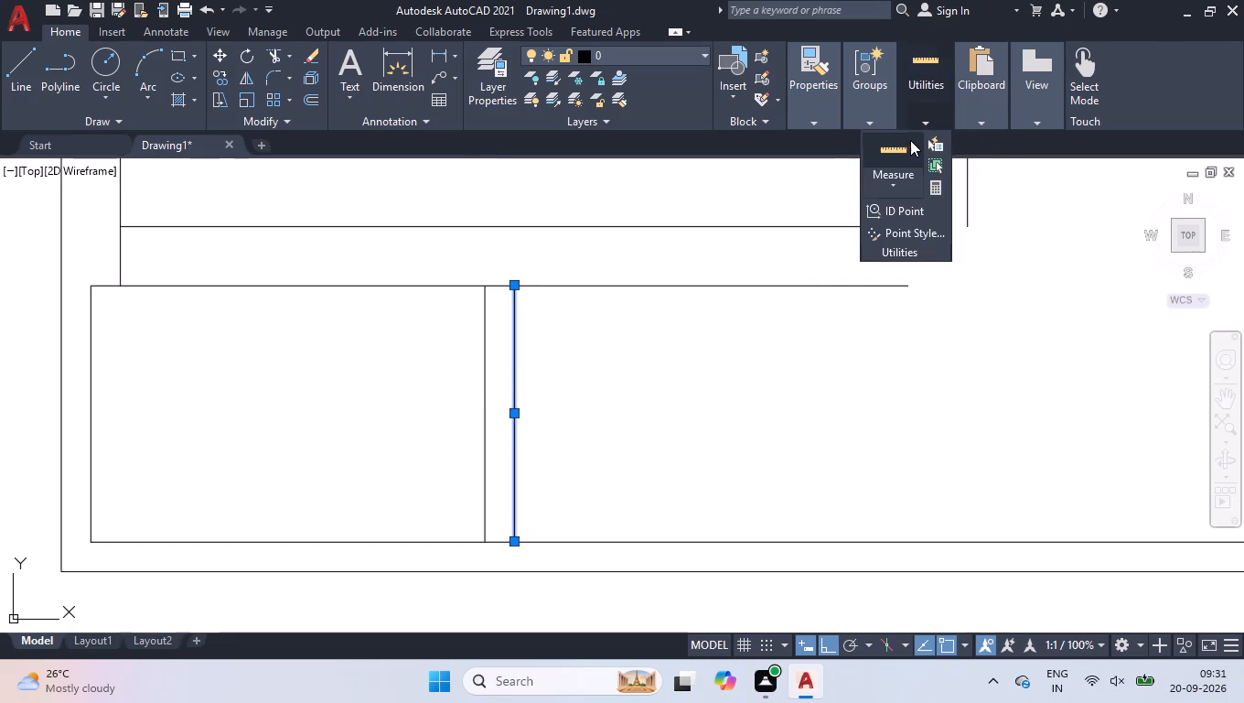
Check the thickness of the bottom area's partition with the Measure tool.
{"action": "left_click", "coordinate": [904, 143]}
{"action": "key", "text": "space"}
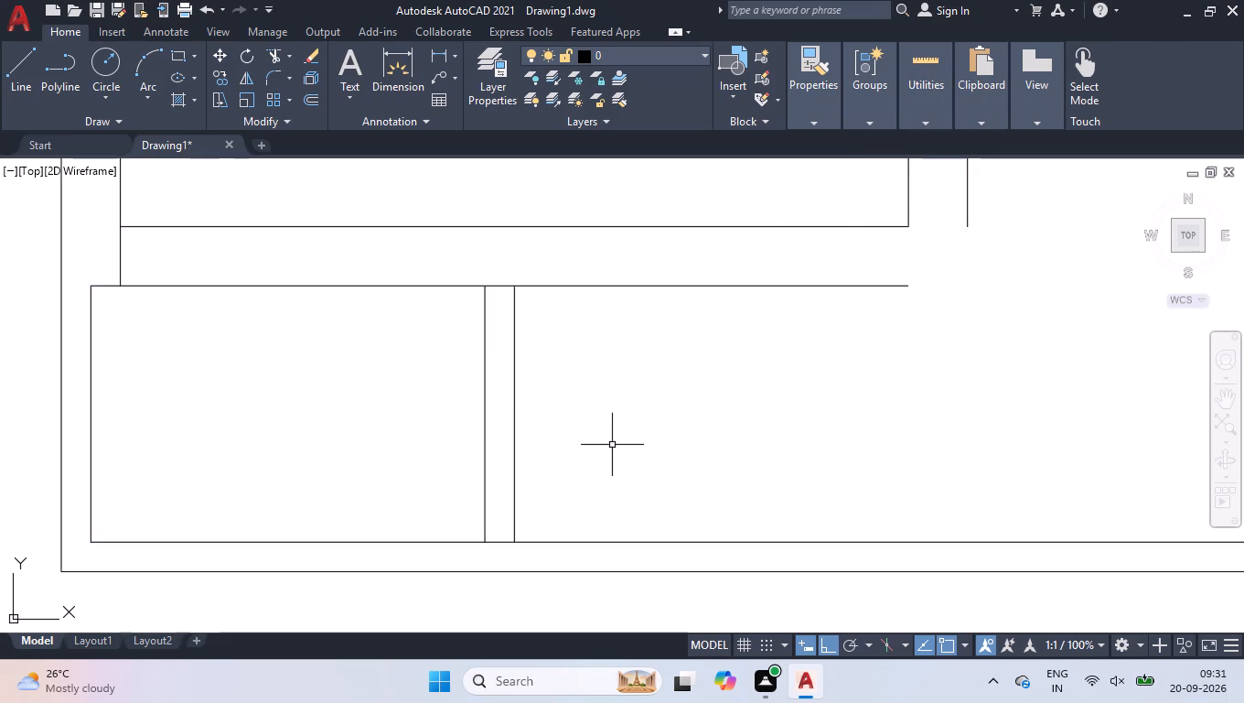
{"action": "right_click", "coordinate": [608, 441]}
{"action": "left_click", "coordinate": [592, 406]}
{"action": "left_click", "coordinate": [612, 427]}
Fillet the bottom strip's upper horizontal line with the upper room's outer right wall line so they meet at a corner.
{"action": "key", "text": "f"}
{"action": "key", "text": "Return"}
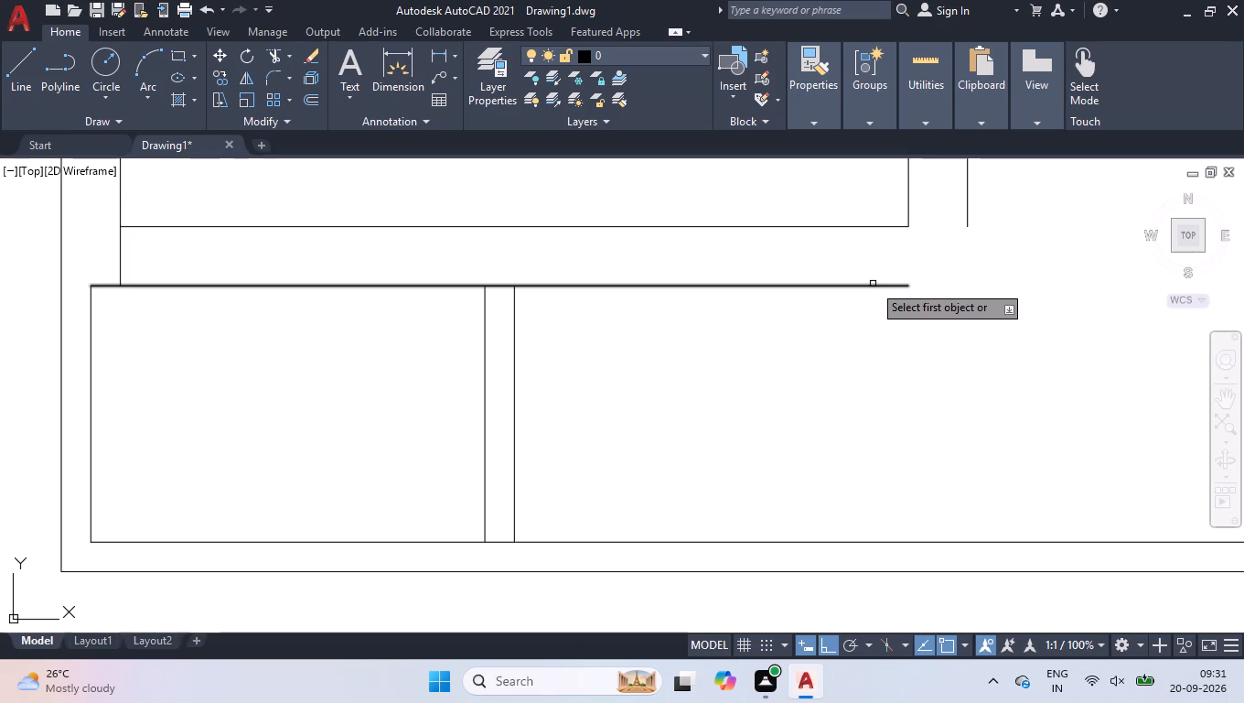
{"action": "left_click", "coordinate": [867, 286]}
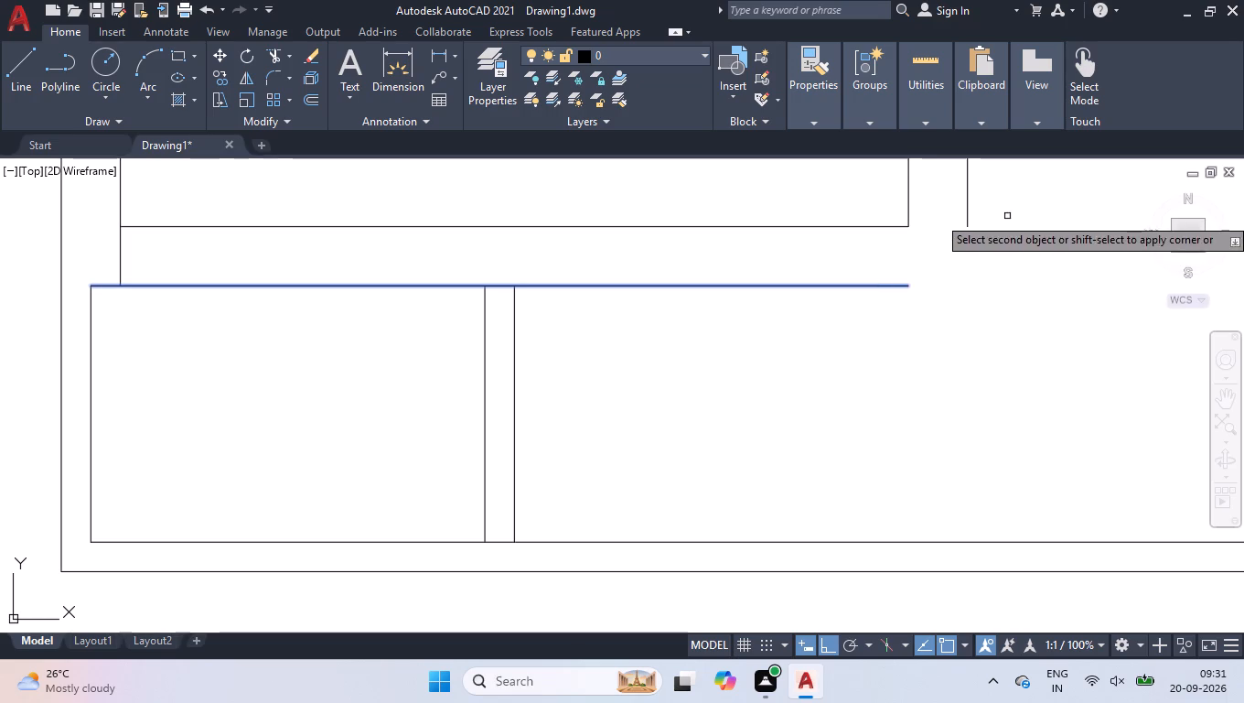
{"action": "left_click", "coordinate": [970, 224]}
Stretch the top end of the room's outer right wall line 9" up to the far face of the horizontal wall above.
{"action": "scroll", "coordinate": [632, 467], "scroll_direction": "down", "scroll_amount": 2}
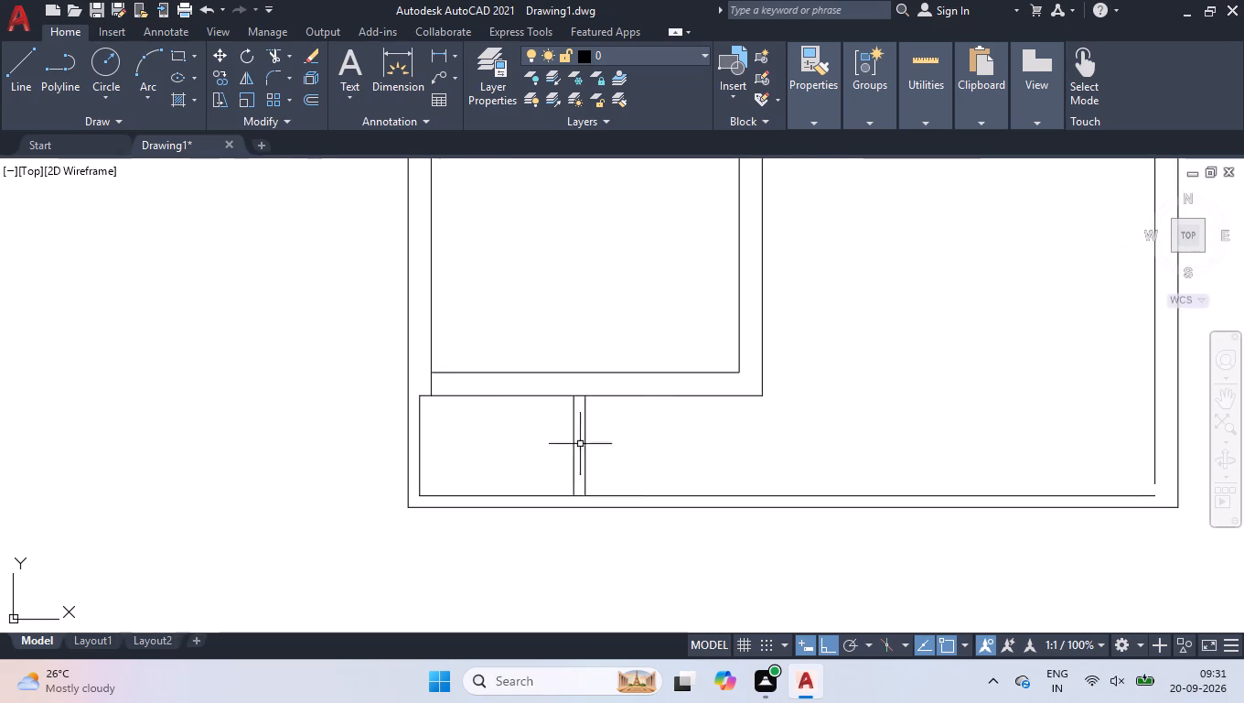
{"action": "scroll", "coordinate": [569, 457], "scroll_direction": "down", "scroll_amount": 3}
{"action": "scroll", "coordinate": [592, 470], "scroll_direction": "up", "scroll_amount": 1}
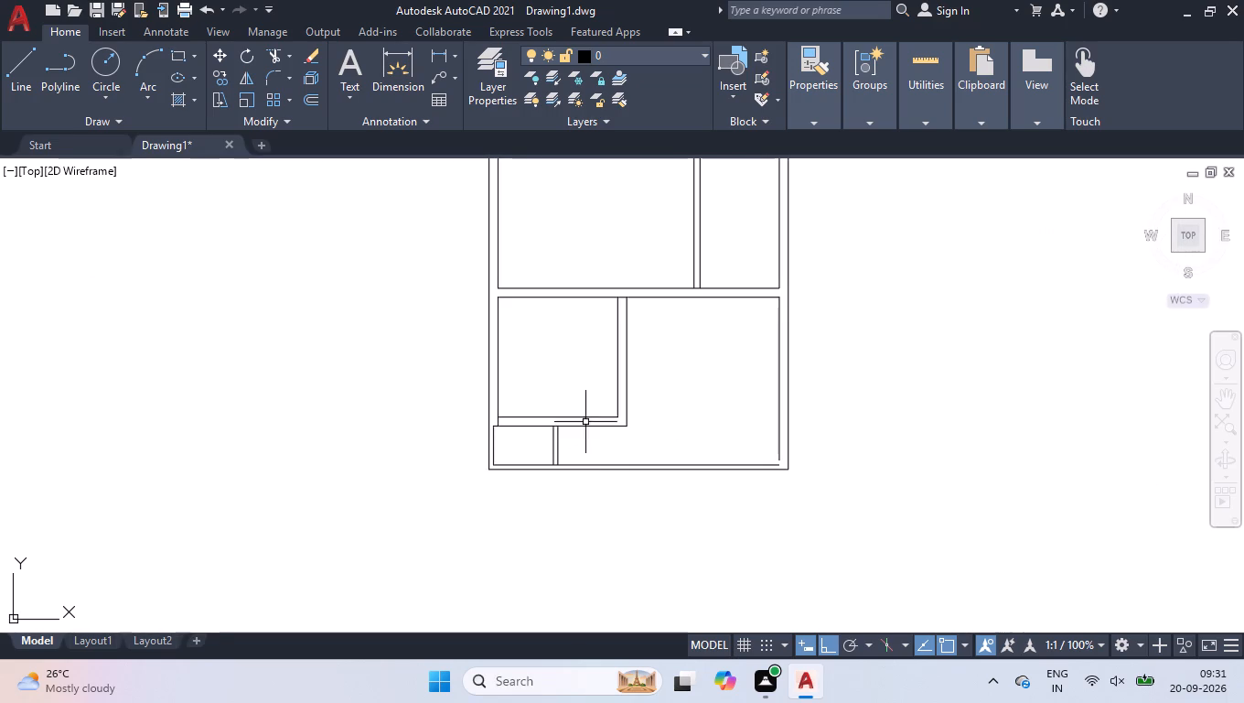
{"action": "scroll", "coordinate": [638, 304], "scroll_direction": "up", "scroll_amount": 3}
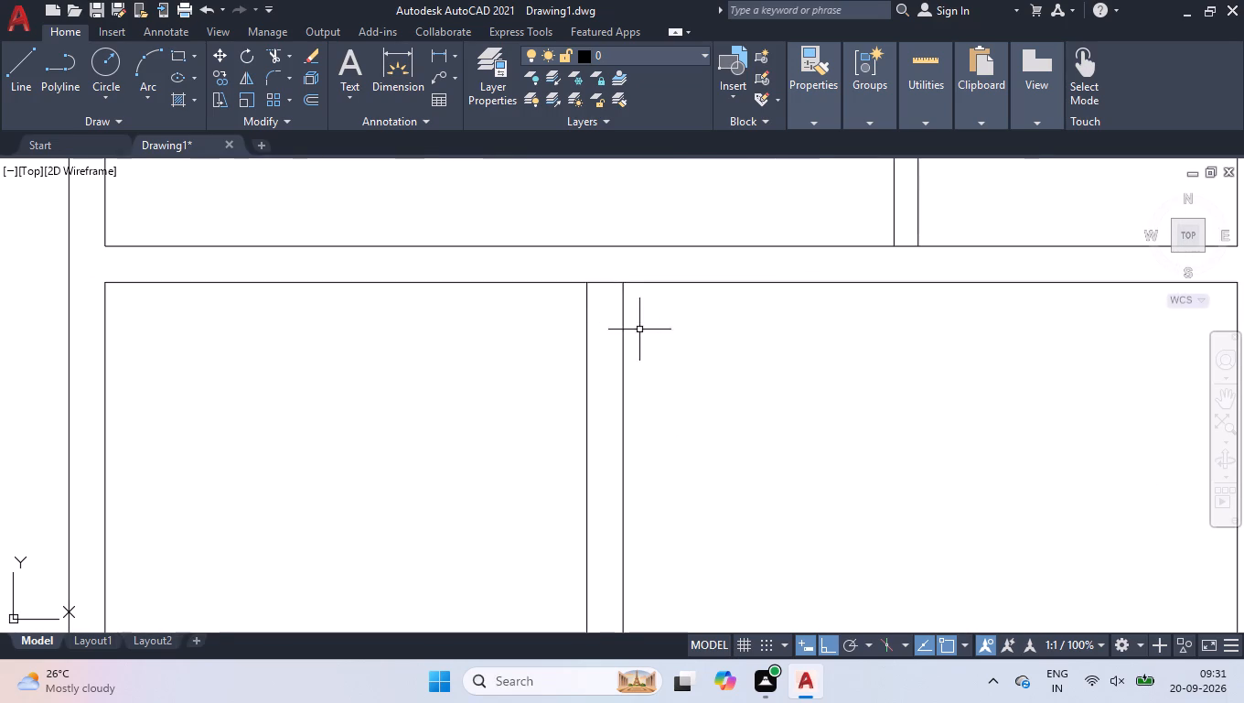
{"action": "left_click", "coordinate": [646, 328]}
{"action": "left_click", "coordinate": [614, 341]}
{"action": "scroll", "coordinate": [623, 241], "scroll_direction": "up", "scroll_amount": 2}
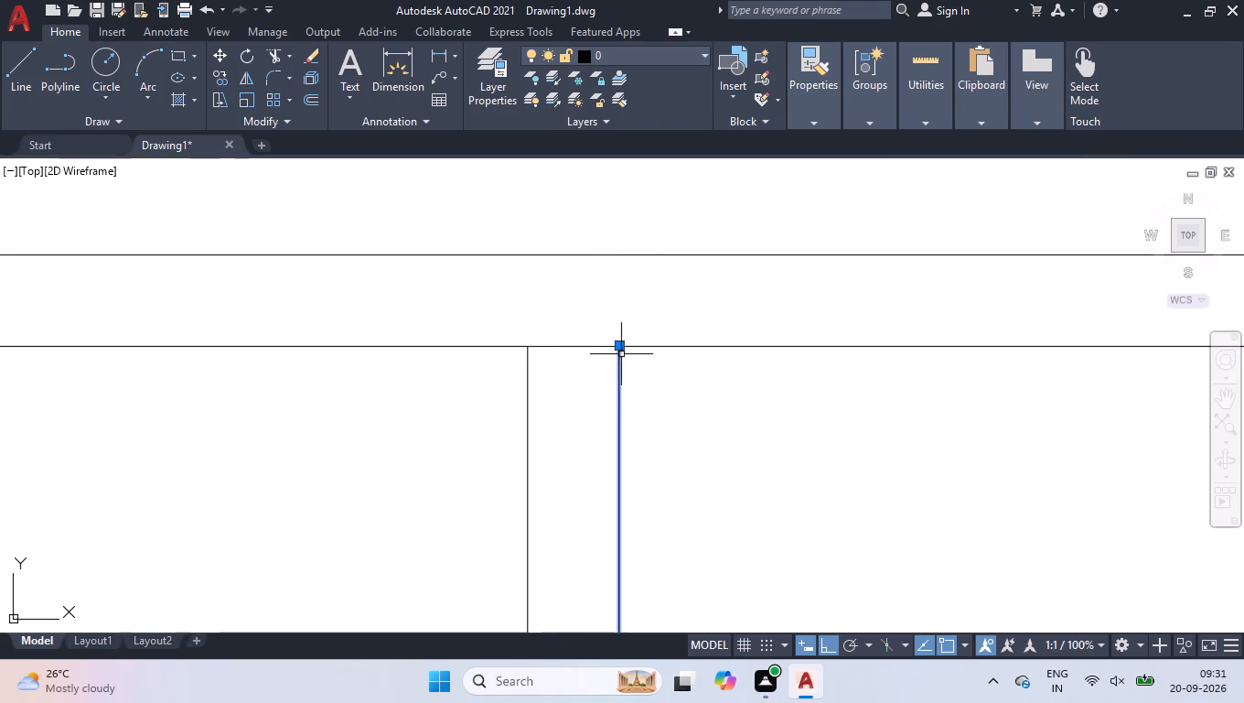
{"action": "left_click", "coordinate": [618, 342]}
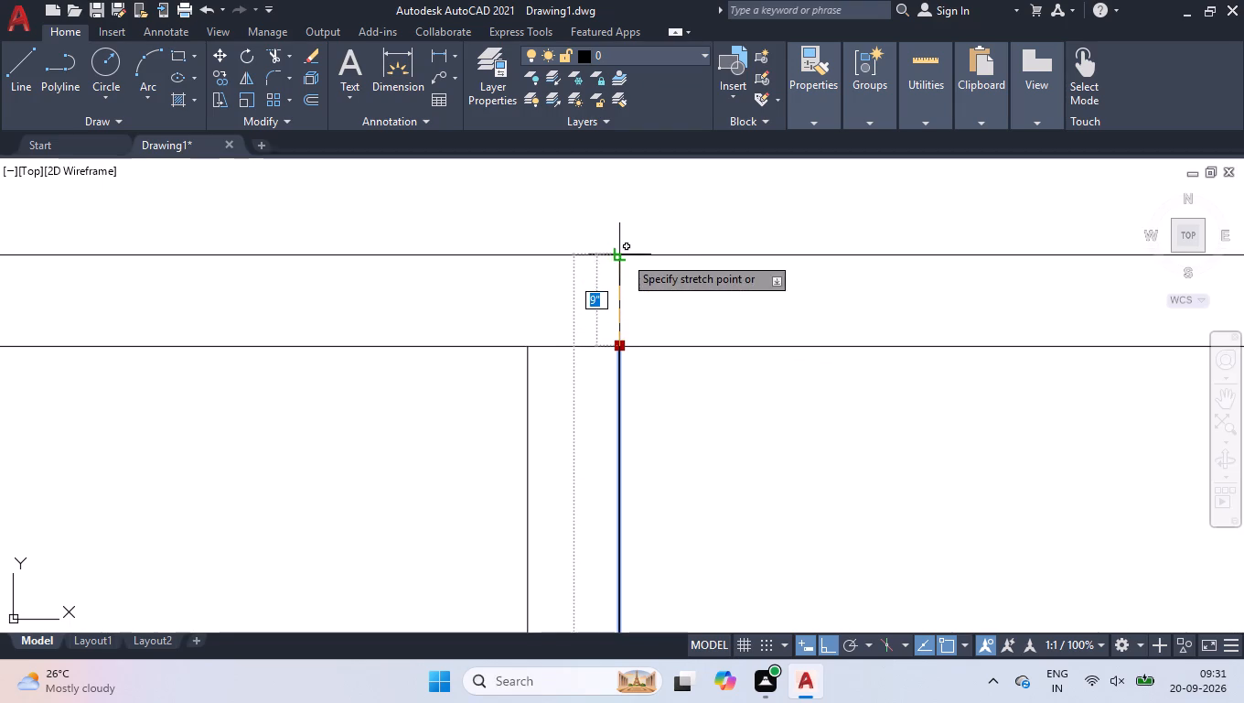
{"action": "left_click", "coordinate": [619, 253]}
{"action": "right_click", "coordinate": [621, 232]}
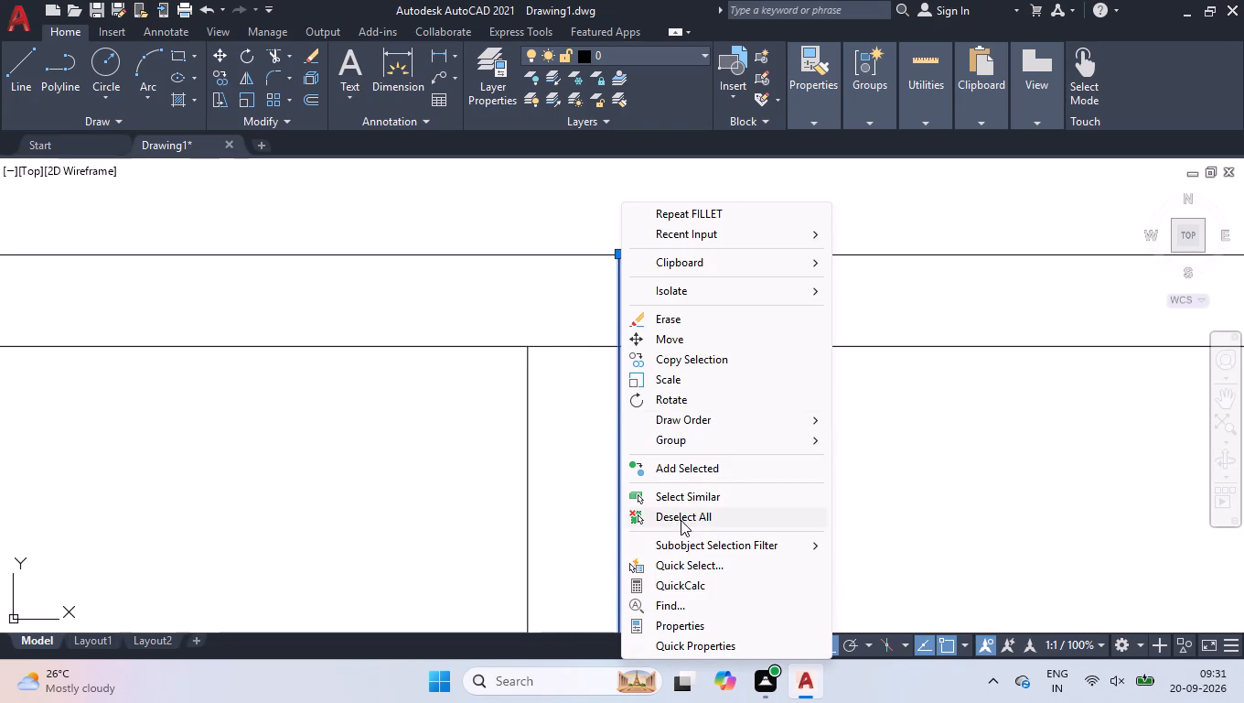
{"action": "left_click", "coordinate": [681, 520]}
{"action": "scroll", "coordinate": [540, 253], "scroll_direction": "down", "scroll_amount": 3}
{"action": "scroll", "coordinate": [556, 382], "scroll_direction": "down", "scroll_amount": 1}
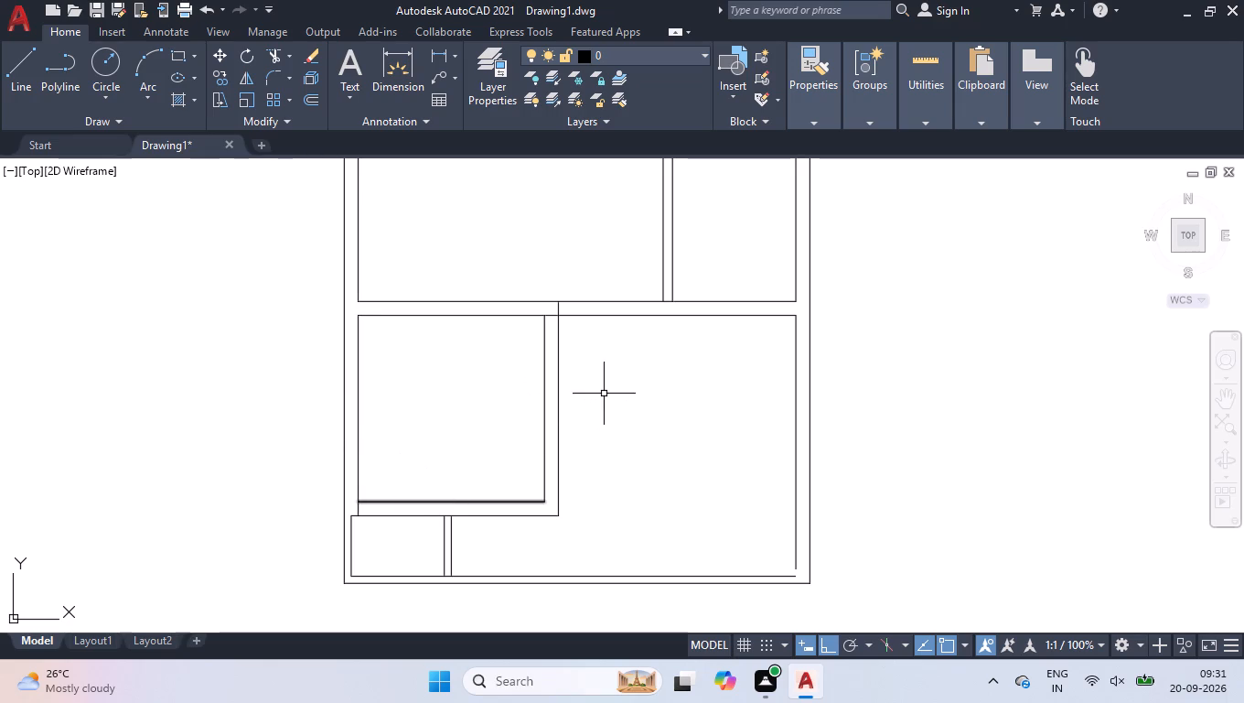
Trim the horizontal wall's lower line between the two vertical lines of the lower-left room's right wall.
{"action": "scroll", "coordinate": [551, 292], "scroll_direction": "up", "scroll_amount": 1}
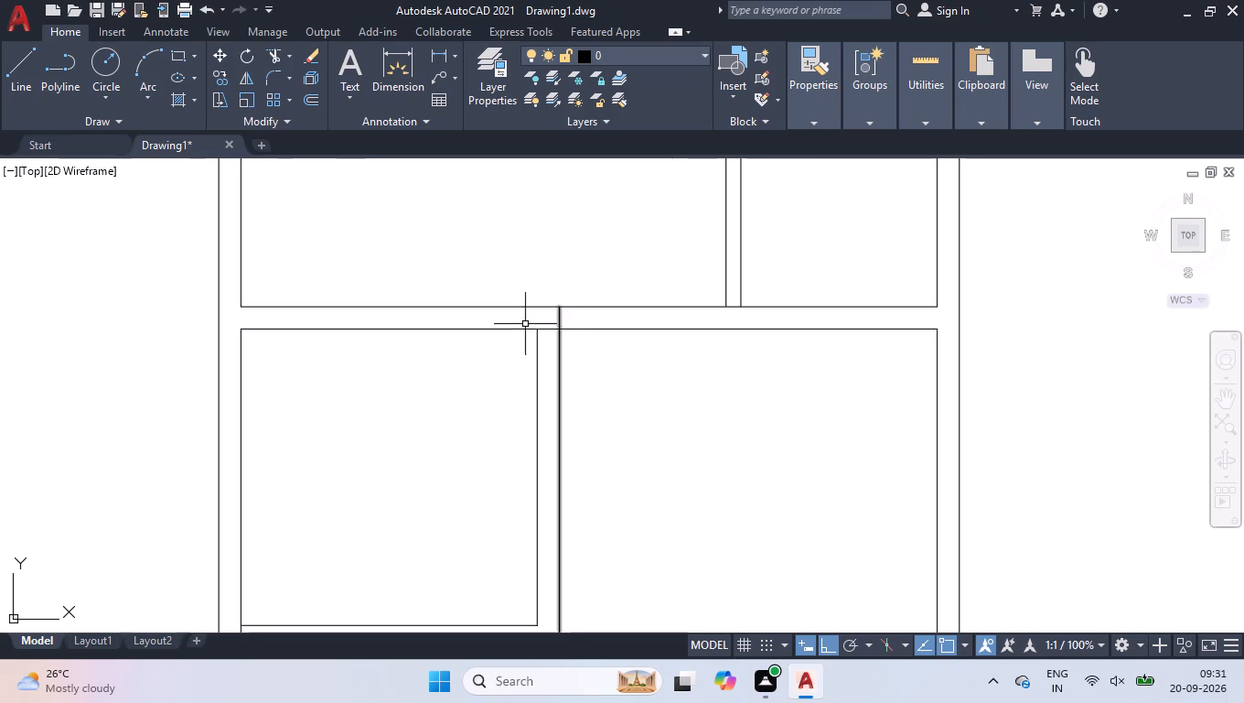
{"action": "type", "text": "tr"}
{"action": "key", "text": "Return"}
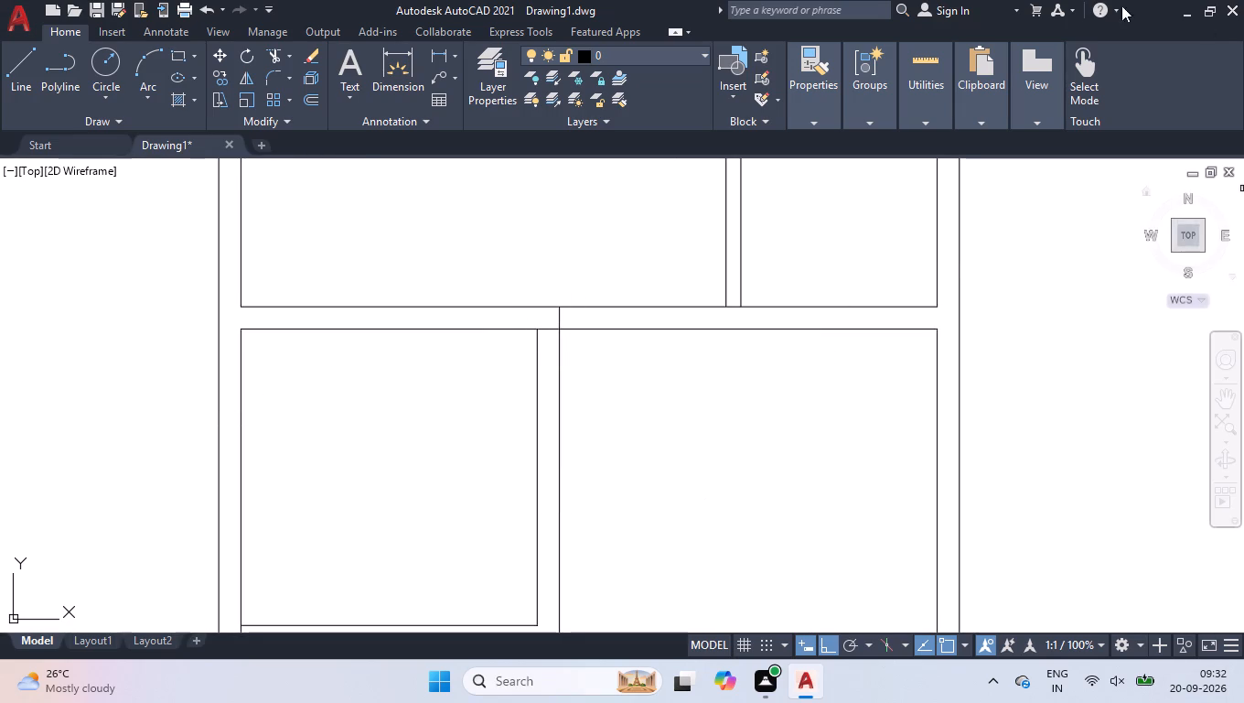
{"action": "left_click", "coordinate": [550, 327]}
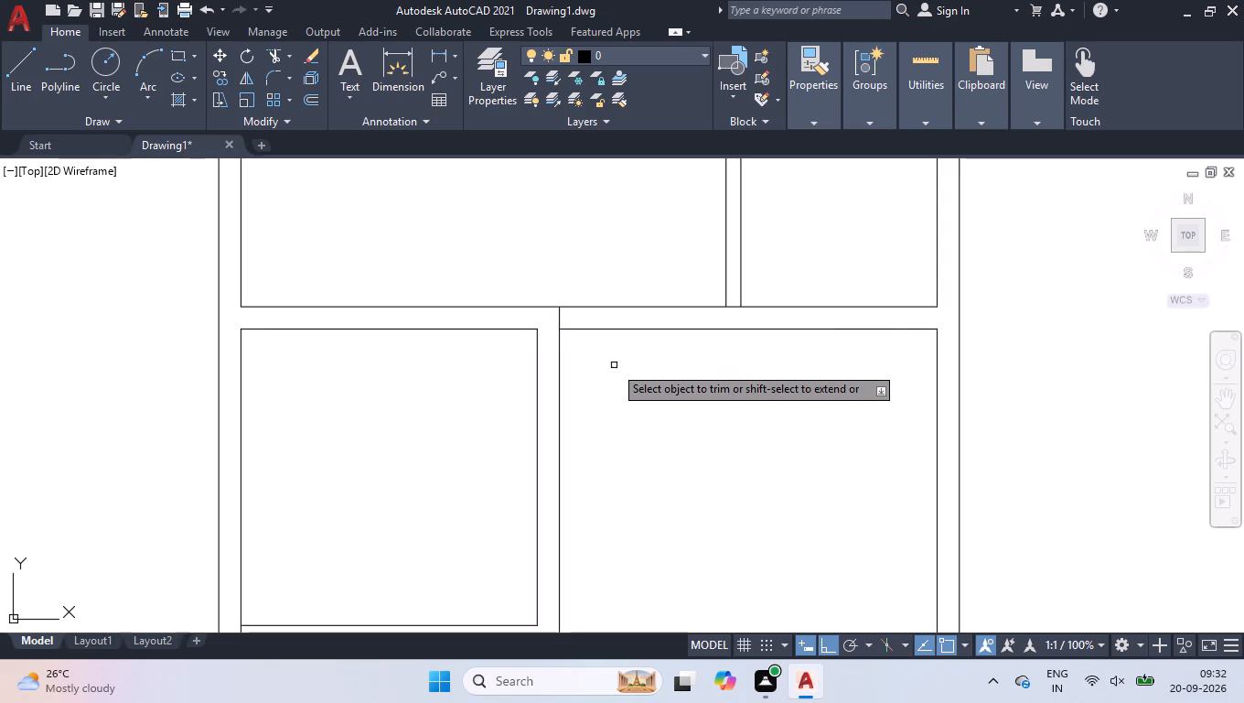
{"action": "key", "text": "Return"}
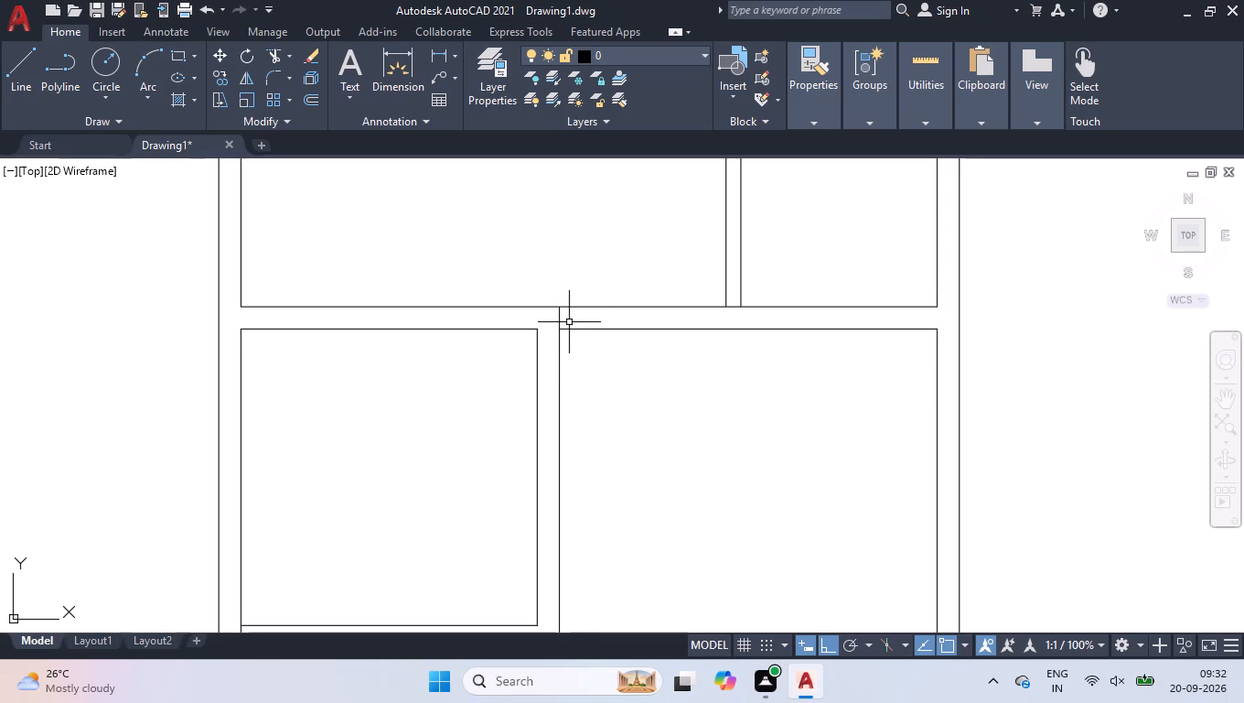
Draw a 9" vertical line across the horizontal wall at the top of the lower-left room's outer right wall line.
{"action": "key", "text": "l"}
{"action": "key", "text": "Return"}
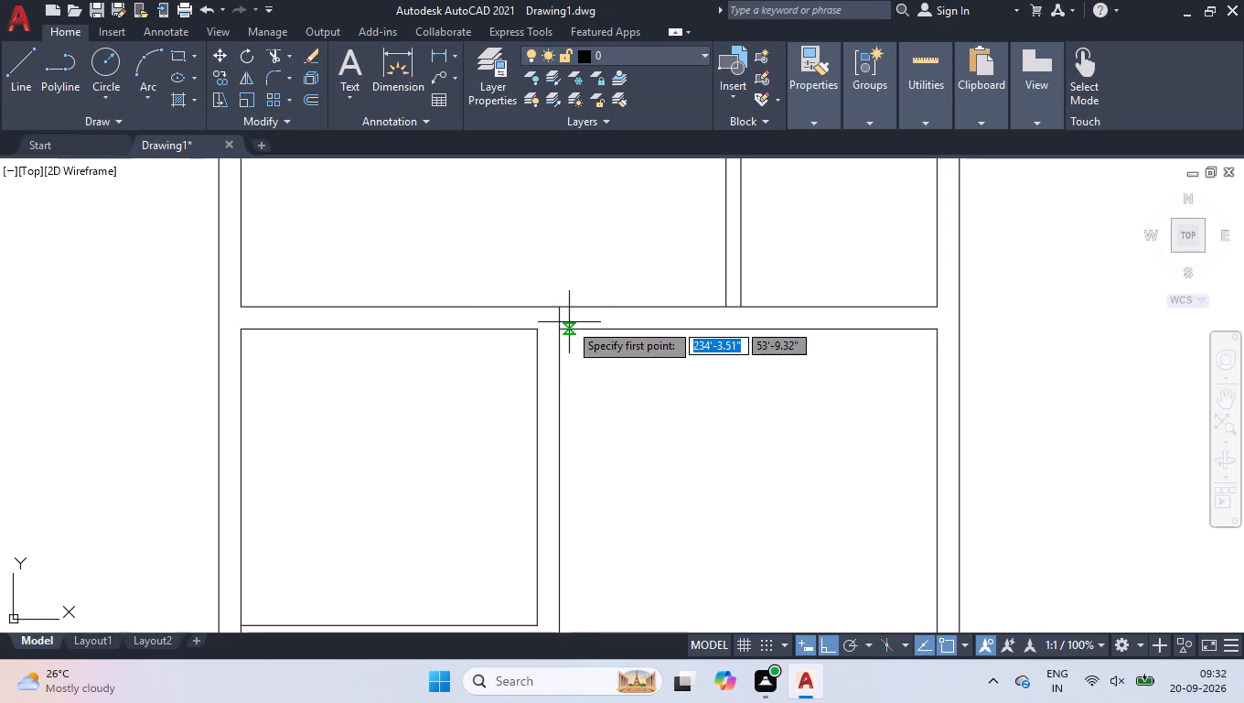
{"action": "left_click", "coordinate": [557, 330]}
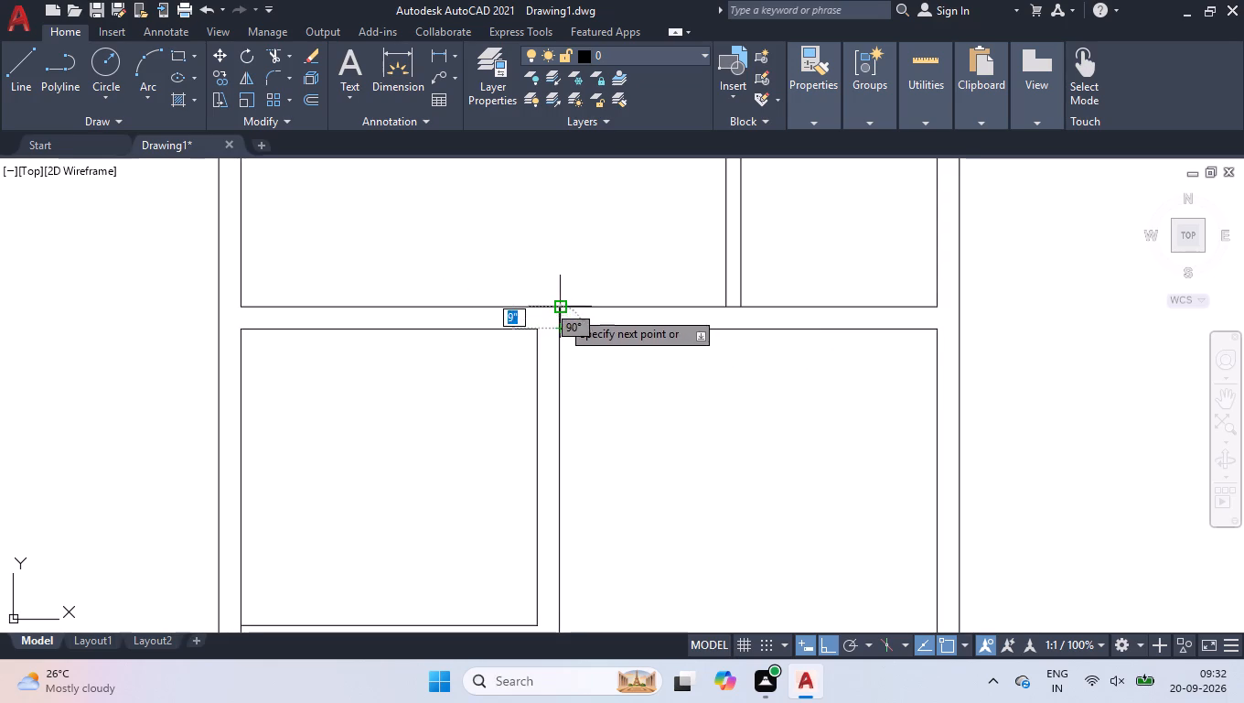
{"action": "left_click", "coordinate": [560, 308]}
{"action": "key", "text": "Return"}
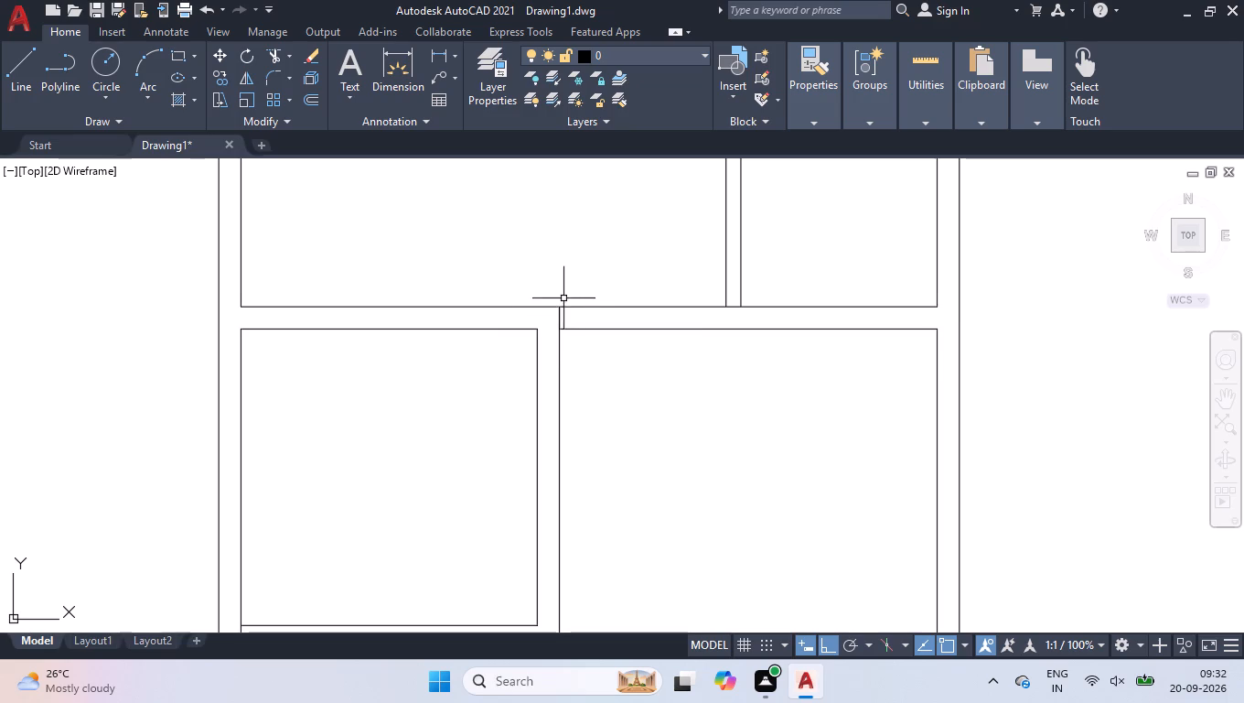
Move the short vertical line 5' to the right along the horizontal wall to mark an opening.
{"action": "left_click", "coordinate": [552, 297]}
{"action": "left_click", "coordinate": [587, 343]}
{"action": "scroll", "coordinate": [579, 320], "scroll_direction": "up", "scroll_amount": 2}
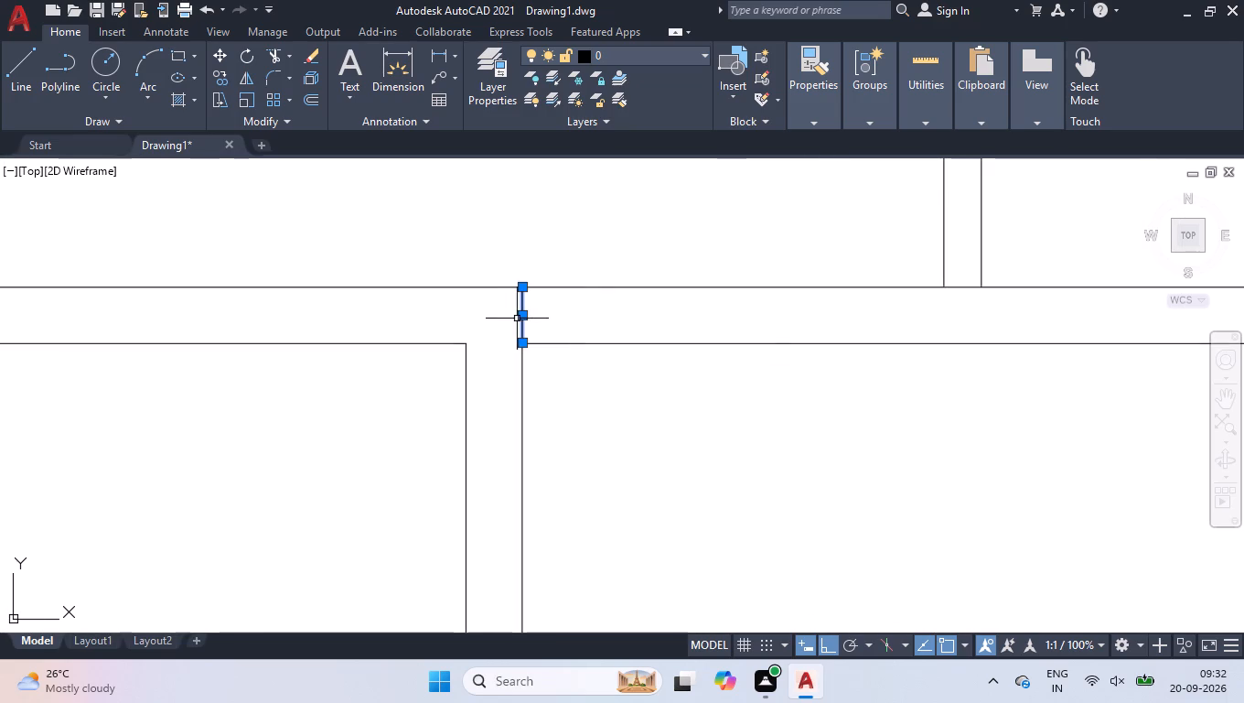
{"action": "left_click", "coordinate": [522, 315]}
{"action": "type", "text": "5'"}
{"action": "key", "text": "Return"}
{"action": "right_click", "coordinate": [565, 313]}
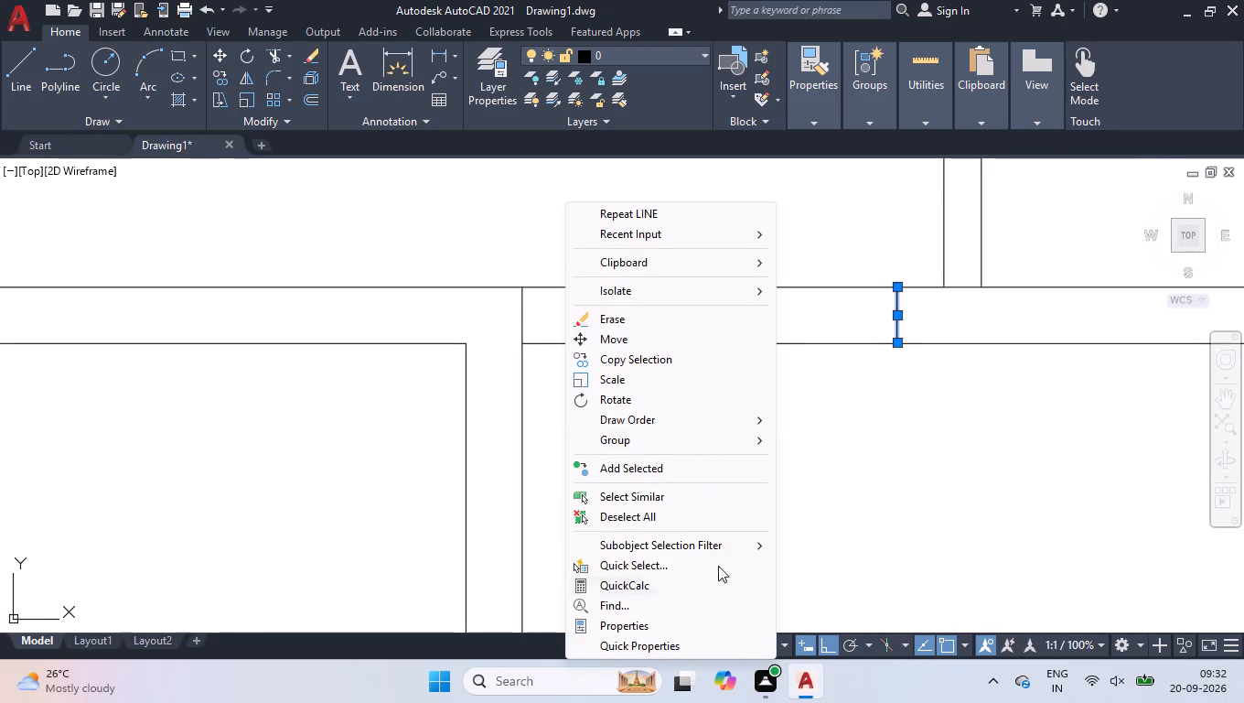
{"action": "left_click", "coordinate": [692, 514]}
Trim the horizontal wall's upper line between the two lines of the vertical partition above it.
{"action": "scroll", "coordinate": [434, 166], "scroll_direction": "down", "scroll_amount": 3}
{"action": "scroll", "coordinate": [555, 285], "scroll_direction": "down", "scroll_amount": 2}
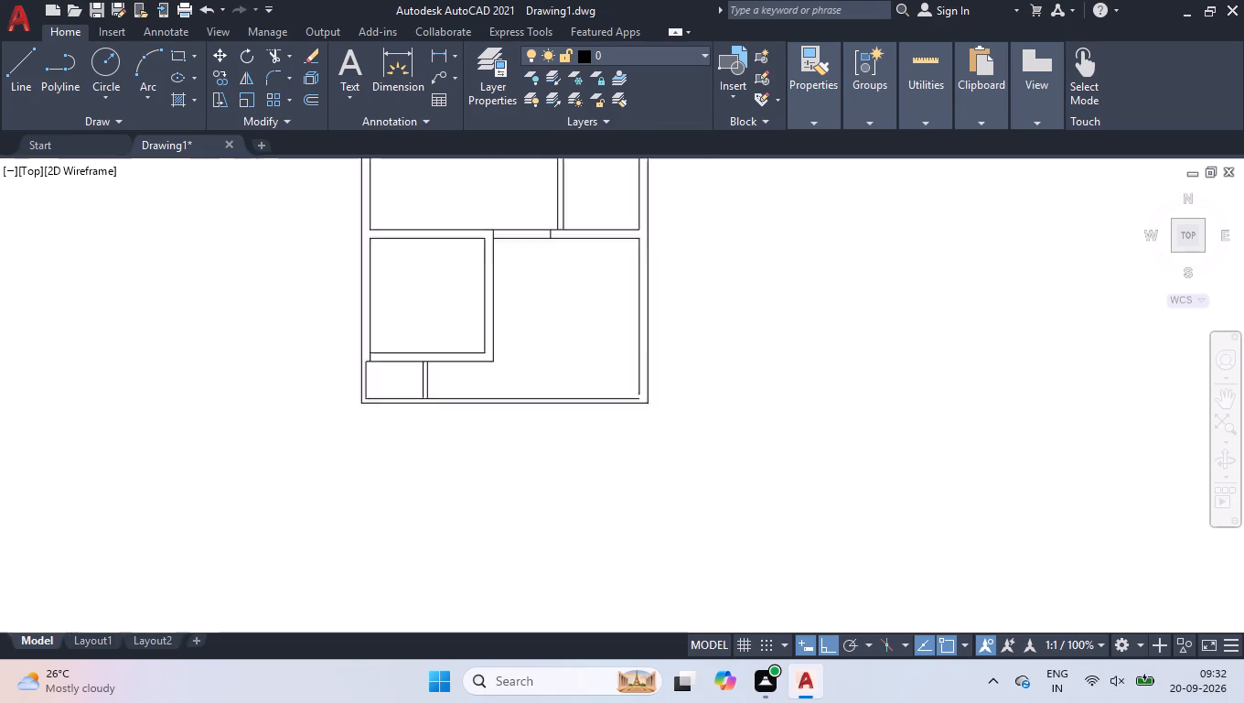
{"action": "scroll", "coordinate": [555, 285], "scroll_direction": "down", "scroll_amount": 1}
{"action": "scroll", "coordinate": [562, 278], "scroll_direction": "up", "scroll_amount": 1}
{"action": "scroll", "coordinate": [417, 224], "scroll_direction": "up", "scroll_amount": 2}
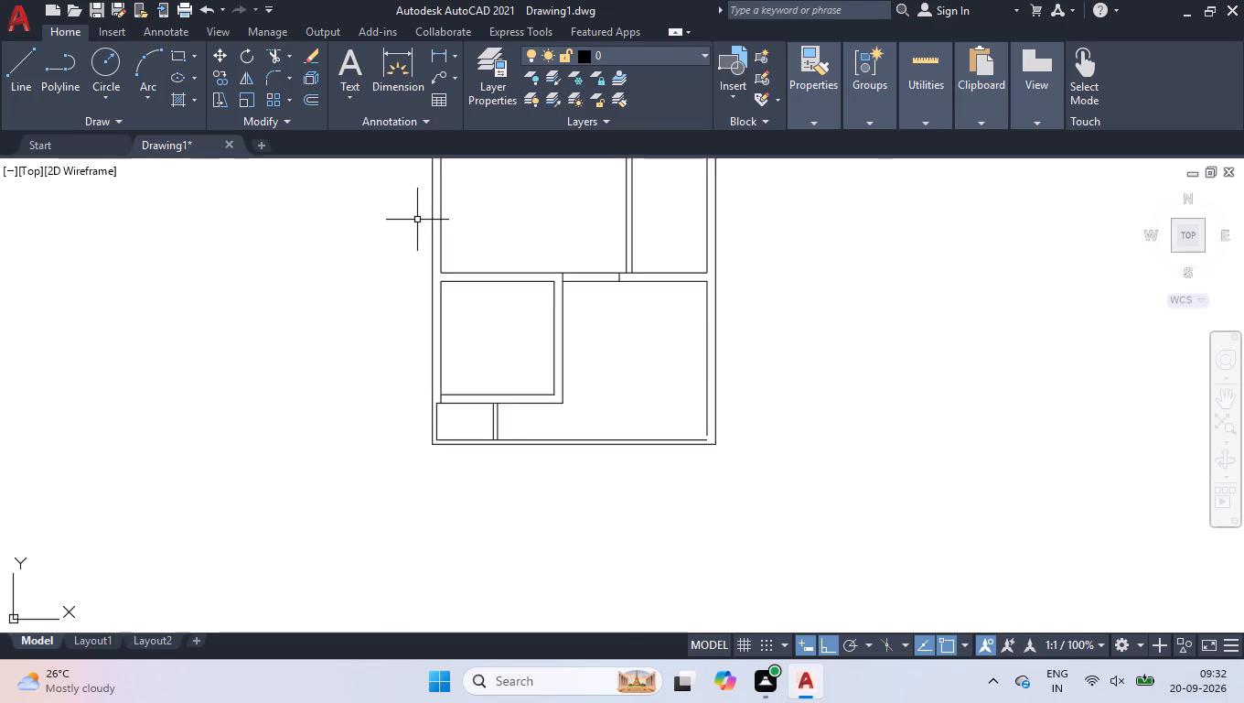
{"action": "scroll", "coordinate": [955, 283], "scroll_direction": "up", "scroll_amount": 1}
{"action": "scroll", "coordinate": [702, 328], "scroll_direction": "up", "scroll_amount": 1}
{"action": "scroll", "coordinate": [581, 300], "scroll_direction": "up", "scroll_amount": 1}
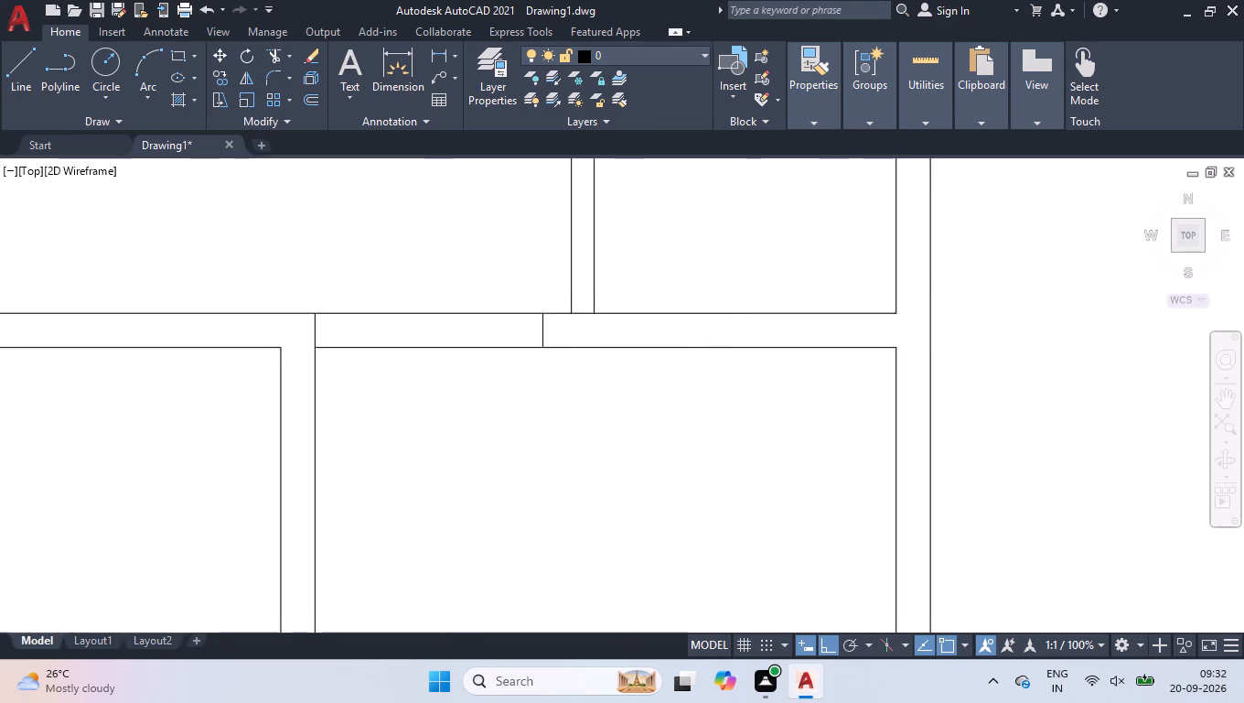
{"action": "type", "text": "tr"}
{"action": "key", "text": "Return"}
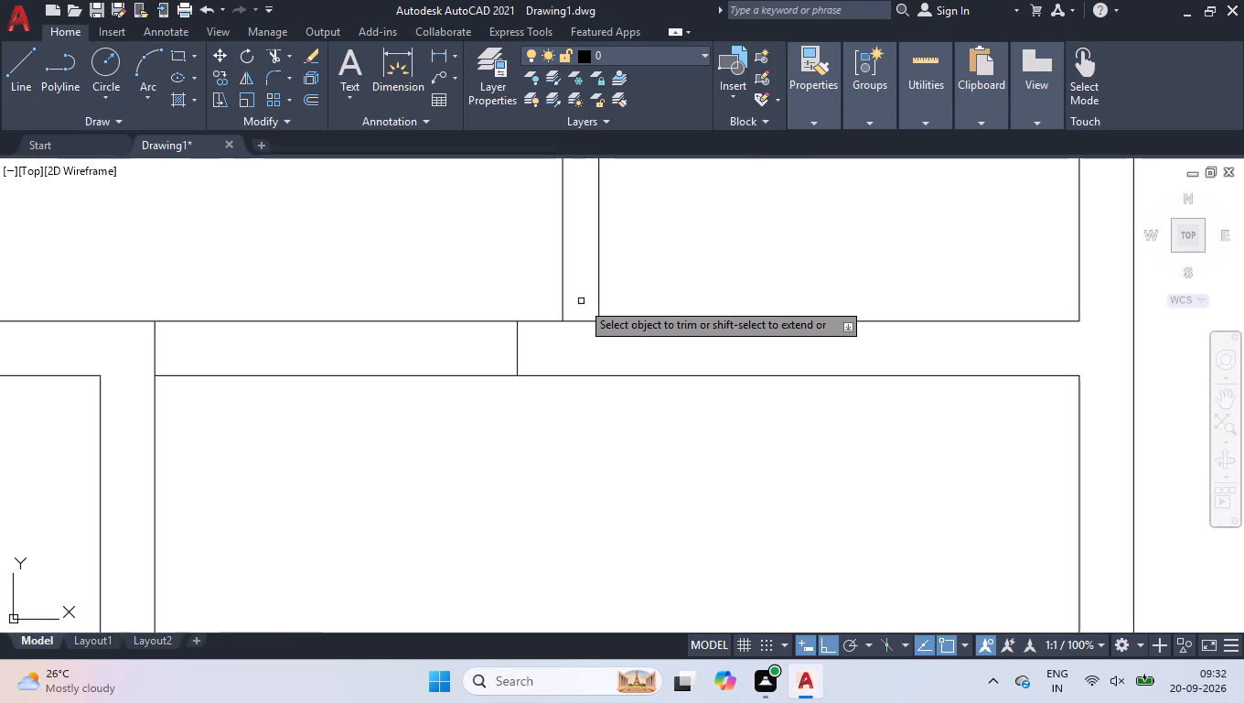
{"action": "left_click_drag", "start_coordinate": [582, 301], "coordinate": [584, 309]}
{"action": "left_click", "coordinate": [591, 351]}
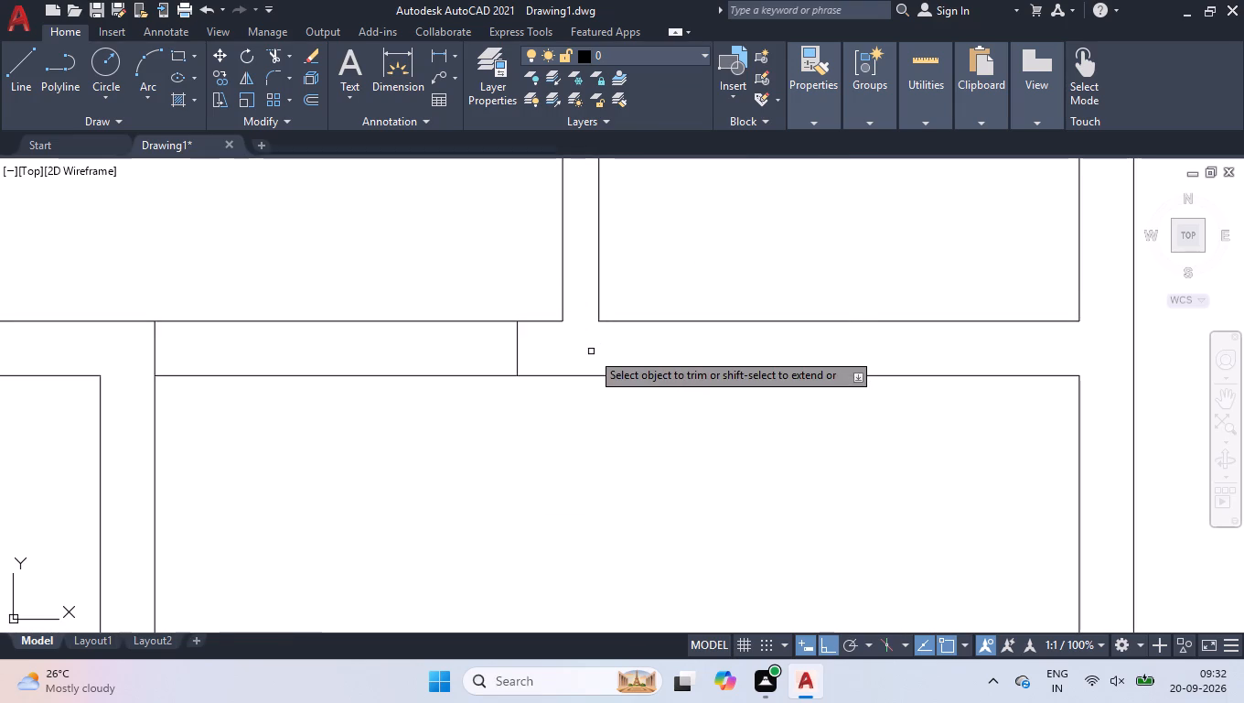
{"action": "key", "text": "Return"}
Draw two vertical lines about 3'-6" apart across the 9" wall below the upper-right room.
{"action": "key", "text": "l"}
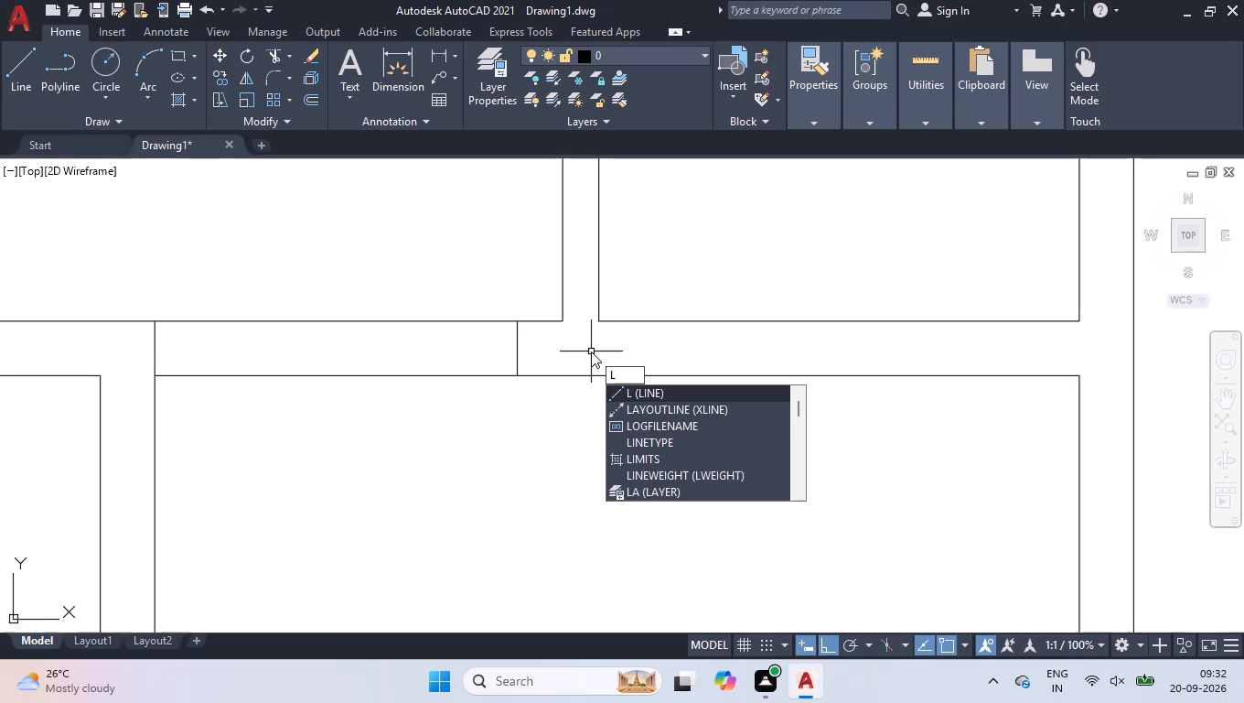
{"action": "key", "text": "Return"}
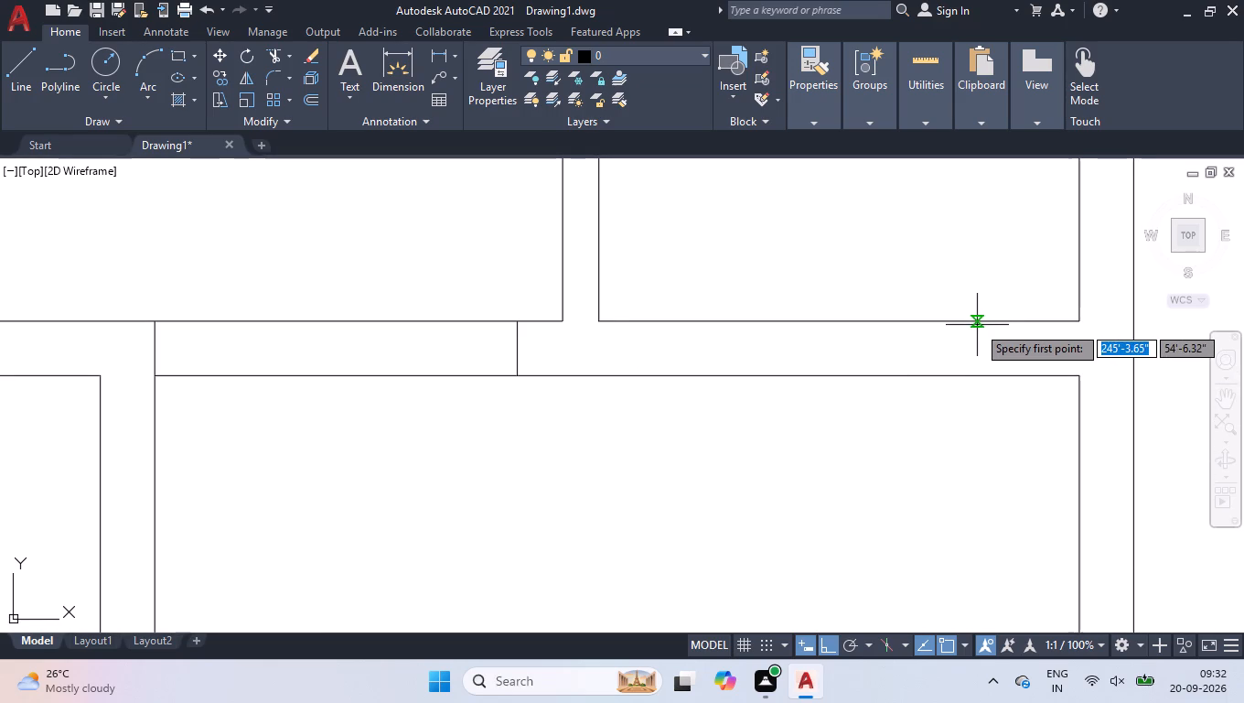
{"action": "left_click", "coordinate": [975, 323]}
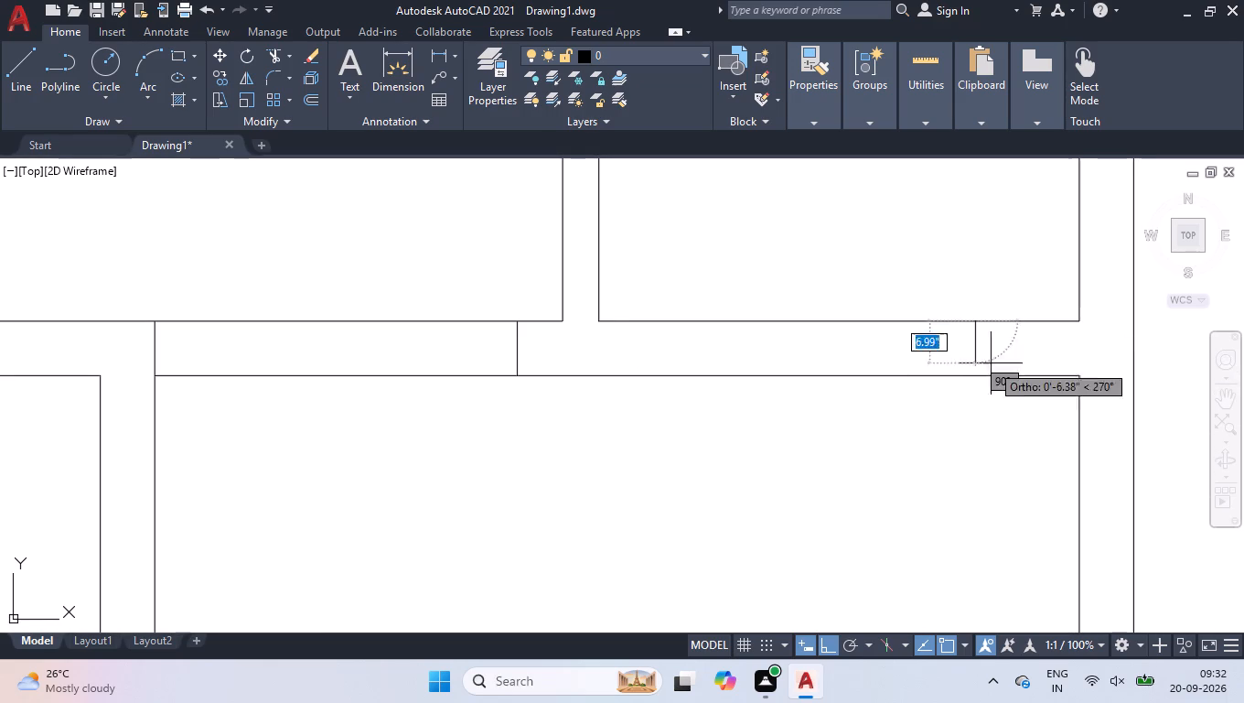
{"action": "left_click", "coordinate": [978, 373]}
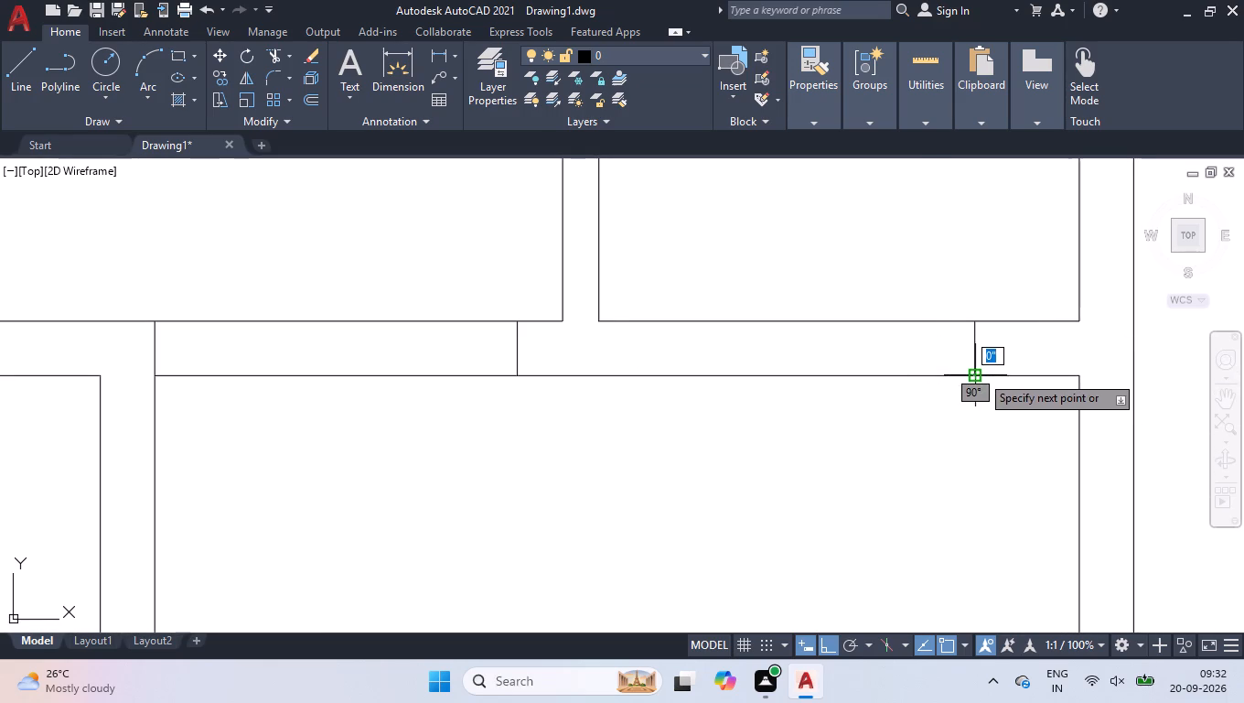
{"action": "key", "text": "Return"}
{"action": "key", "text": "Return"}
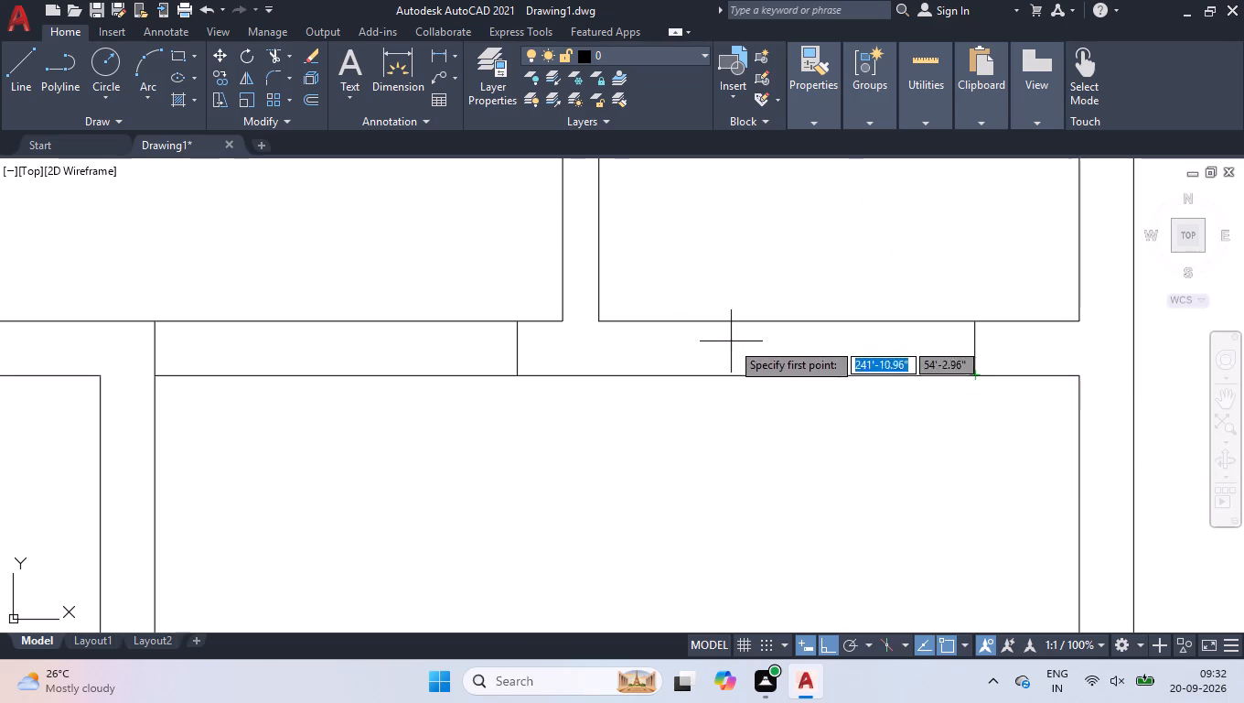
{"action": "left_click", "coordinate": [721, 323]}
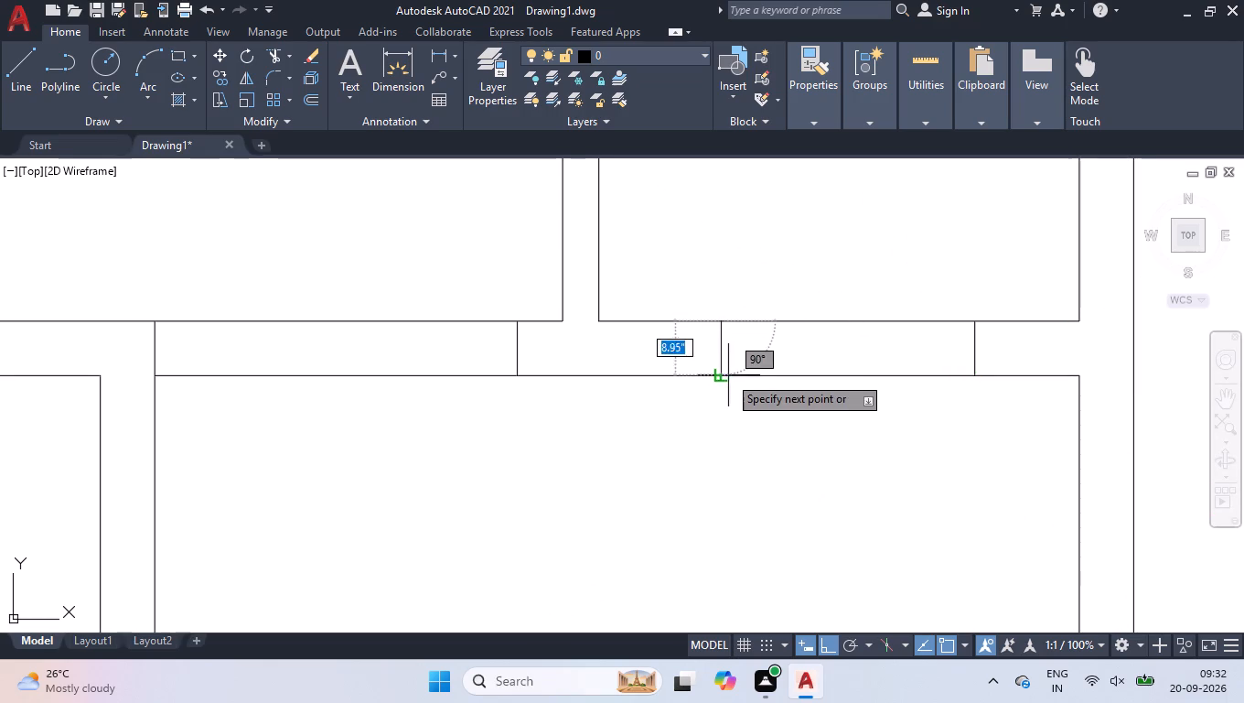
{"action": "left_click", "coordinate": [720, 379]}
{"action": "key", "text": "Return"}
Draw a horizontal line joining the midpoints of those two vertical lines to form a window.
{"action": "key", "text": "Return"}
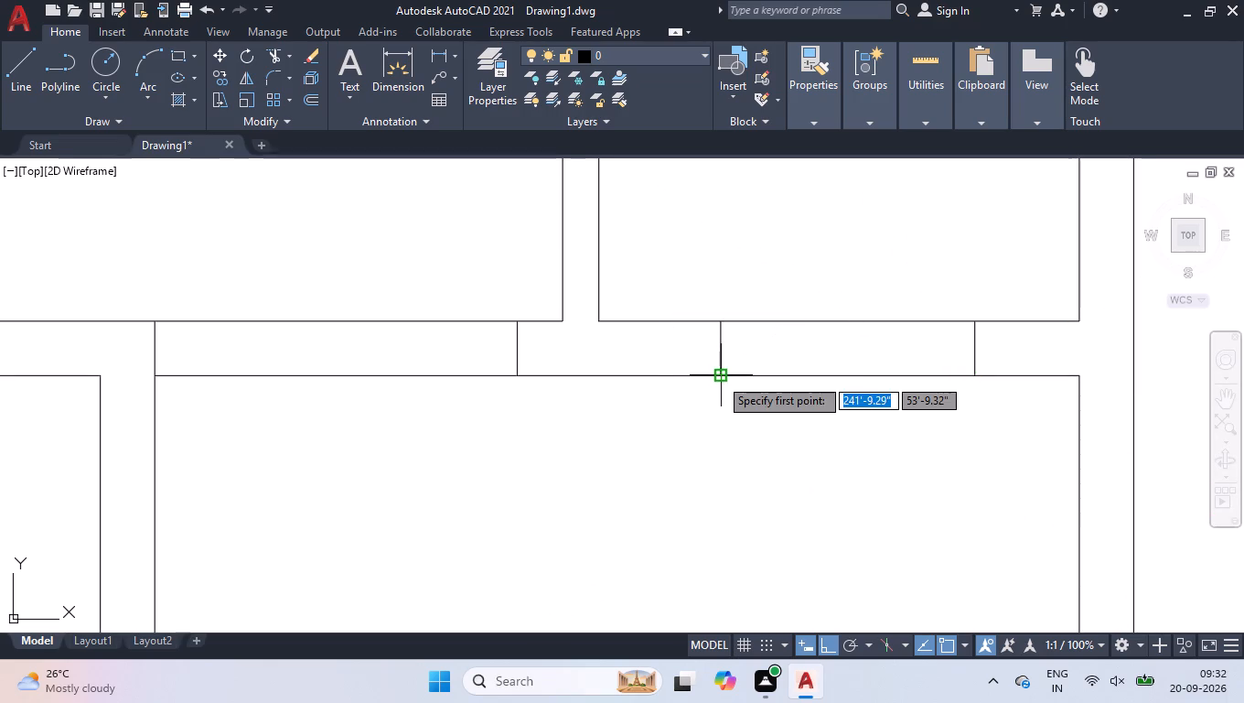
{"action": "left_click", "coordinate": [717, 351]}
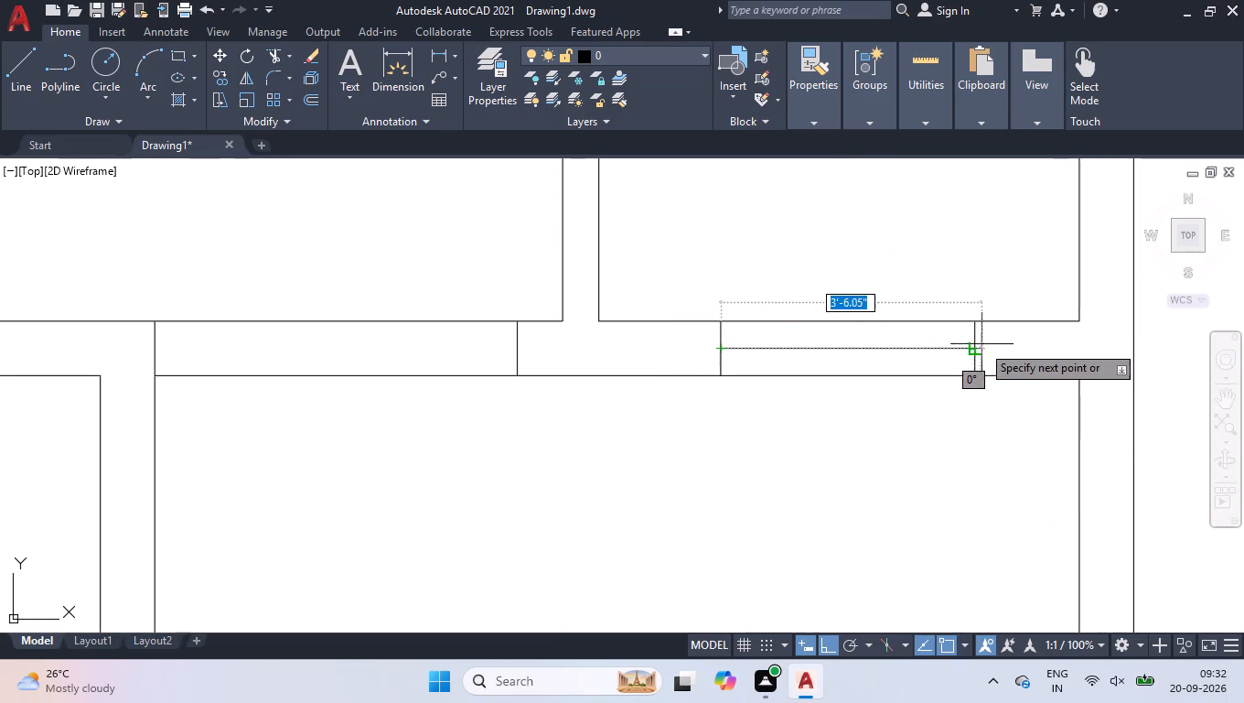
{"action": "left_click", "coordinate": [976, 350]}
{"action": "key", "text": "Return"}
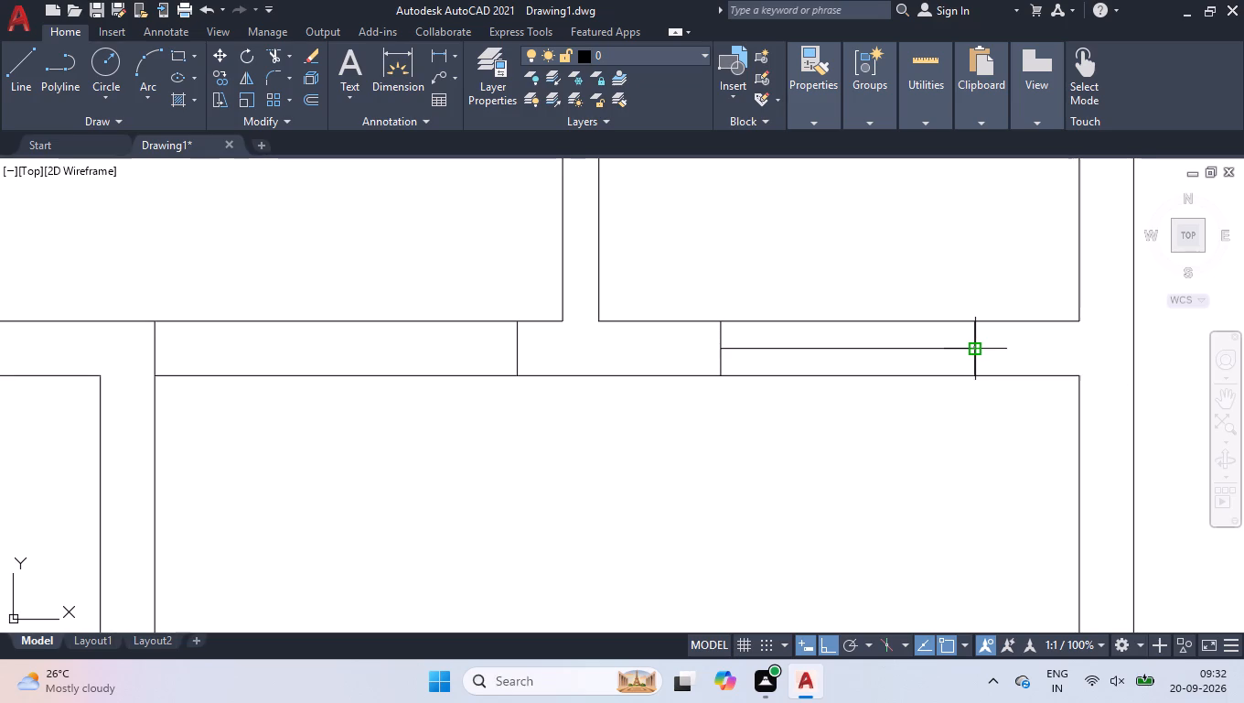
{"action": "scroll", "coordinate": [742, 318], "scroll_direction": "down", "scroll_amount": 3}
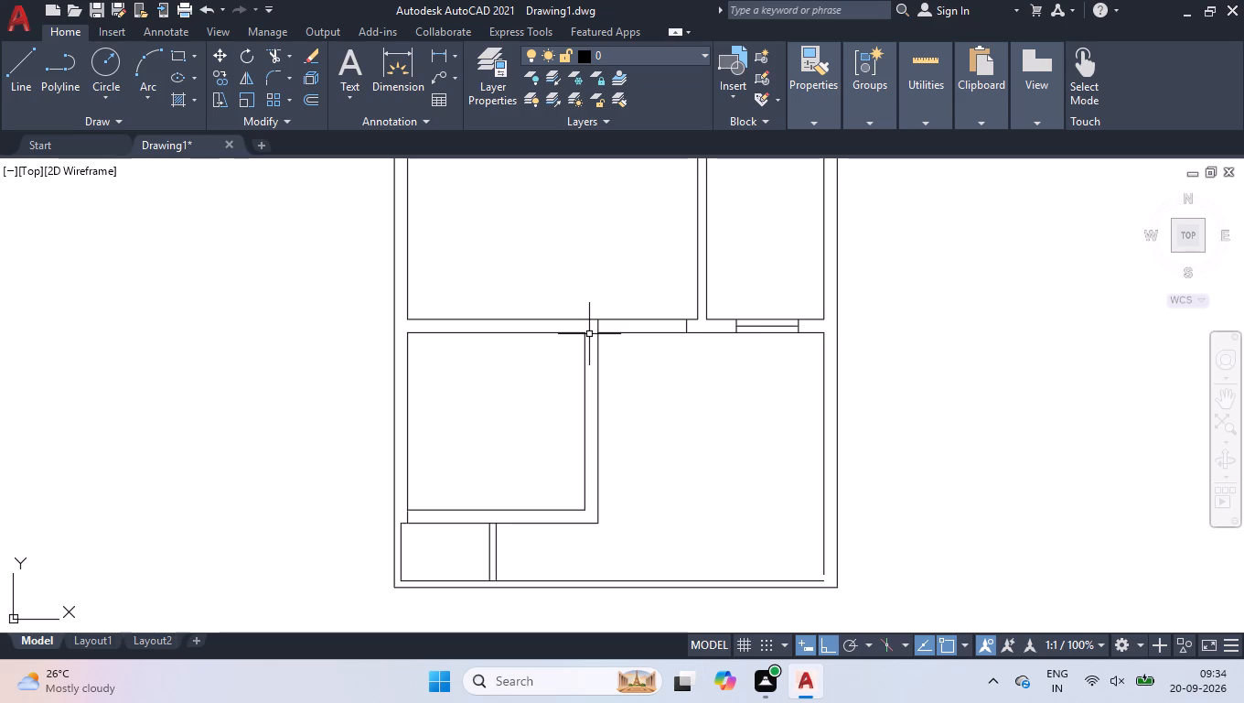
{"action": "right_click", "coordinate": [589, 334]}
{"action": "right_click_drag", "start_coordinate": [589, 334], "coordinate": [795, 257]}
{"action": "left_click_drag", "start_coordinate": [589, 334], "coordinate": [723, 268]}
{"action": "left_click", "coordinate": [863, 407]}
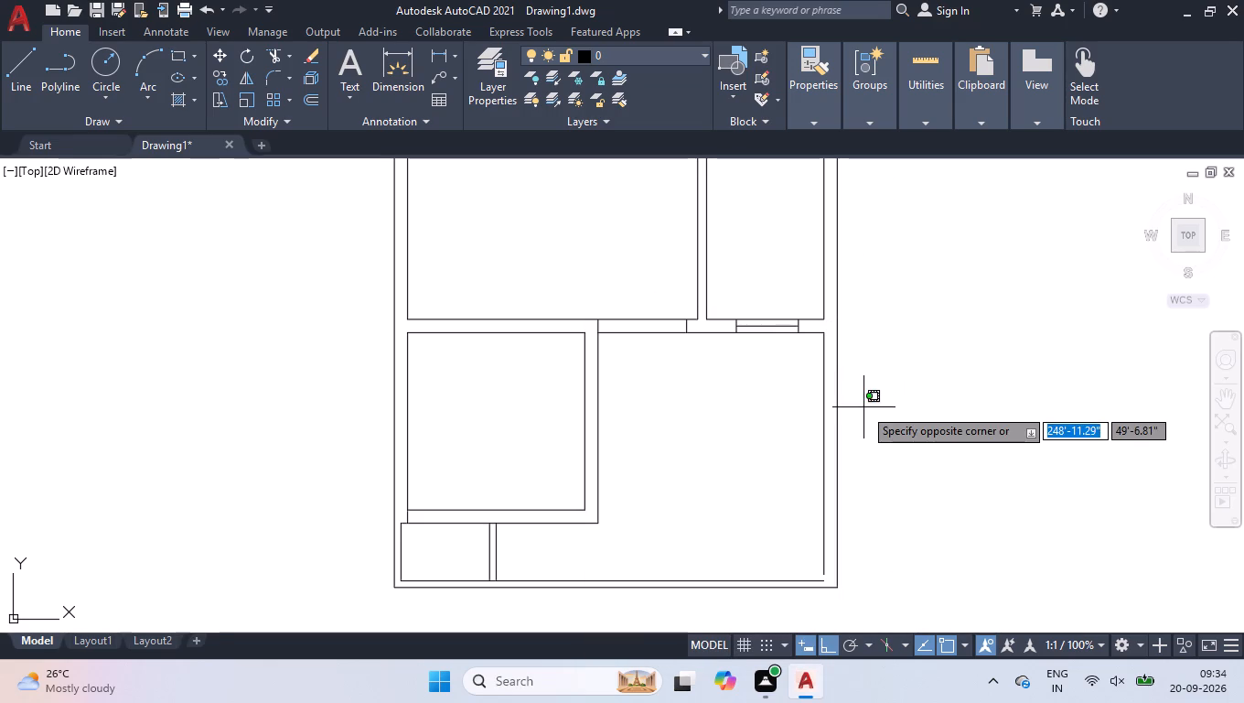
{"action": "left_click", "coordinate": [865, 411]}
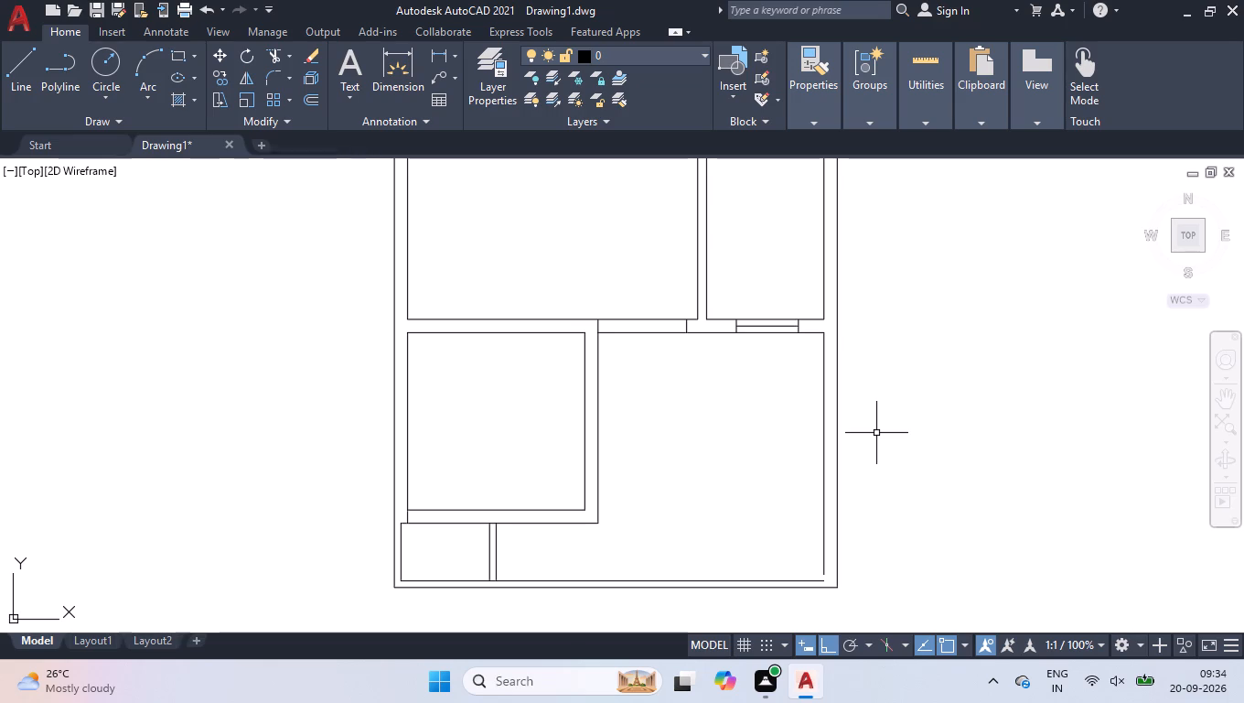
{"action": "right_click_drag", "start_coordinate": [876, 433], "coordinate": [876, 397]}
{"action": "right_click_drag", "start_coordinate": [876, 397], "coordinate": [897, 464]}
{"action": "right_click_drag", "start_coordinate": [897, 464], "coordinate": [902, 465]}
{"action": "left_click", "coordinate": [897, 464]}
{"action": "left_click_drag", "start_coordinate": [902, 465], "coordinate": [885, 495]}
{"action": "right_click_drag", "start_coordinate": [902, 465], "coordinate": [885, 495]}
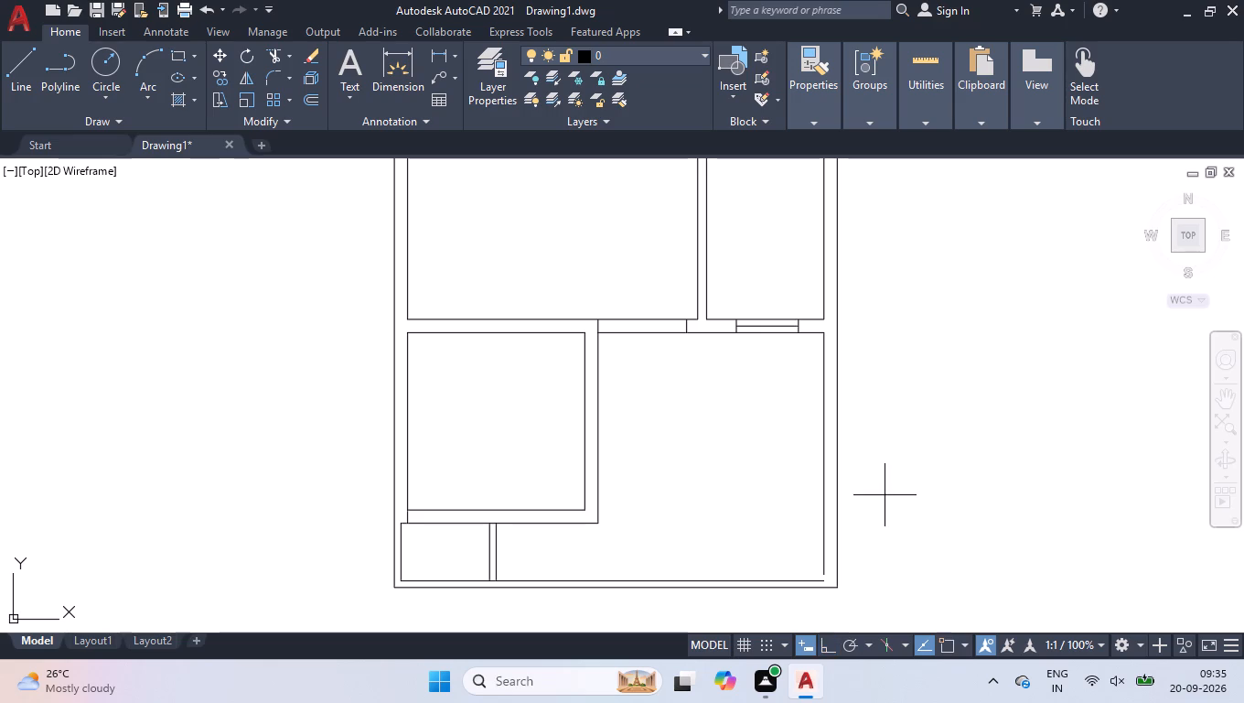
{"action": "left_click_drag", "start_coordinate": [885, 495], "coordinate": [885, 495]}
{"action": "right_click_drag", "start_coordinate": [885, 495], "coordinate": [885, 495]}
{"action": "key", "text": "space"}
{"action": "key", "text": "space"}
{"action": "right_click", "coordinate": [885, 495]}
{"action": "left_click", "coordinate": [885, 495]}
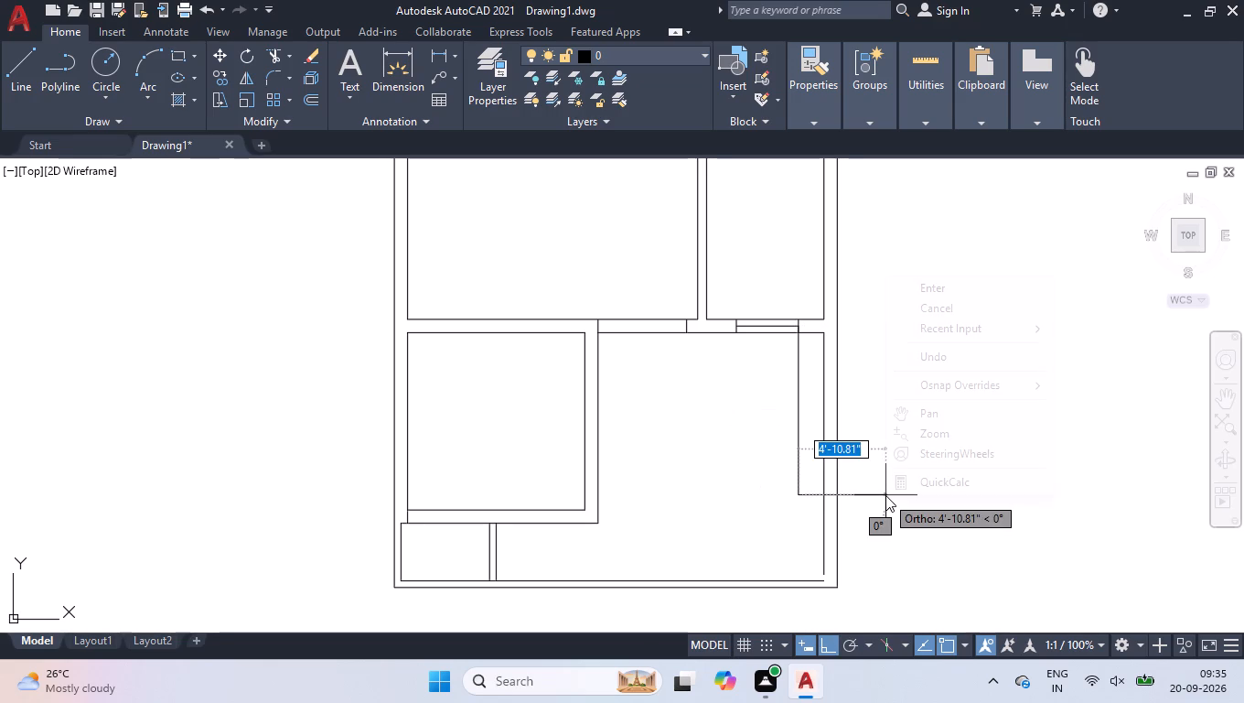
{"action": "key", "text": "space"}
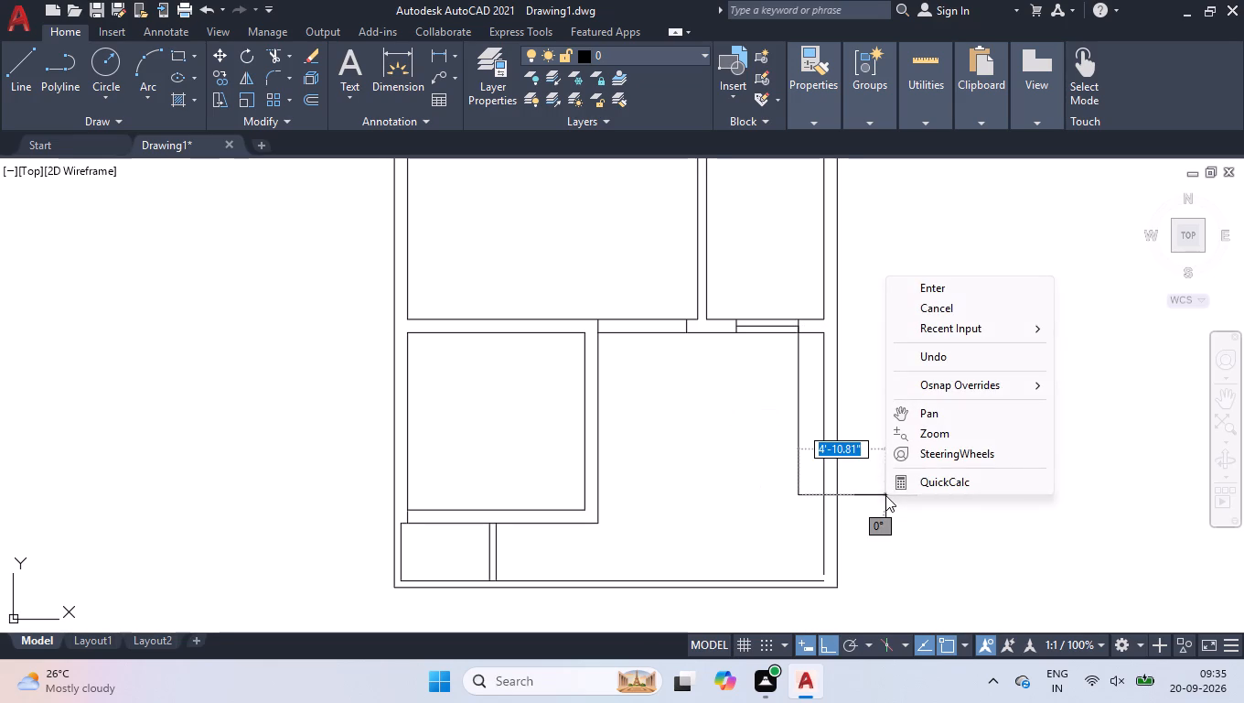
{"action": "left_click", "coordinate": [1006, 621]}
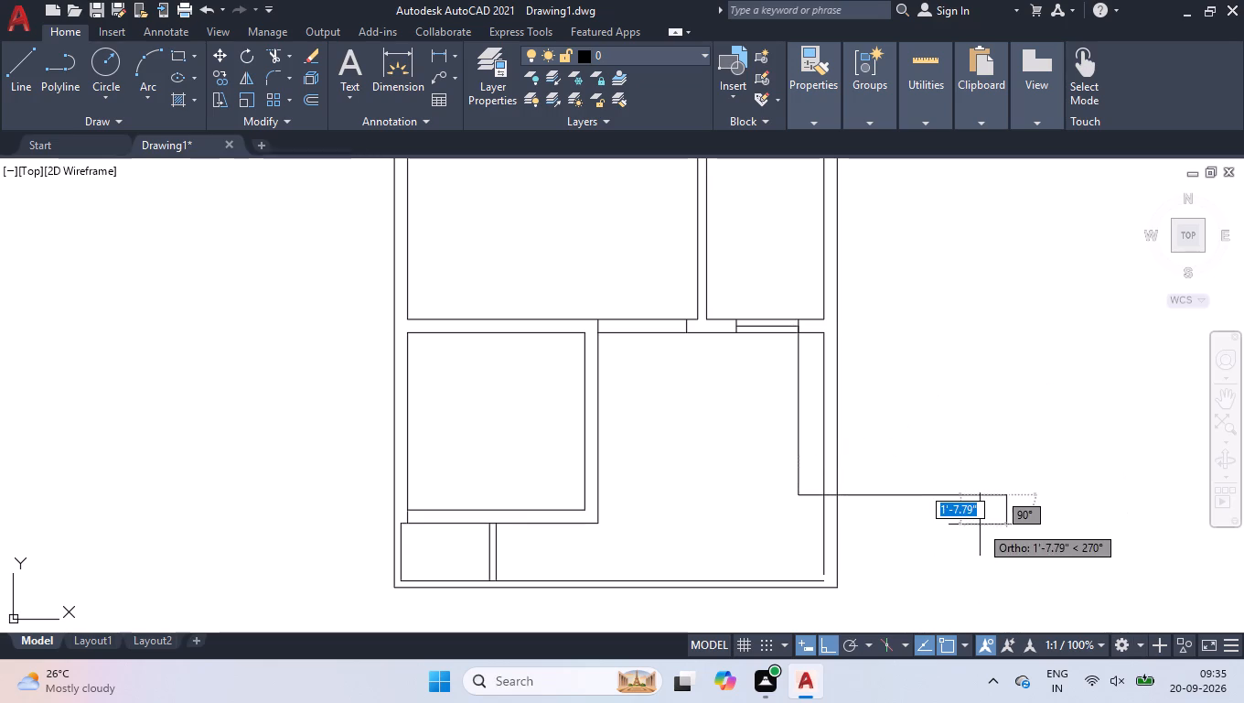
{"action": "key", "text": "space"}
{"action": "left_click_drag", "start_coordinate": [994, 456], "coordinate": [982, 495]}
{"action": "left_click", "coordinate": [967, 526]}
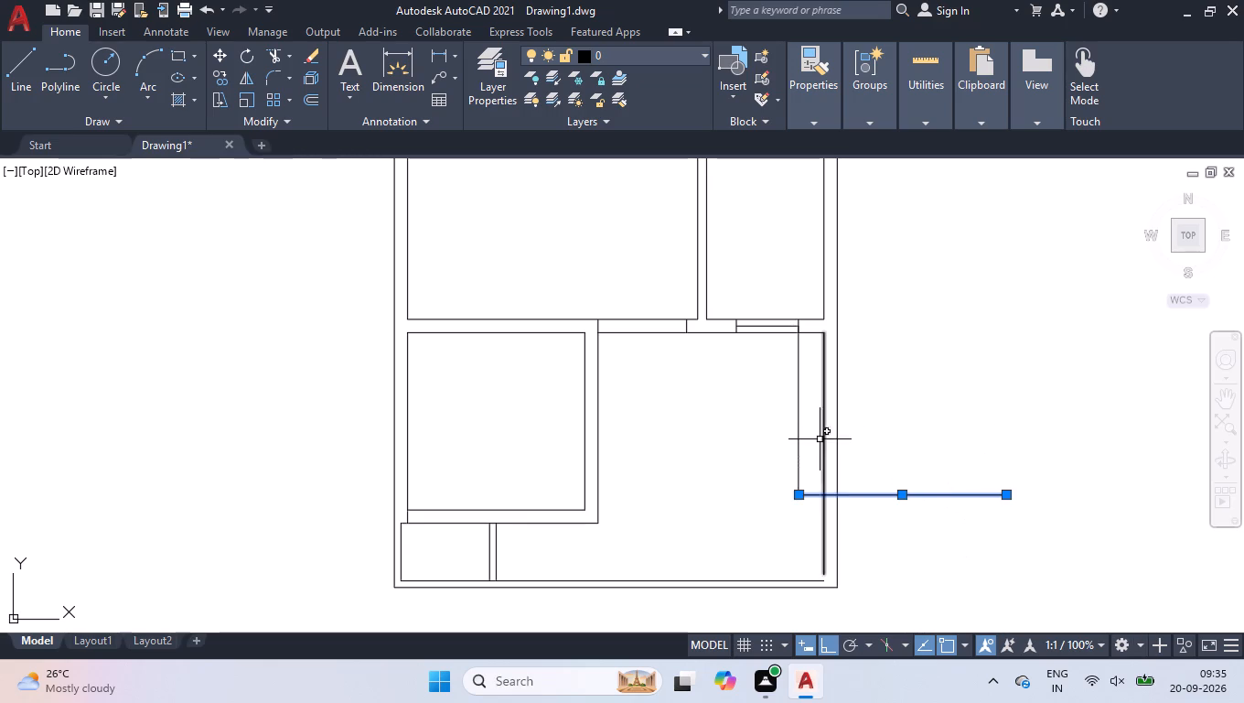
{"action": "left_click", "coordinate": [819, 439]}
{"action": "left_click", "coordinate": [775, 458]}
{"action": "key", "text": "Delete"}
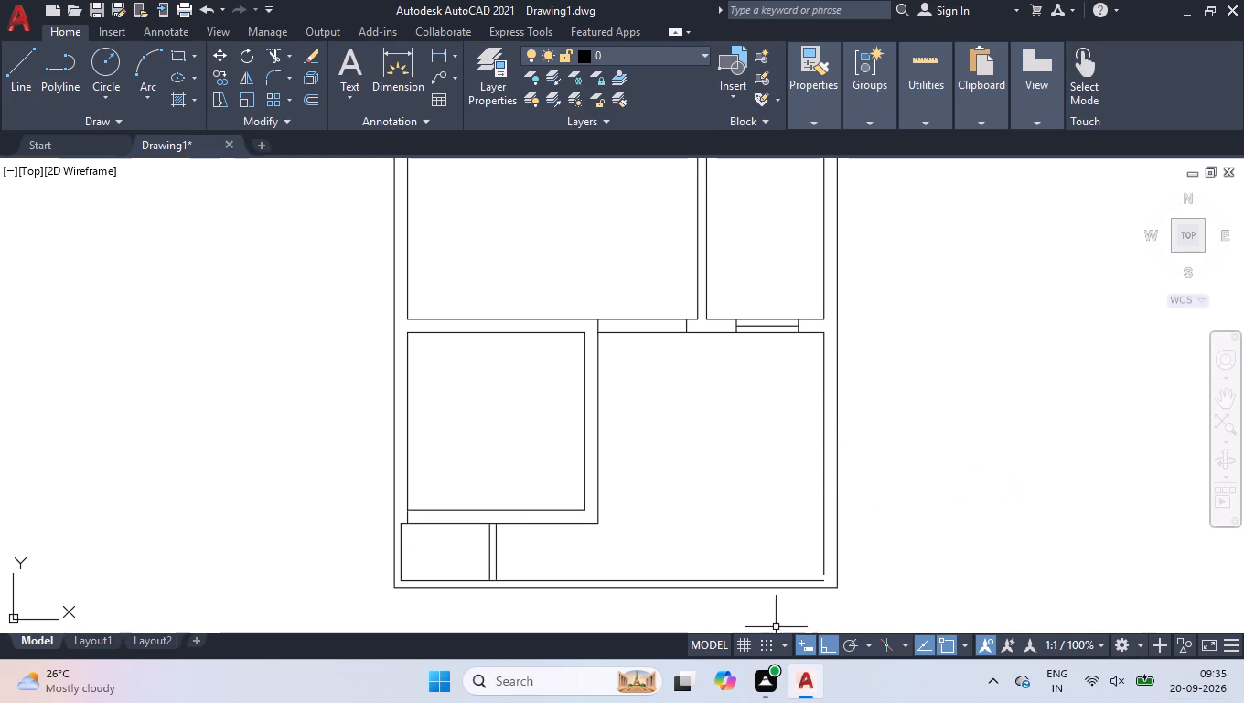
Trim the horizontal wall's lower line between the two vertical partition lines at the partition's upper end, opening that junction.
{"action": "scroll", "coordinate": [733, 456], "scroll_direction": "down", "scroll_amount": 2}
{"action": "scroll", "coordinate": [738, 458], "scroll_direction": "up", "scroll_amount": 1}
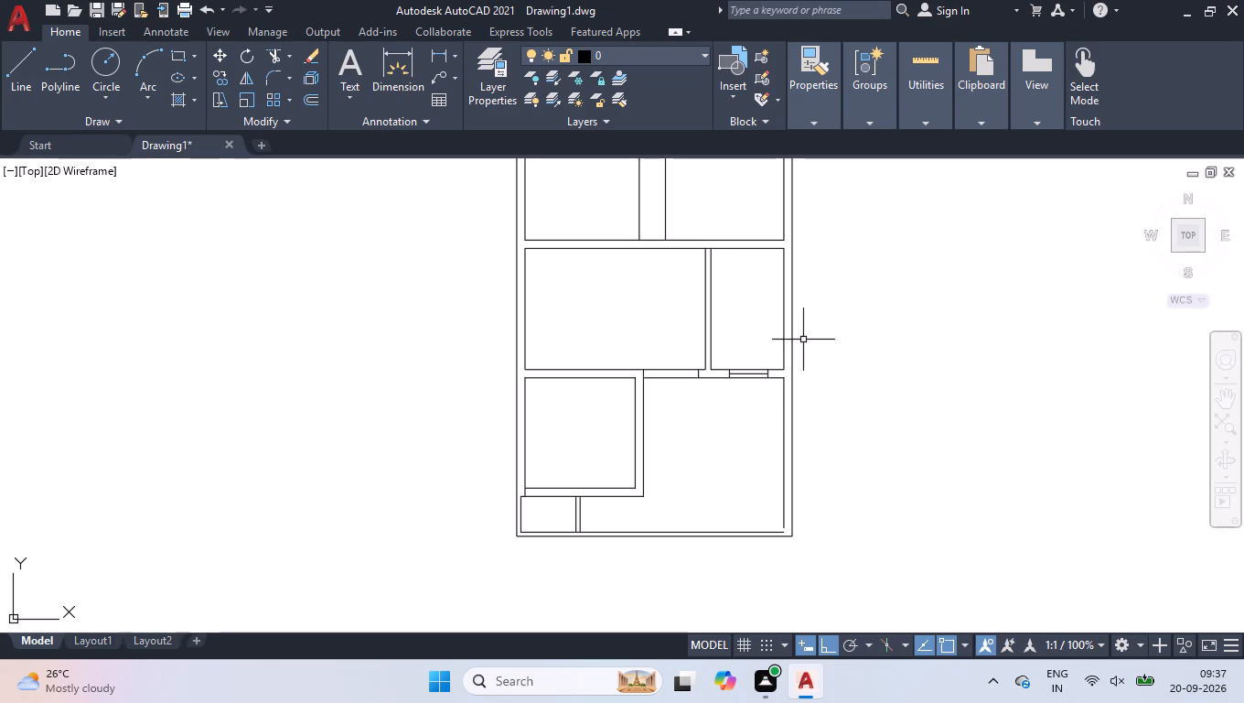
{"action": "scroll", "coordinate": [705, 564], "scroll_direction": "down", "scroll_amount": 1}
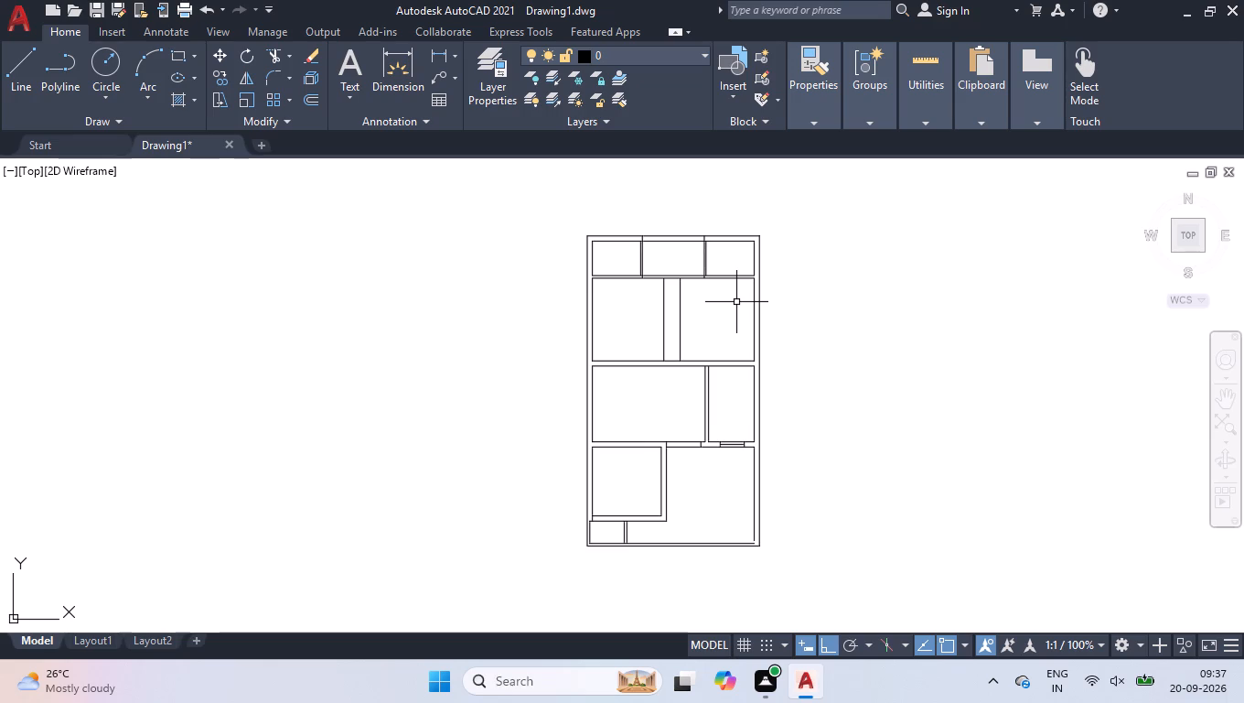
{"action": "scroll", "coordinate": [738, 240], "scroll_direction": "up", "scroll_amount": 2}
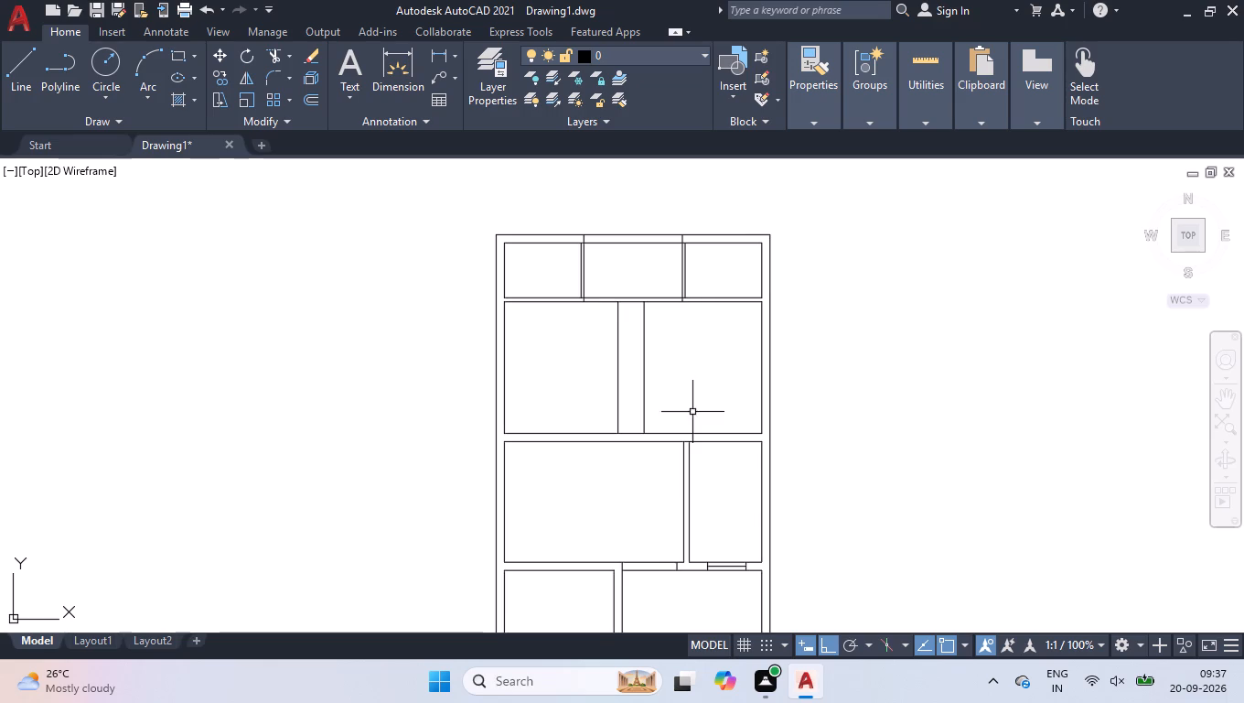
{"action": "scroll", "coordinate": [623, 305], "scroll_direction": "down", "scroll_amount": 2}
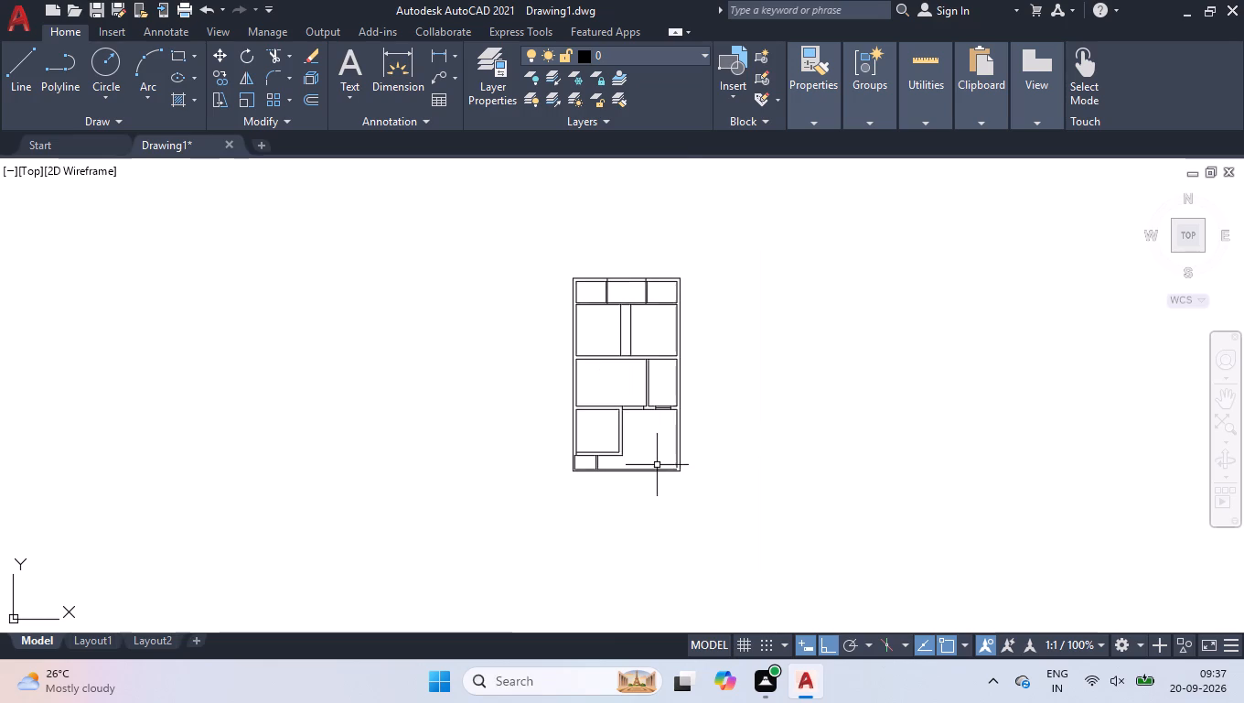
{"action": "scroll", "coordinate": [656, 467], "scroll_direction": "up", "scroll_amount": 1}
{"action": "scroll", "coordinate": [563, 331], "scroll_direction": "up", "scroll_amount": 1}
{"action": "scroll", "coordinate": [750, 359], "scroll_direction": "up", "scroll_amount": 1}
{"action": "scroll", "coordinate": [628, 229], "scroll_direction": "up", "scroll_amount": 1}
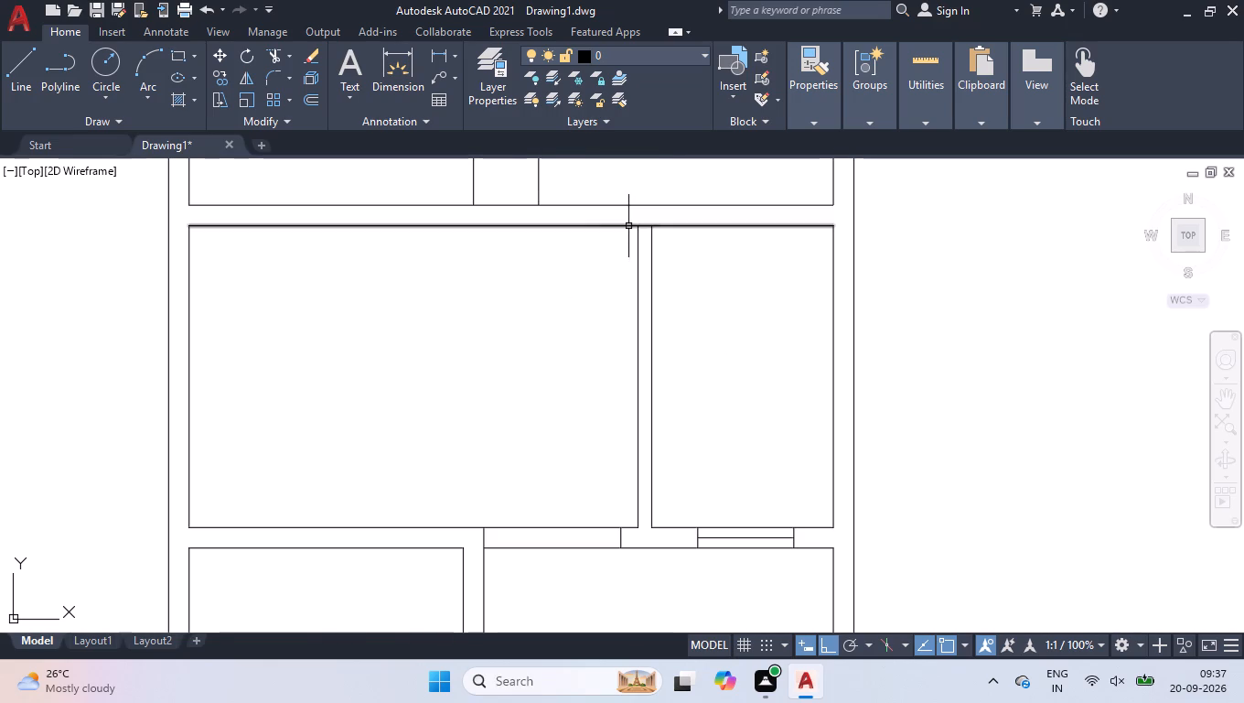
{"action": "type", "text": "tr"}
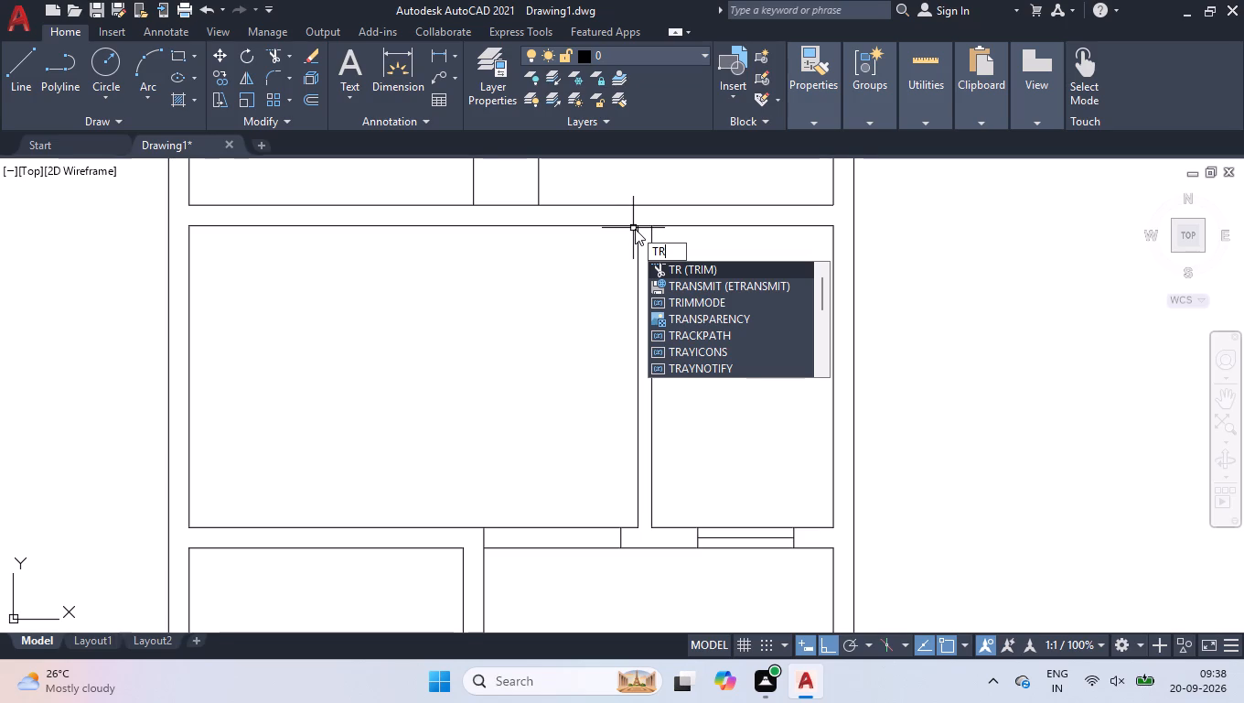
{"action": "key", "text": "Return"}
{"action": "scroll", "coordinate": [647, 237], "scroll_direction": "up", "scroll_amount": 1}
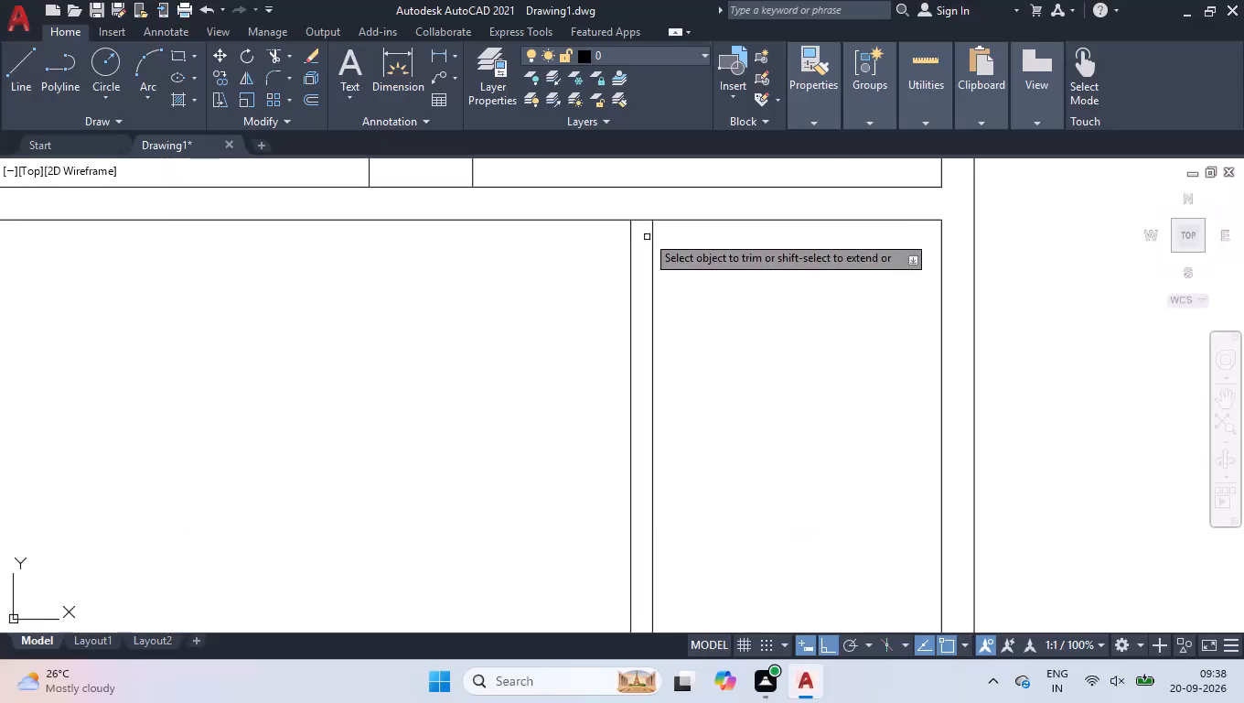
{"action": "left_click", "coordinate": [632, 203]}
{"action": "left_click", "coordinate": [642, 230]}
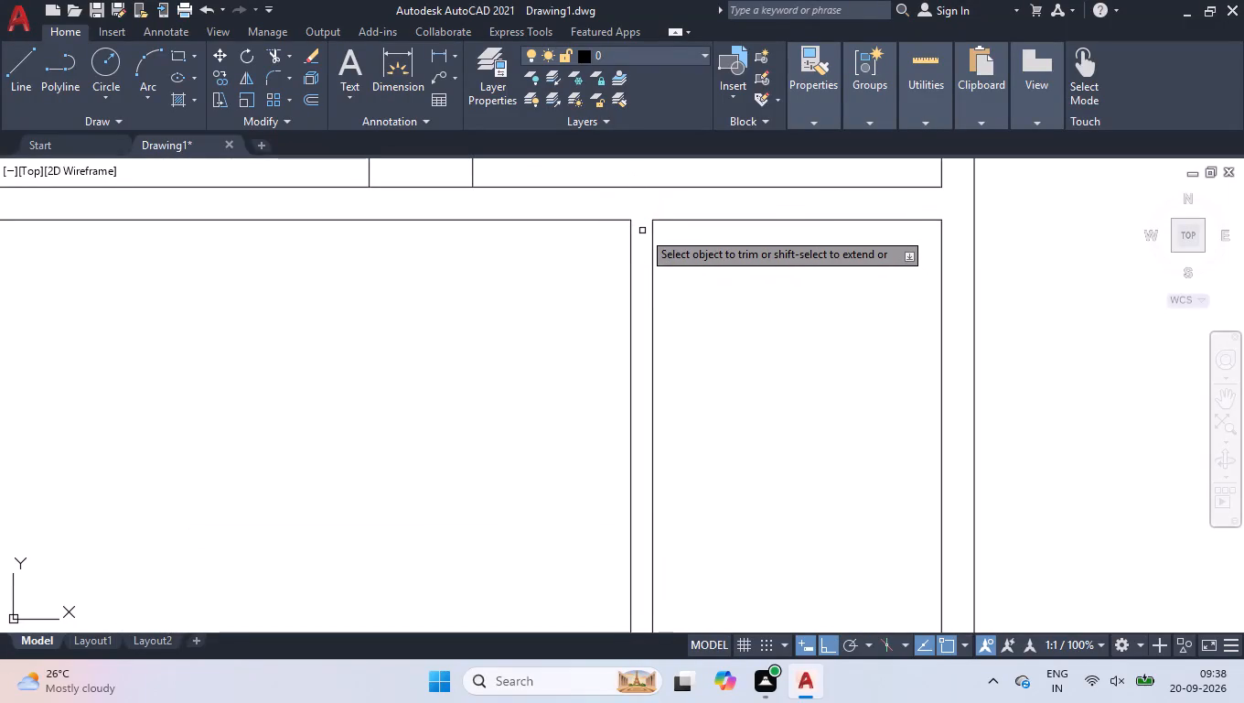
{"action": "key", "text": "Return"}
Examine the whole plan from the top view, then the wall junctions around the three rooms along its upper edge.
{"action": "scroll", "coordinate": [642, 231], "scroll_direction": "down", "scroll_amount": 1}
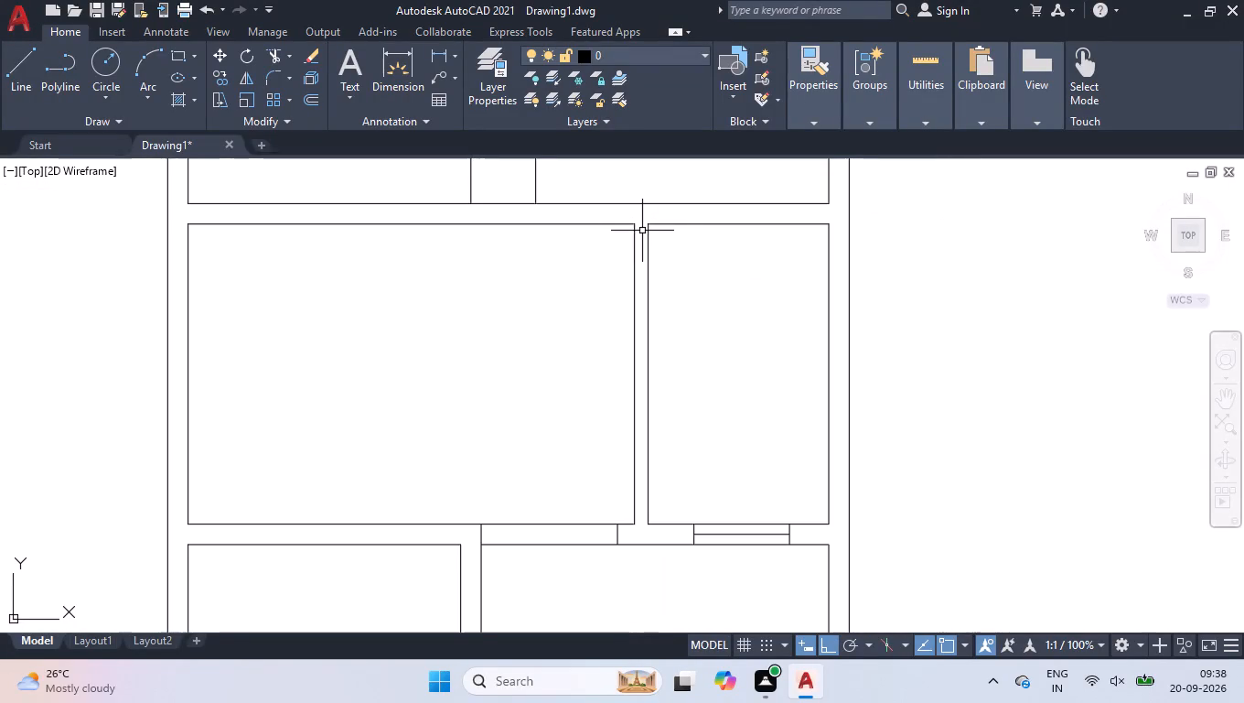
{"action": "scroll", "coordinate": [642, 228], "scroll_direction": "down", "scroll_amount": 2}
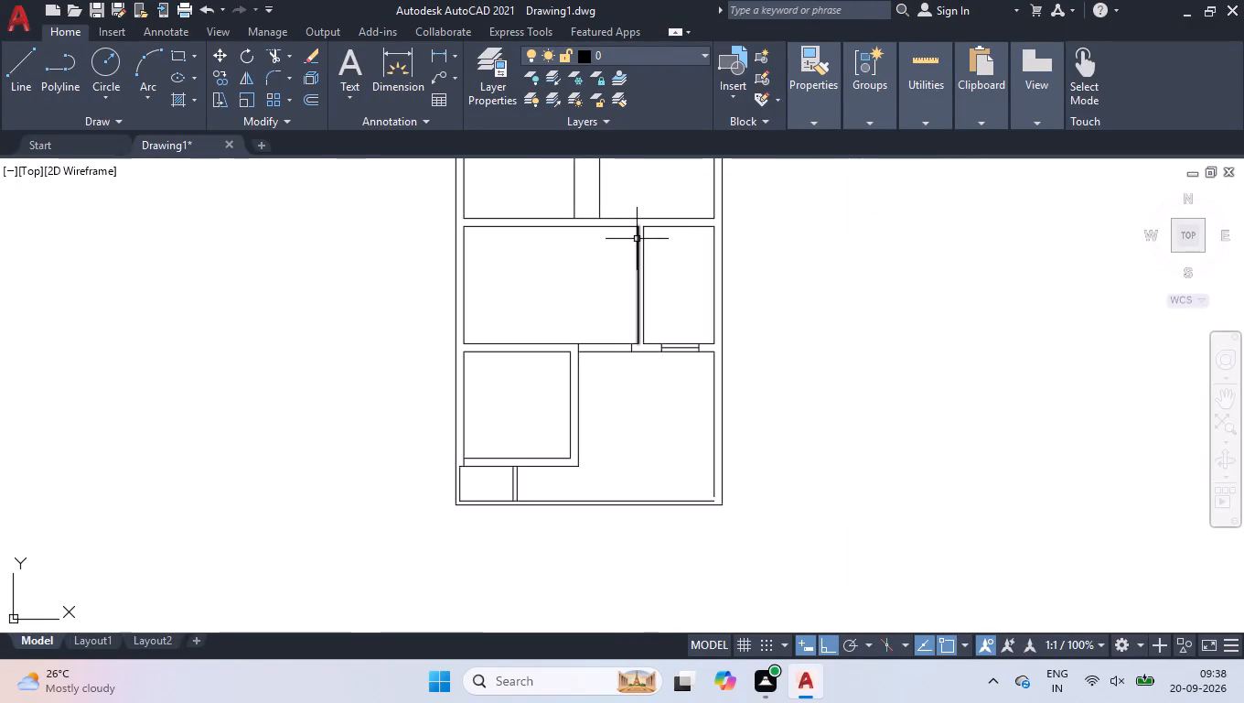
{"action": "scroll", "coordinate": [641, 234], "scroll_direction": "up", "scroll_amount": 1}
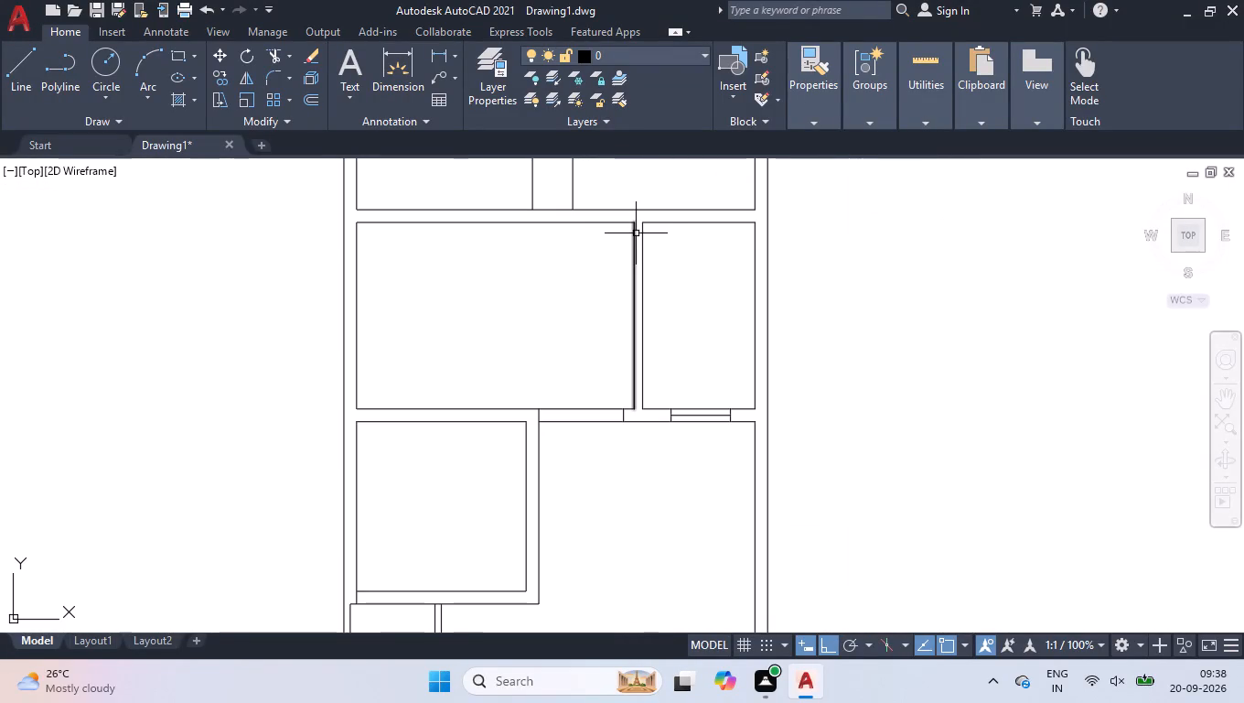
{"action": "scroll", "coordinate": [663, 351], "scroll_direction": "down", "scroll_amount": 2}
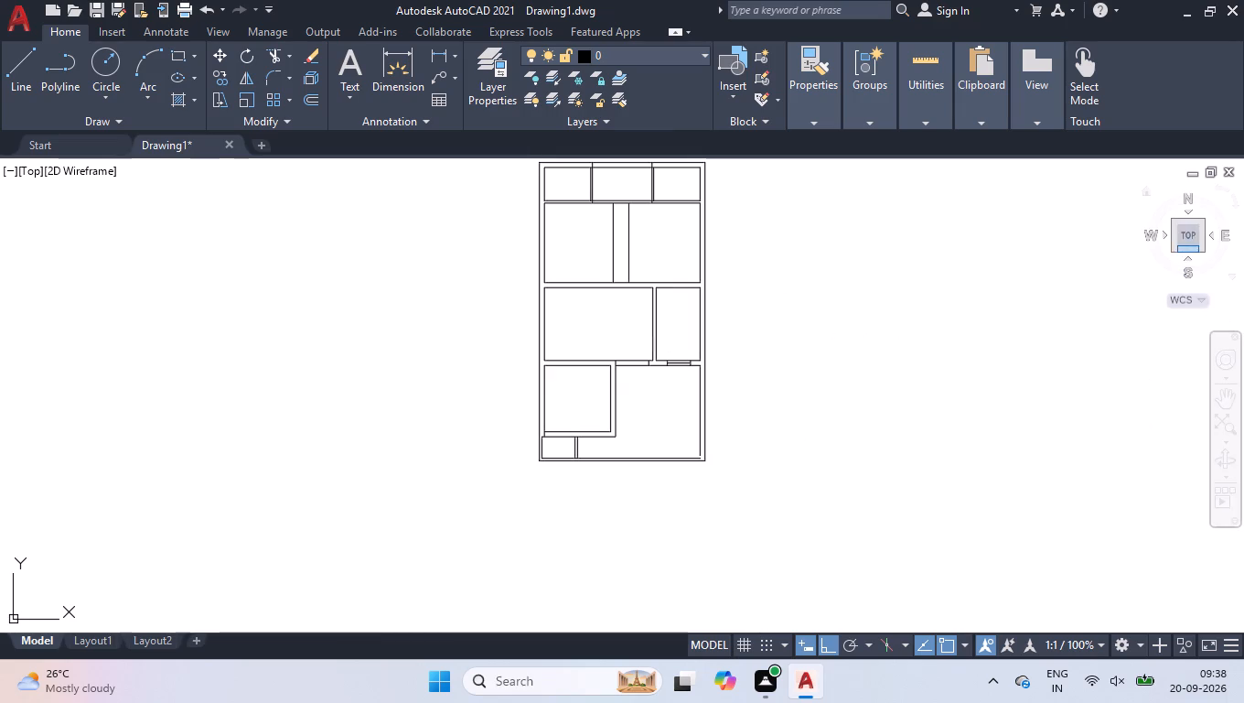
{"action": "left_click", "coordinate": [1188, 232]}
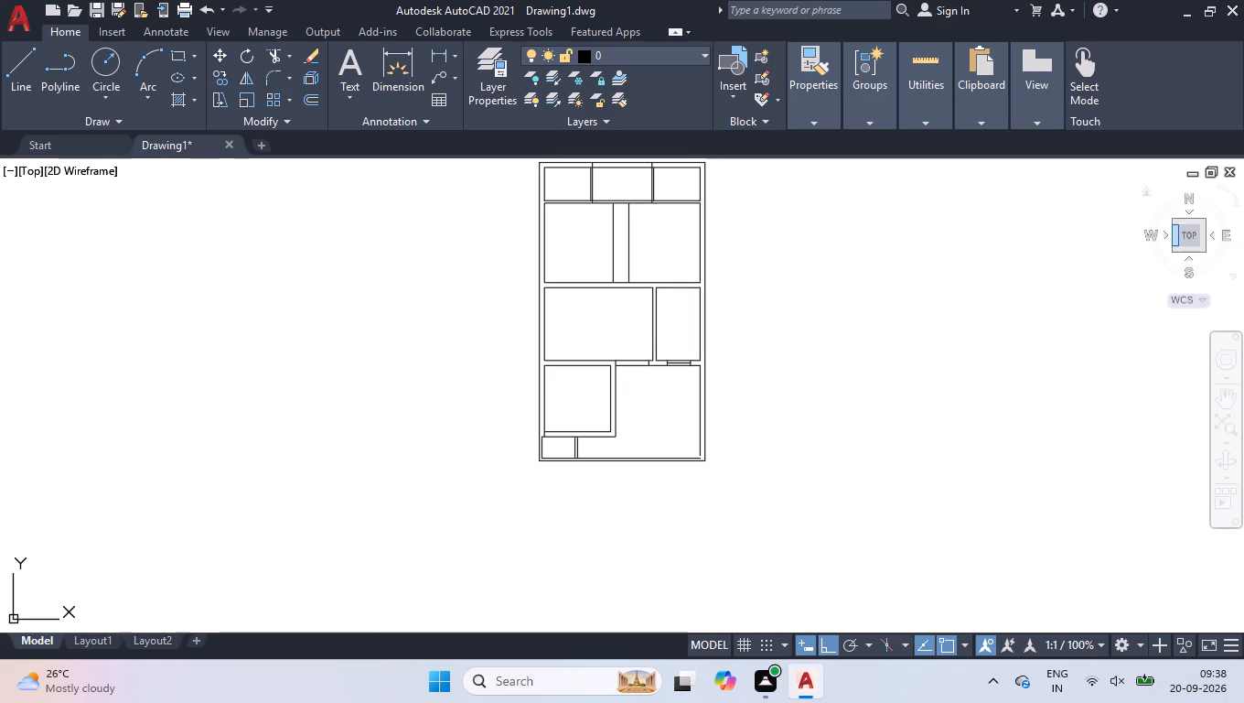
{"action": "left_click", "coordinate": [1186, 230]}
{"action": "middle_click_drag", "start_coordinate": [702, 272], "coordinate": [725, 281]}
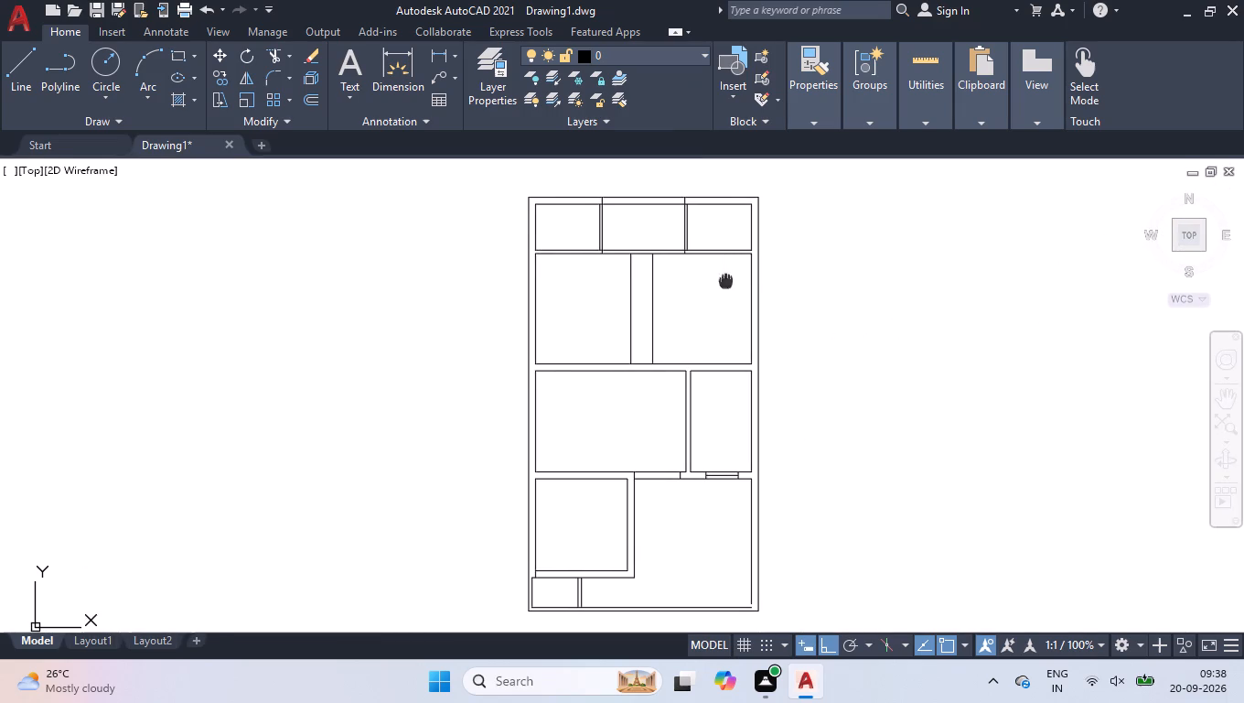
{"action": "middle_click_drag", "start_coordinate": [725, 281], "coordinate": [655, 282]}
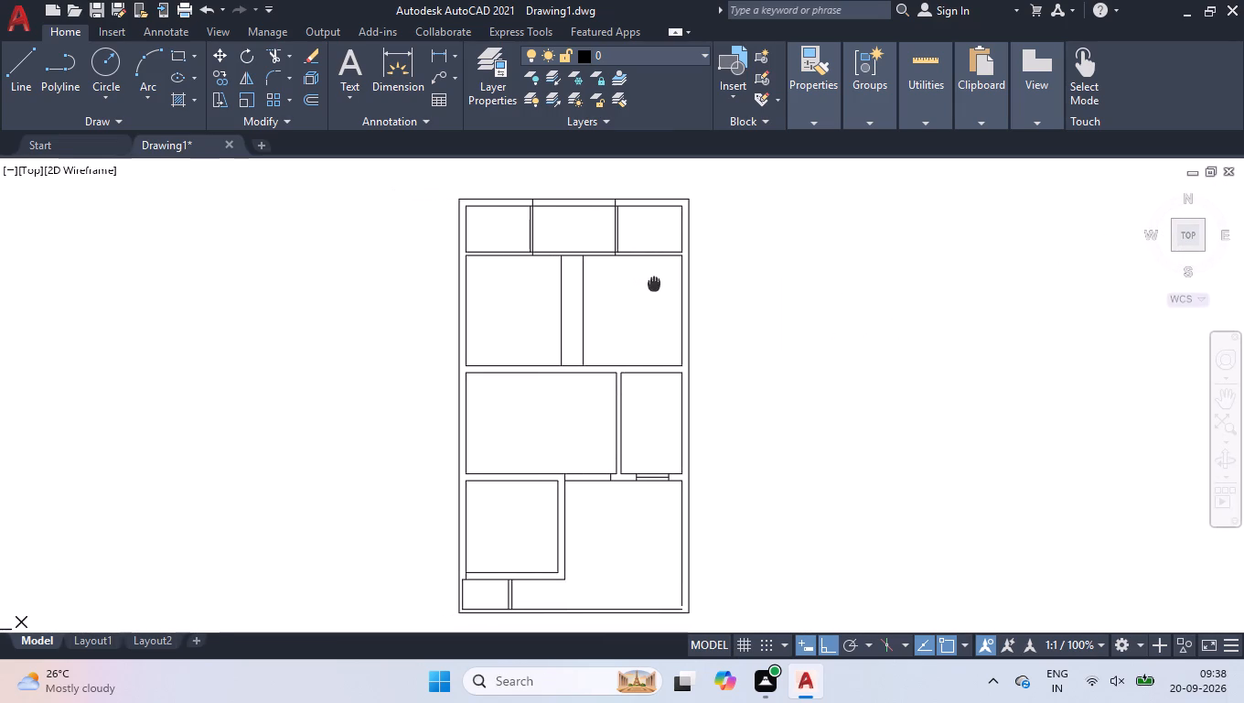
{"action": "middle_click_drag", "start_coordinate": [655, 282], "coordinate": [663, 284]}
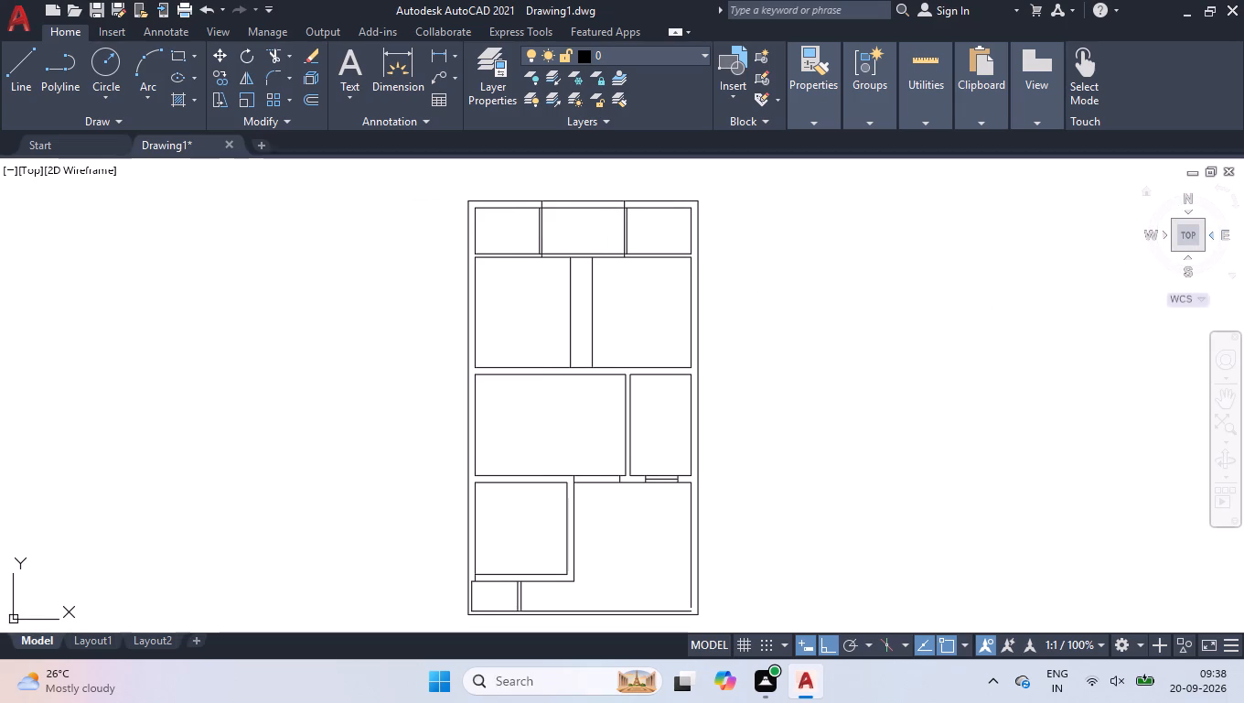
{"action": "left_click", "coordinate": [1187, 235]}
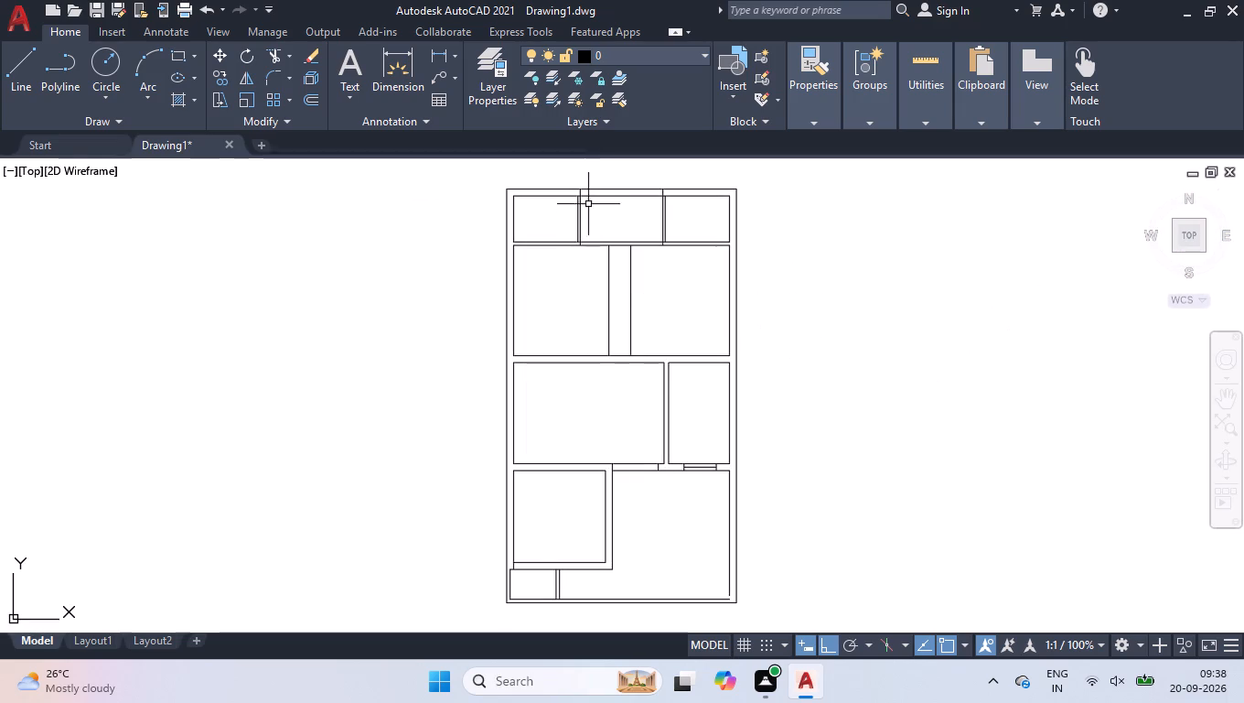
{"action": "scroll", "coordinate": [595, 194], "scroll_direction": "up", "scroll_amount": 3}
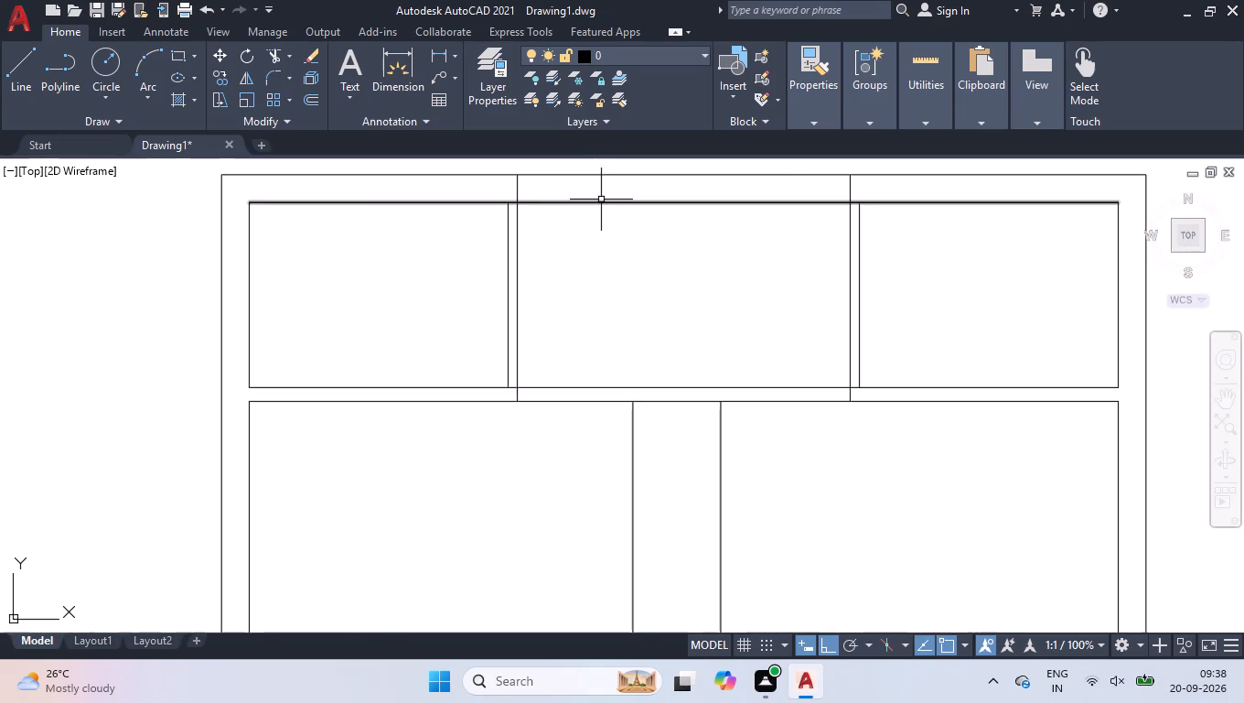
{"action": "scroll", "coordinate": [596, 259], "scroll_direction": "down", "scroll_amount": 1}
{"action": "scroll", "coordinate": [750, 270], "scroll_direction": "up", "scroll_amount": 1}
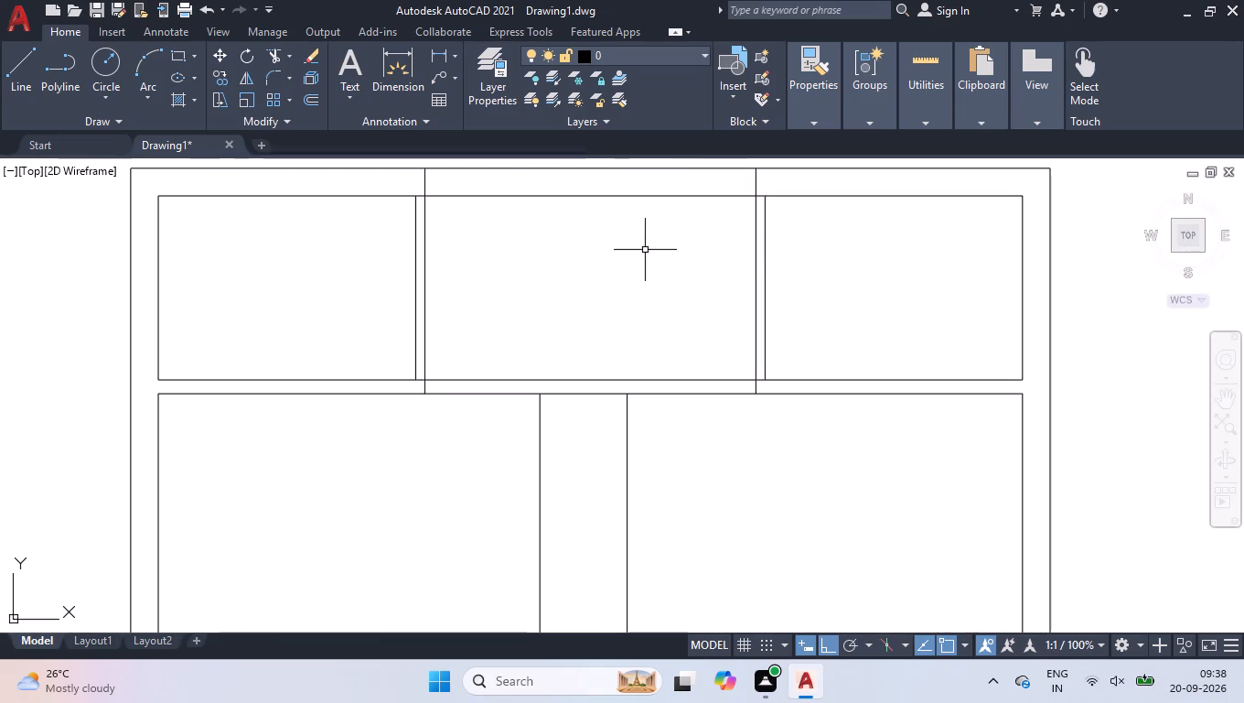
{"action": "scroll", "coordinate": [638, 235], "scroll_direction": "down", "scroll_amount": 1}
{"action": "scroll", "coordinate": [621, 237], "scroll_direction": "up", "scroll_amount": 1}
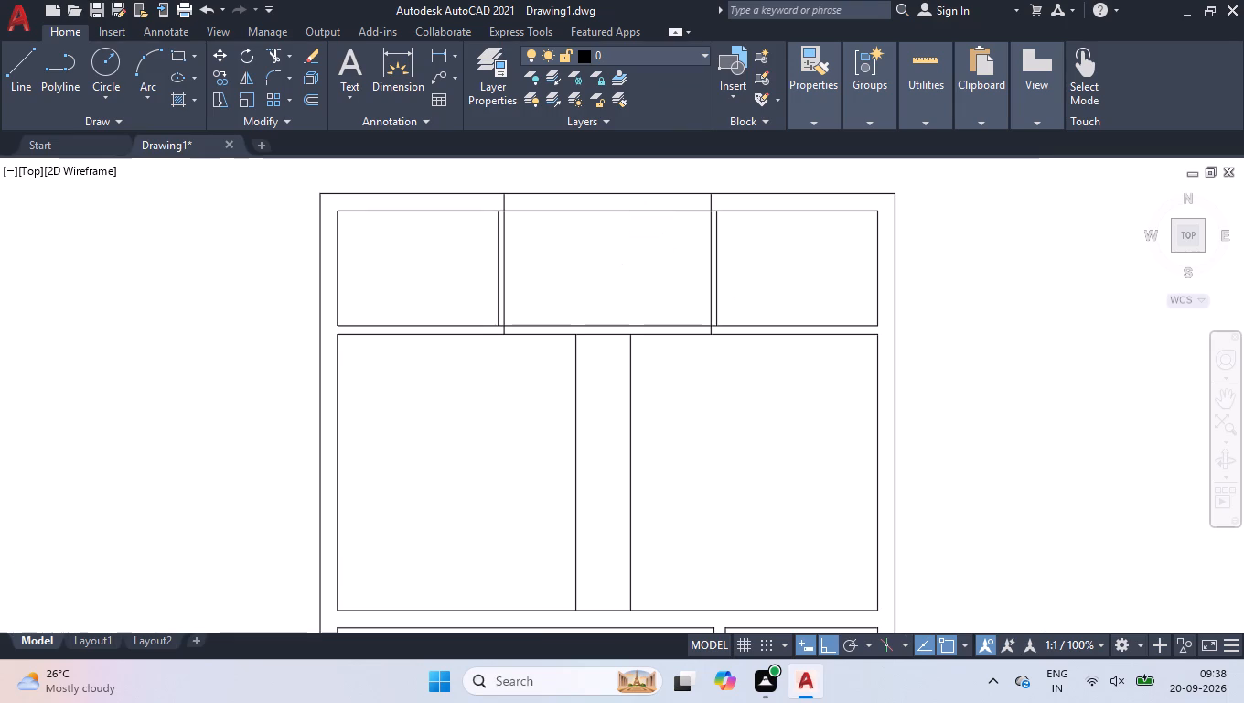
{"action": "scroll", "coordinate": [621, 237], "scroll_direction": "up", "scroll_amount": 1}
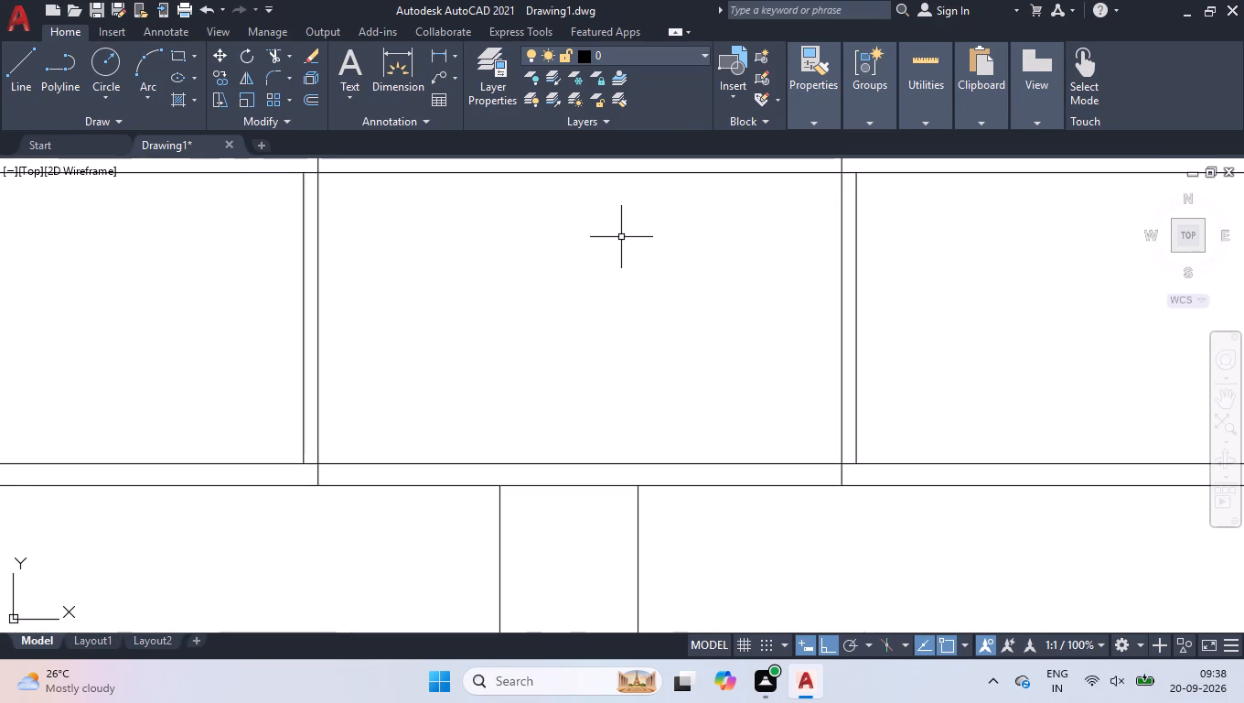
{"action": "scroll", "coordinate": [621, 237], "scroll_direction": "down", "scroll_amount": 1}
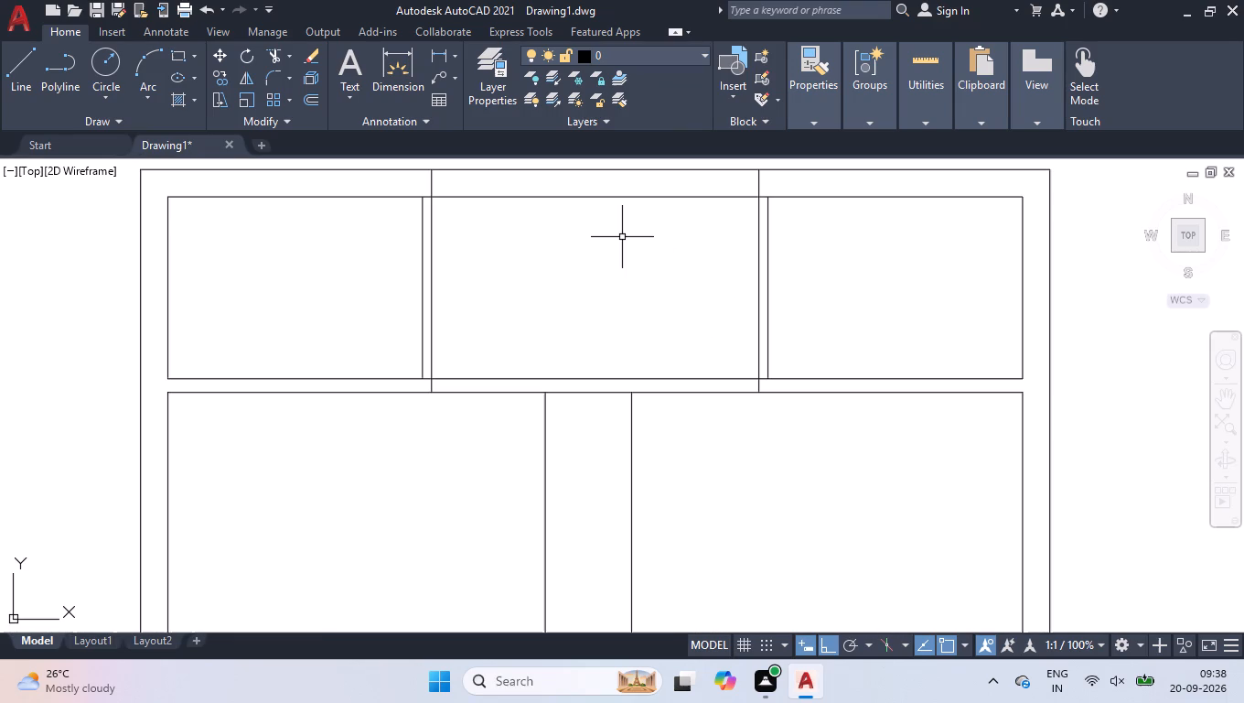
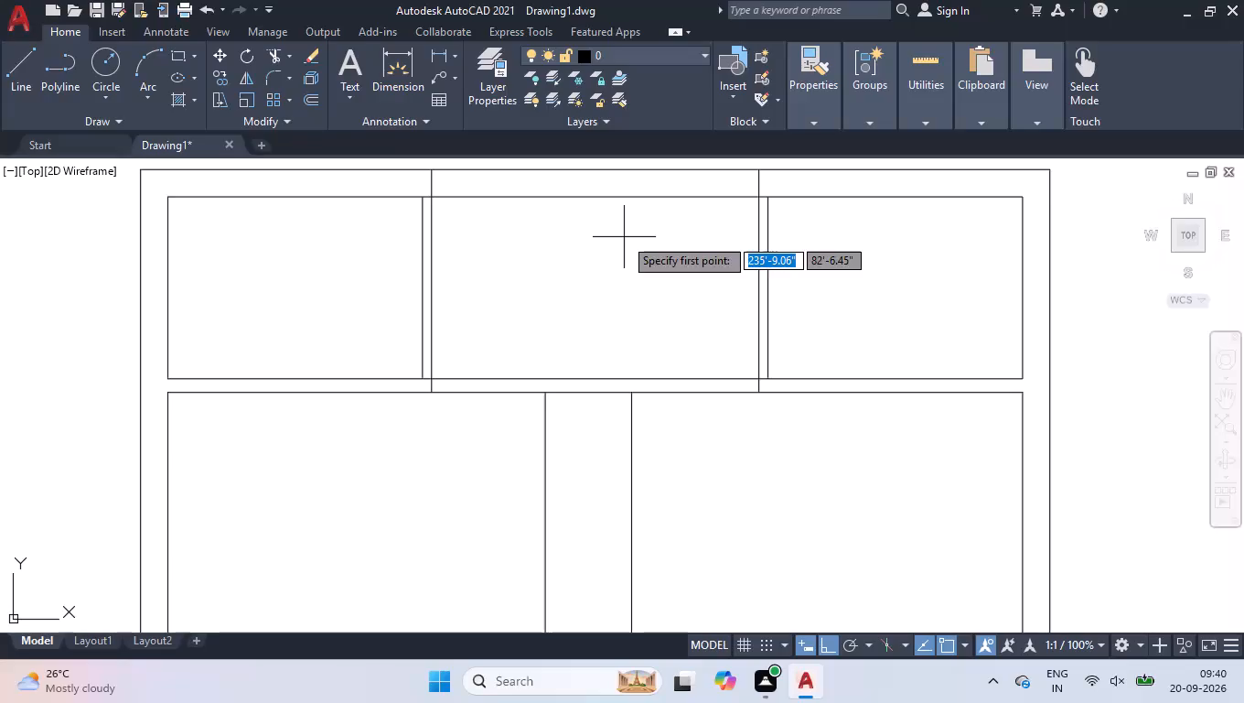
Trim the horizontal wall's upper line between the two partition lines at the lower end of the upper-left room's partition.
{"action": "key", "text": "Return"}
{"action": "key", "text": "Return"}
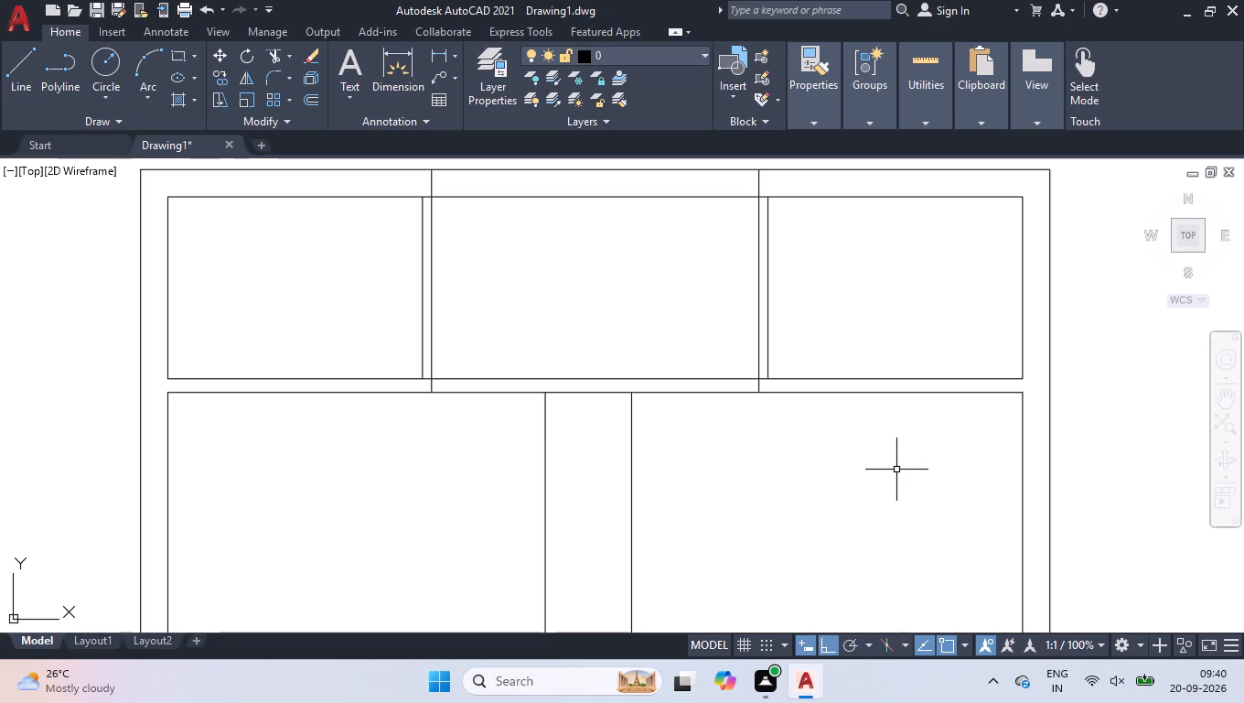
{"action": "scroll", "coordinate": [799, 398], "scroll_direction": "down", "scroll_amount": 2}
{"action": "scroll", "coordinate": [574, 393], "scroll_direction": "up", "scroll_amount": 1}
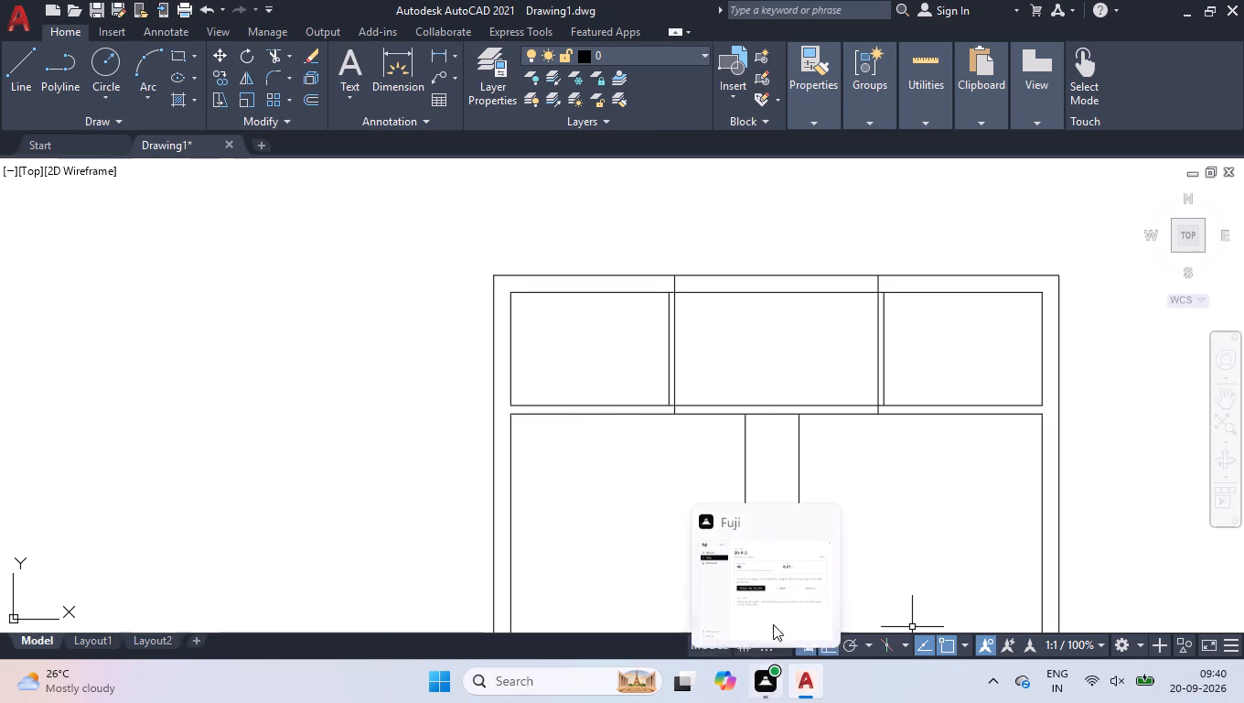
{"action": "scroll", "coordinate": [581, 373], "scroll_direction": "down", "scroll_amount": 1}
{"action": "scroll", "coordinate": [609, 382], "scroll_direction": "up", "scroll_amount": 2}
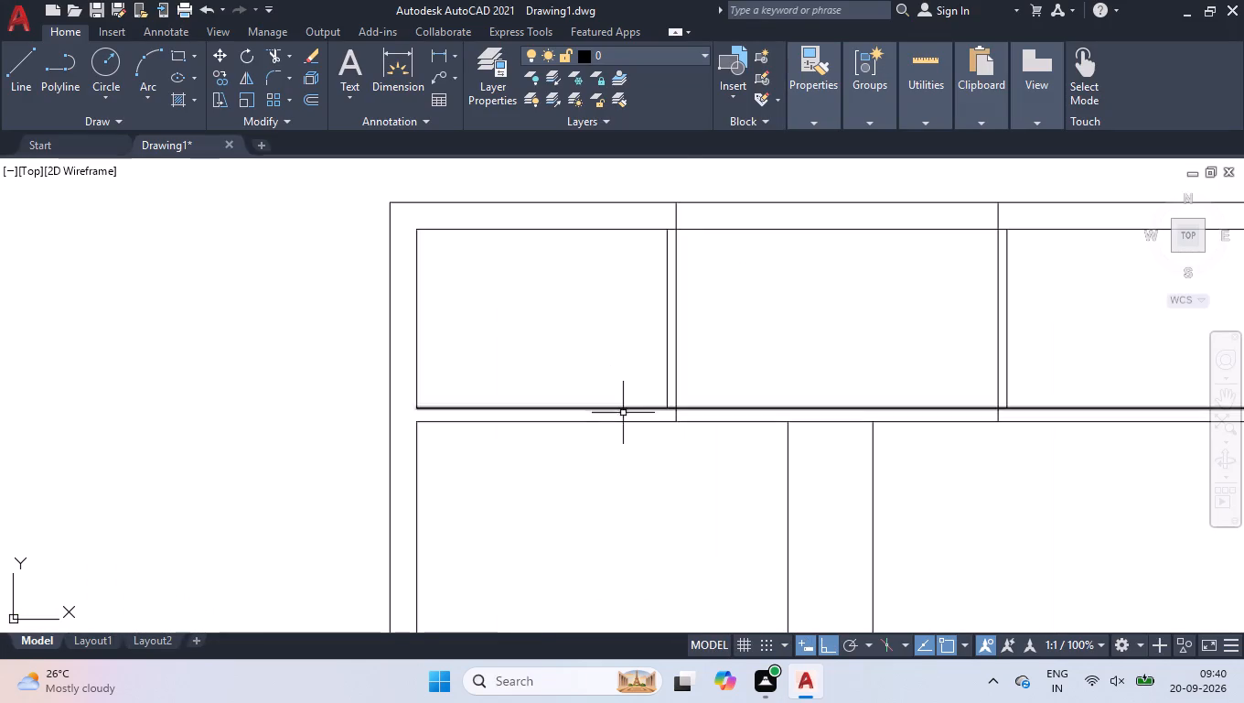
{"action": "scroll", "coordinate": [631, 422], "scroll_direction": "up", "scroll_amount": 1}
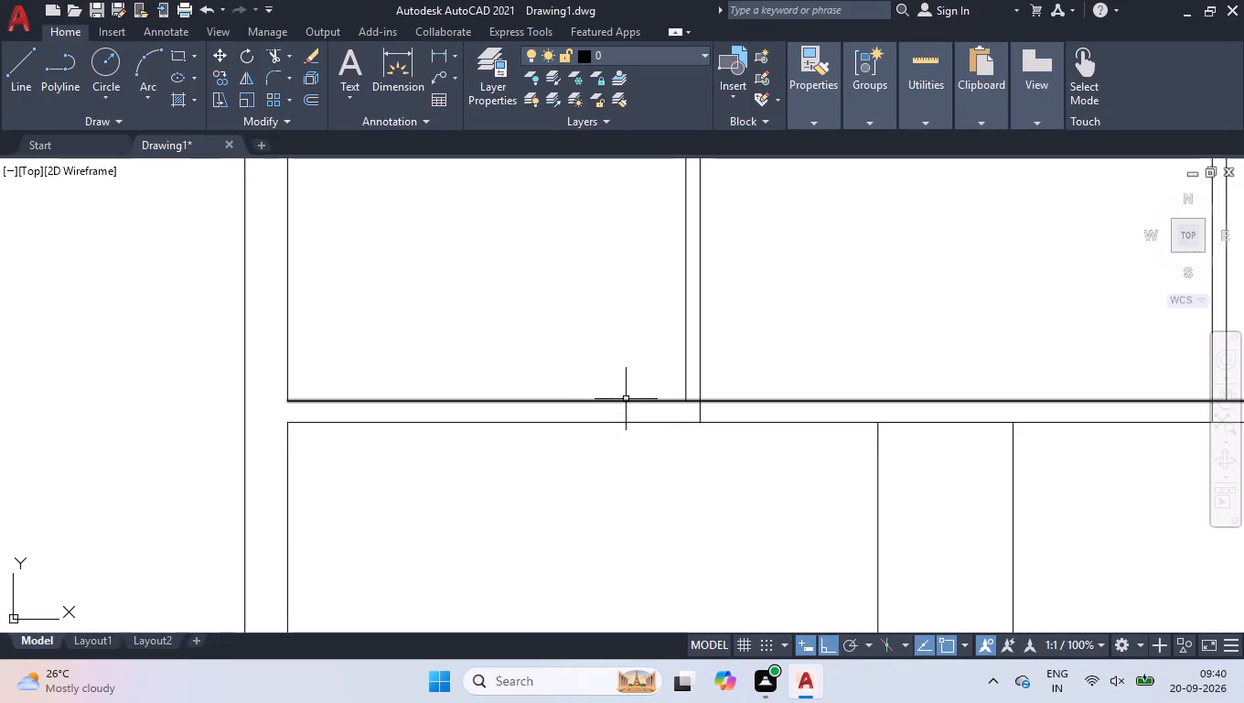
{"action": "scroll", "coordinate": [724, 384], "scroll_direction": "up", "scroll_amount": 2}
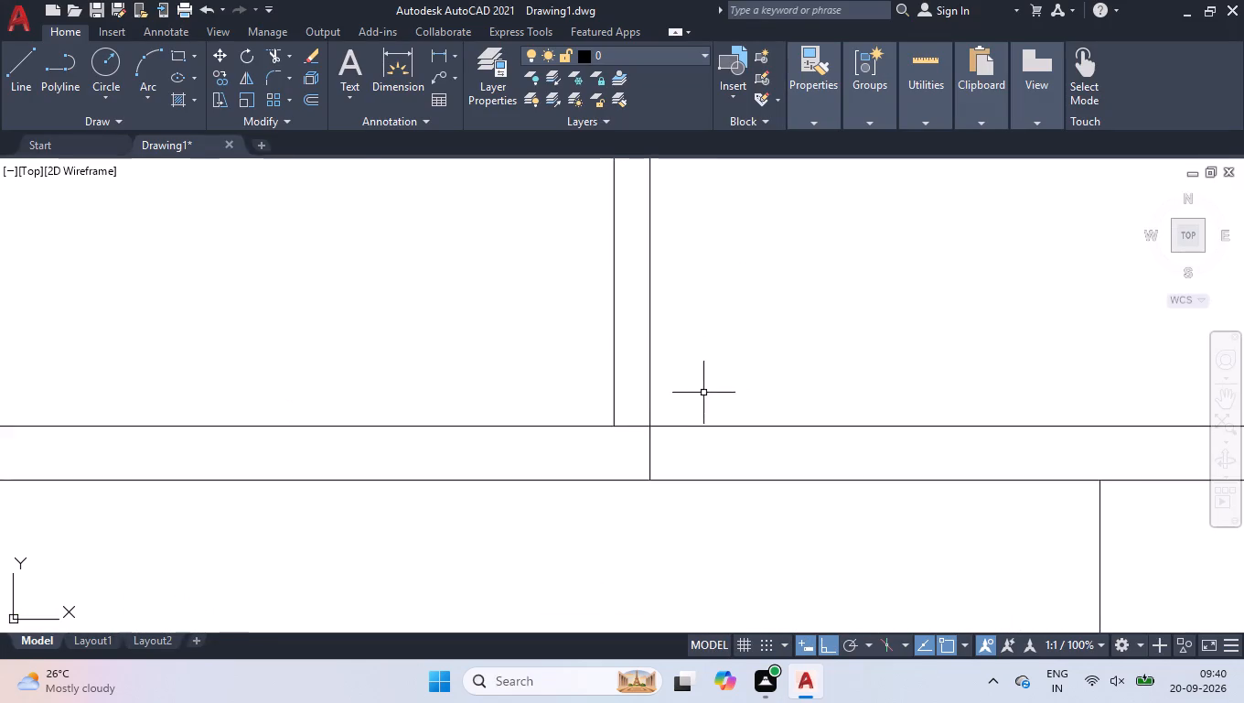
{"action": "scroll", "coordinate": [649, 410], "scroll_direction": "up", "scroll_amount": 2}
{"action": "type", "text": "tr"}
{"action": "key", "text": "space"}
{"action": "left_click", "coordinate": [638, 441]}
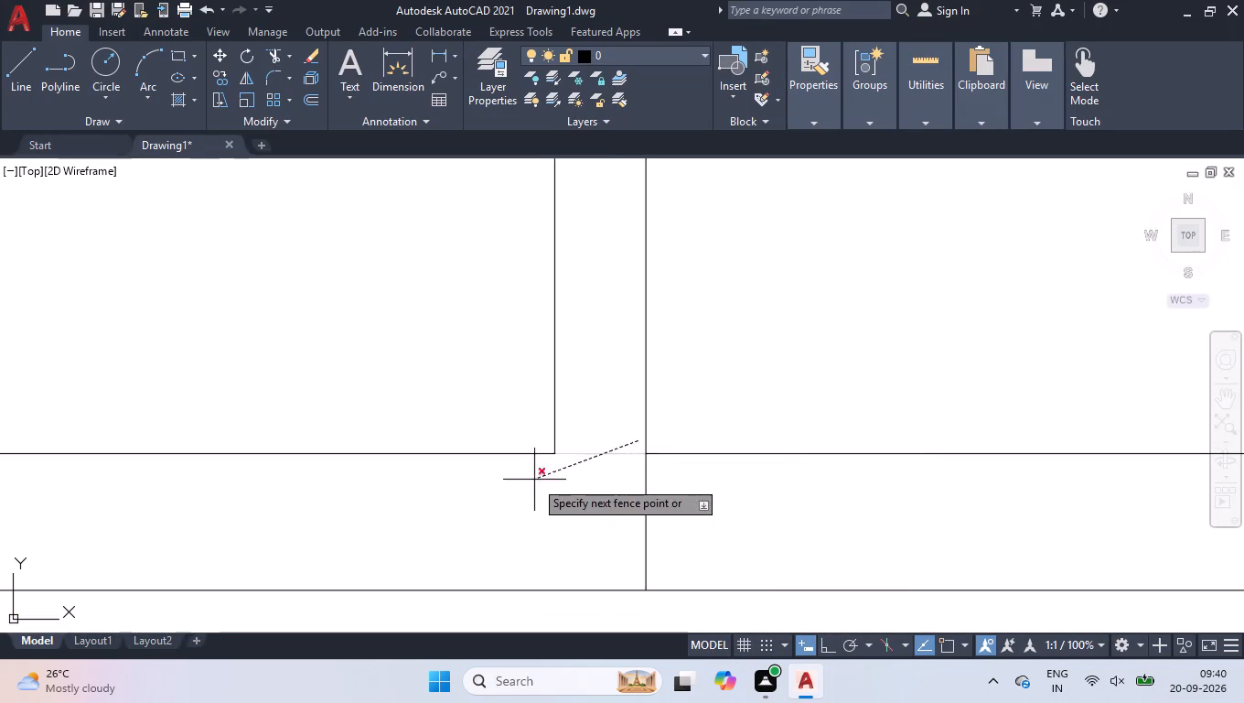
{"action": "left_click", "coordinate": [534, 480]}
{"action": "key", "text": "space"}
Draw a short vertical jamb line across the upper-left room's lower wall, just left of its partition.
{"action": "scroll", "coordinate": [605, 450], "scroll_direction": "down", "scroll_amount": 3}
{"action": "scroll", "coordinate": [522, 438], "scroll_direction": "up", "scroll_amount": 1}
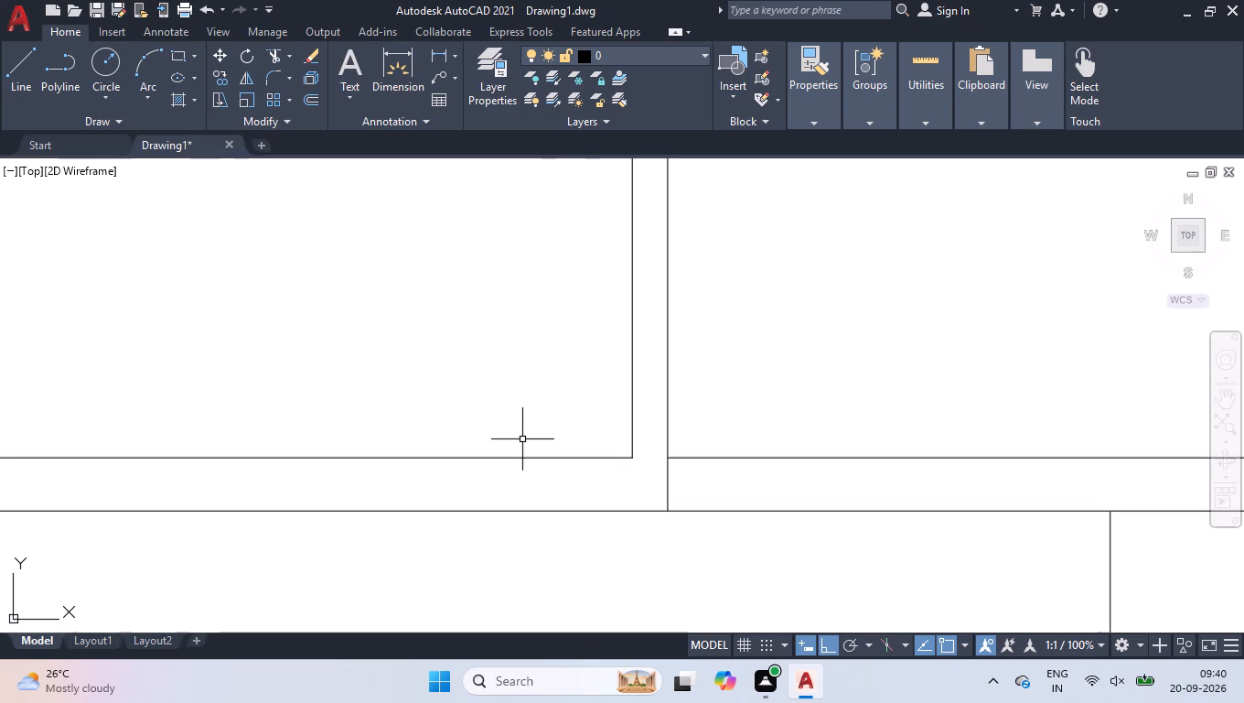
{"action": "key", "text": "l"}
{"action": "key", "text": "Return"}
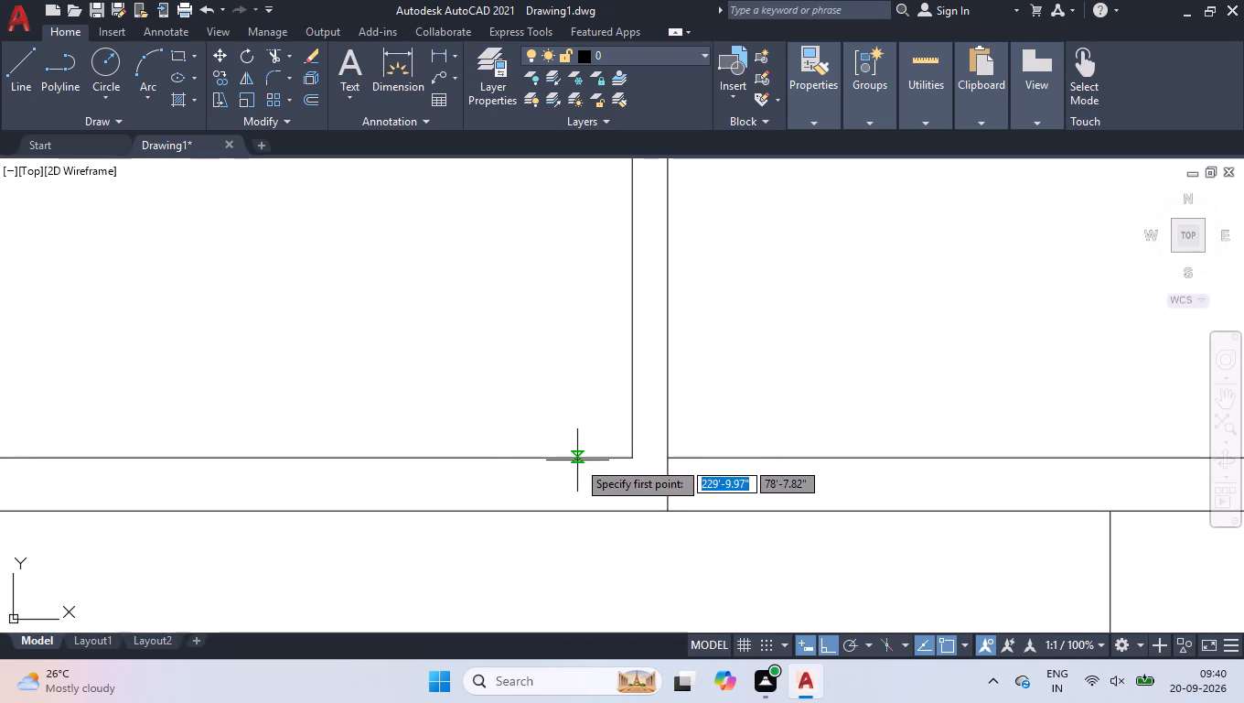
{"action": "left_click", "coordinate": [576, 459]}
{"action": "left_click", "coordinate": [577, 510]}
{"action": "key", "text": "space"}
Offset that jamb line 2'8" to the left along the upper-left room's lower wall.
{"action": "scroll", "coordinate": [574, 509], "scroll_direction": "down", "scroll_amount": 2}
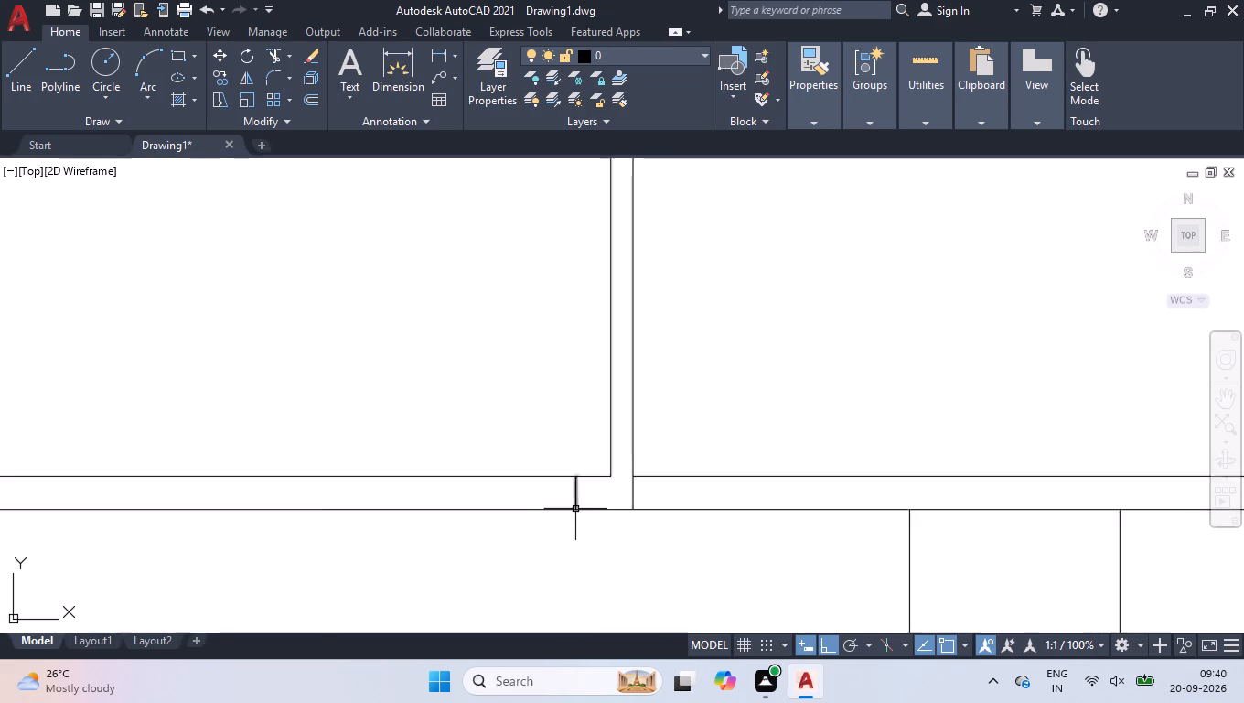
{"action": "scroll", "coordinate": [575, 509], "scroll_direction": "down", "scroll_amount": 1}
{"action": "scroll", "coordinate": [545, 533], "scroll_direction": "up", "scroll_amount": 1}
{"action": "key", "text": "o"}
{"action": "type", "text": "ff"}
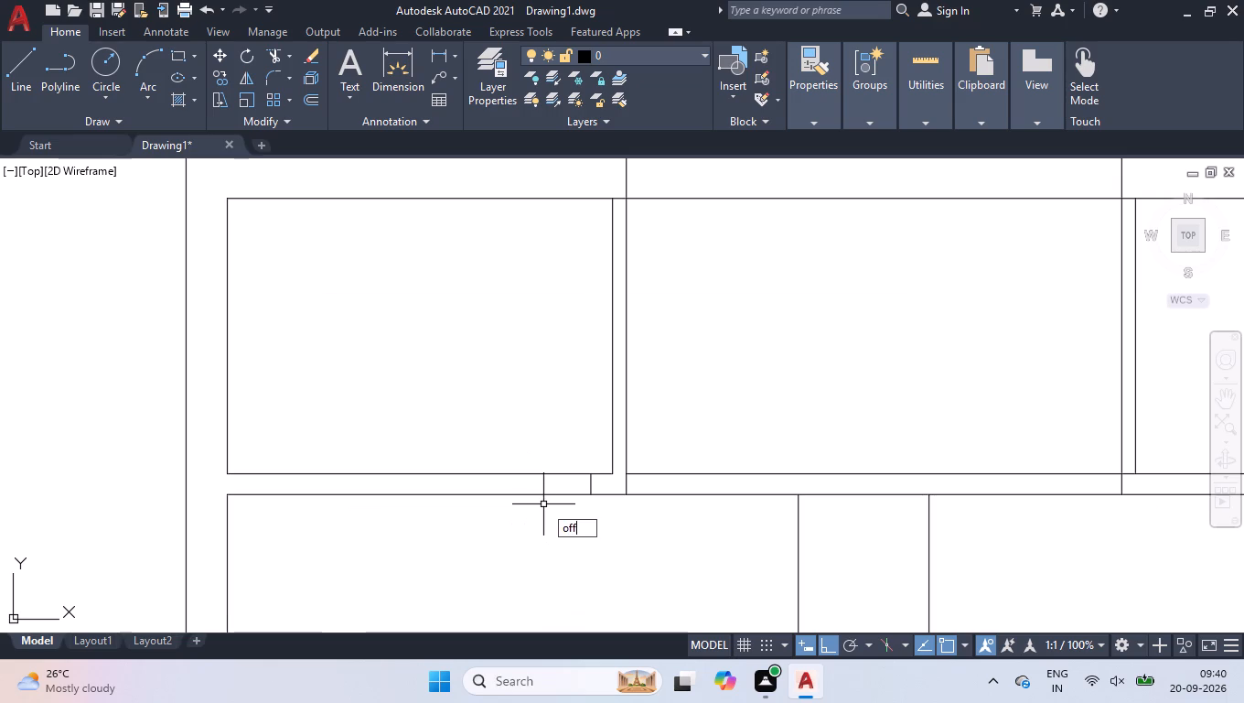
{"action": "key", "text": "Return"}
{"action": "key", "text": "2"}
{"action": "key", "text": "apostrophe"}
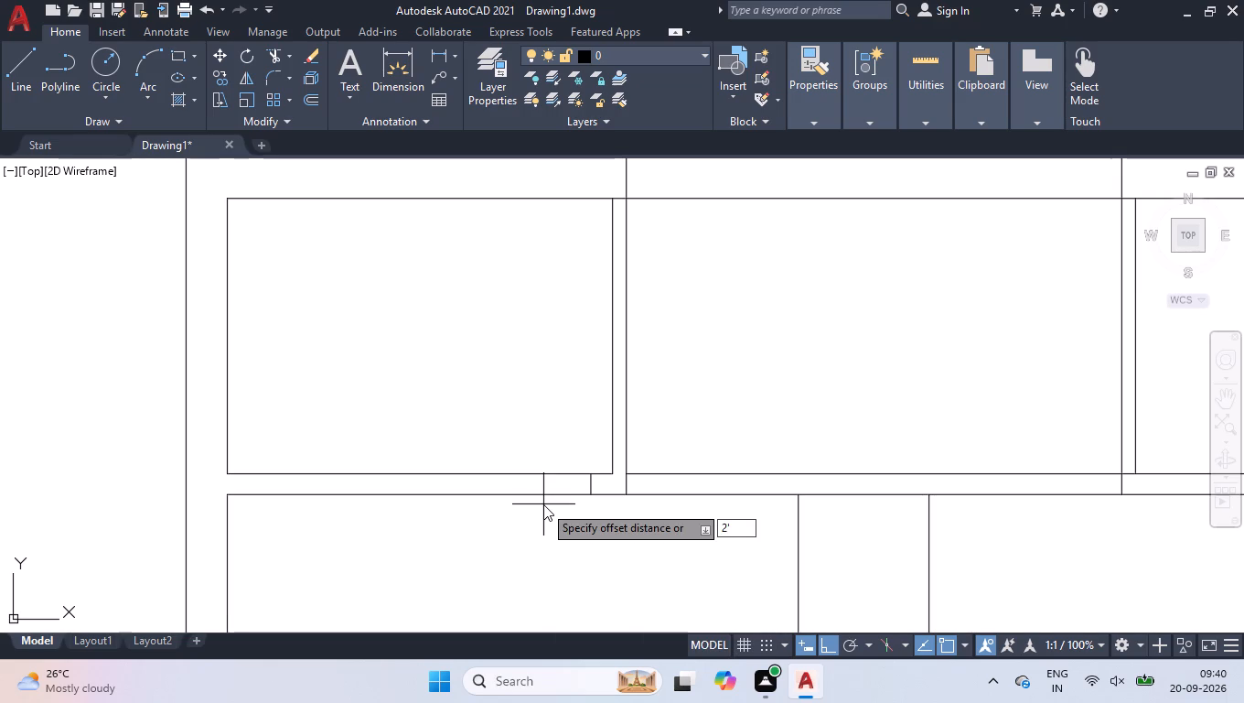
{"action": "key", "text": "8"}
{"action": "key", "text": "Return"}
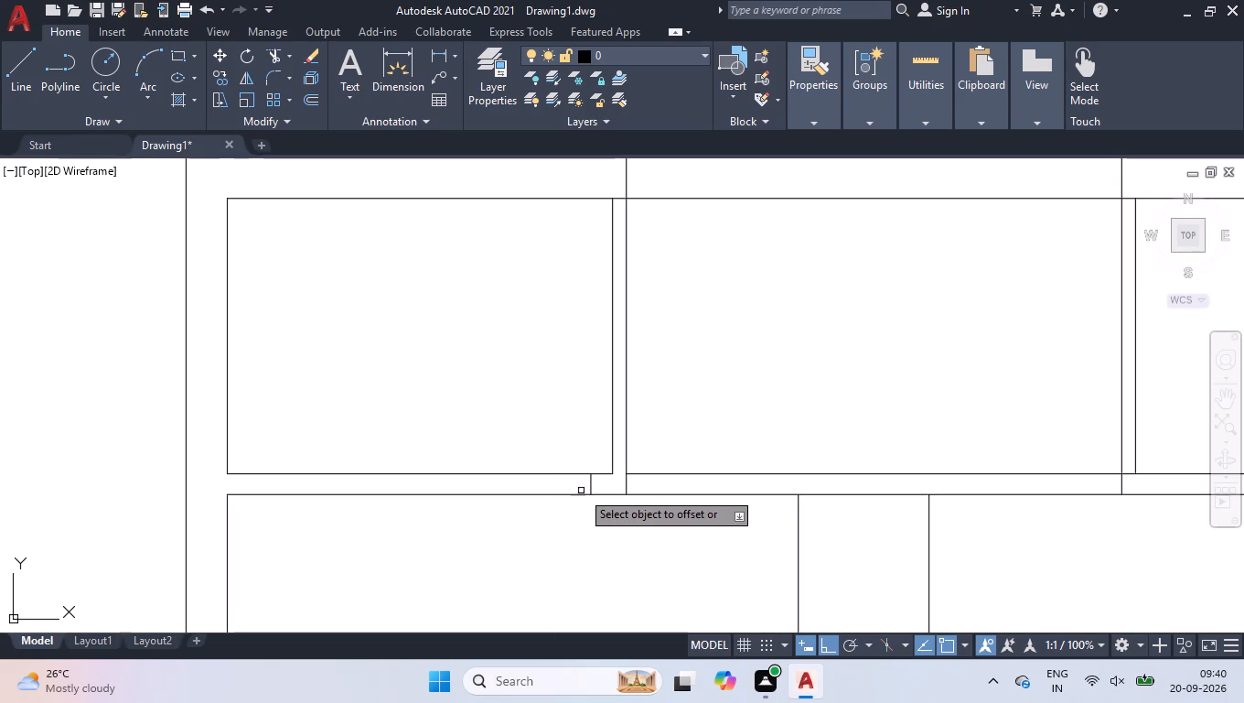
{"action": "left_click", "coordinate": [591, 487]}
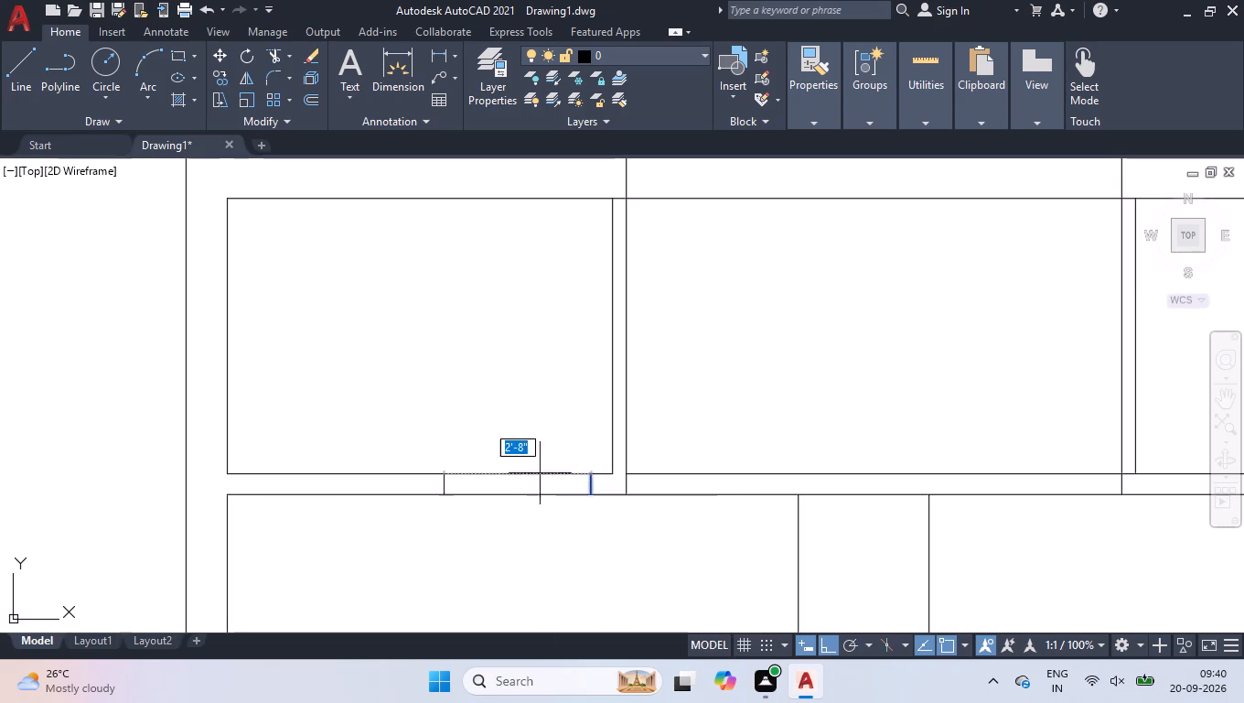
{"action": "left_click", "coordinate": [469, 485]}
{"action": "key", "text": "space"}
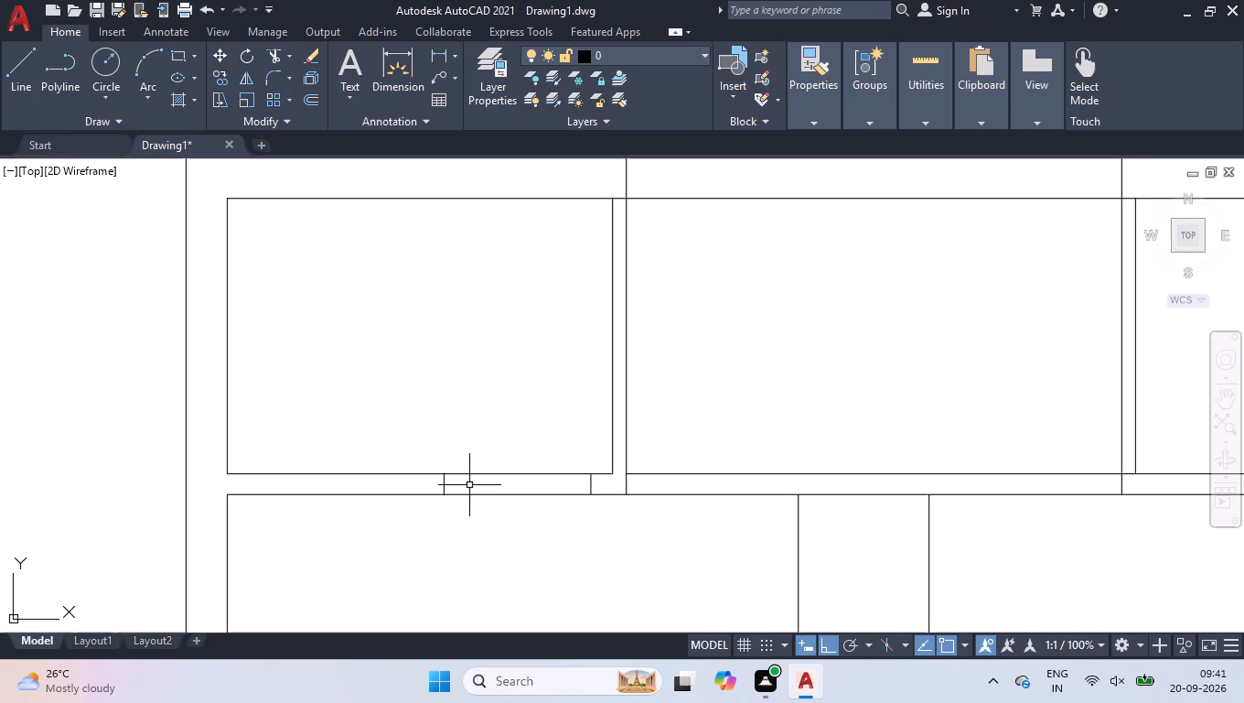
Trim both wall lines between the two jamb lines to open the upper-left room's doorway.
{"action": "type", "text": "tr"}
{"action": "key", "text": "space"}
{"action": "left_click_drag", "start_coordinate": [507, 425], "coordinate": [513, 437]}
{"action": "left_click", "coordinate": [514, 555]}
{"action": "key", "text": "space"}
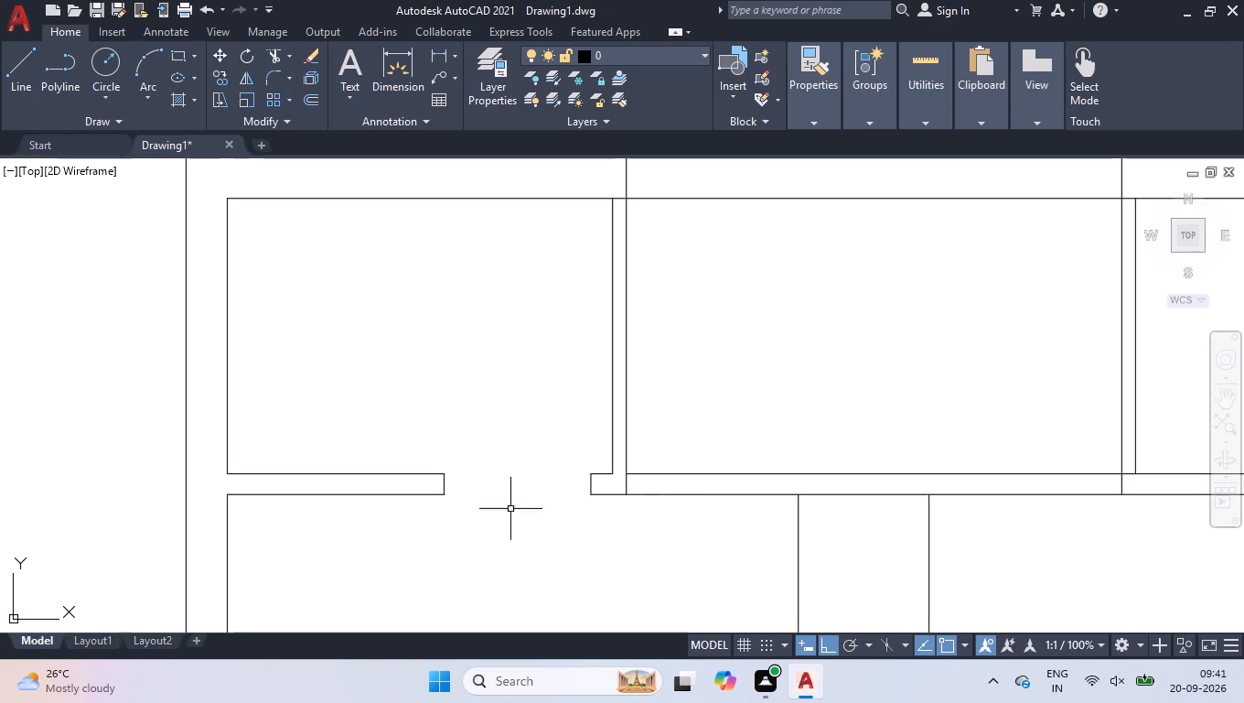
Trim the horizontal wall's upper line between the two partition lines at the lower end of the upper-right room's partition.
{"action": "scroll", "coordinate": [480, 441], "scroll_direction": "down", "scroll_amount": 2}
{"action": "scroll", "coordinate": [510, 452], "scroll_direction": "up", "scroll_amount": 1}
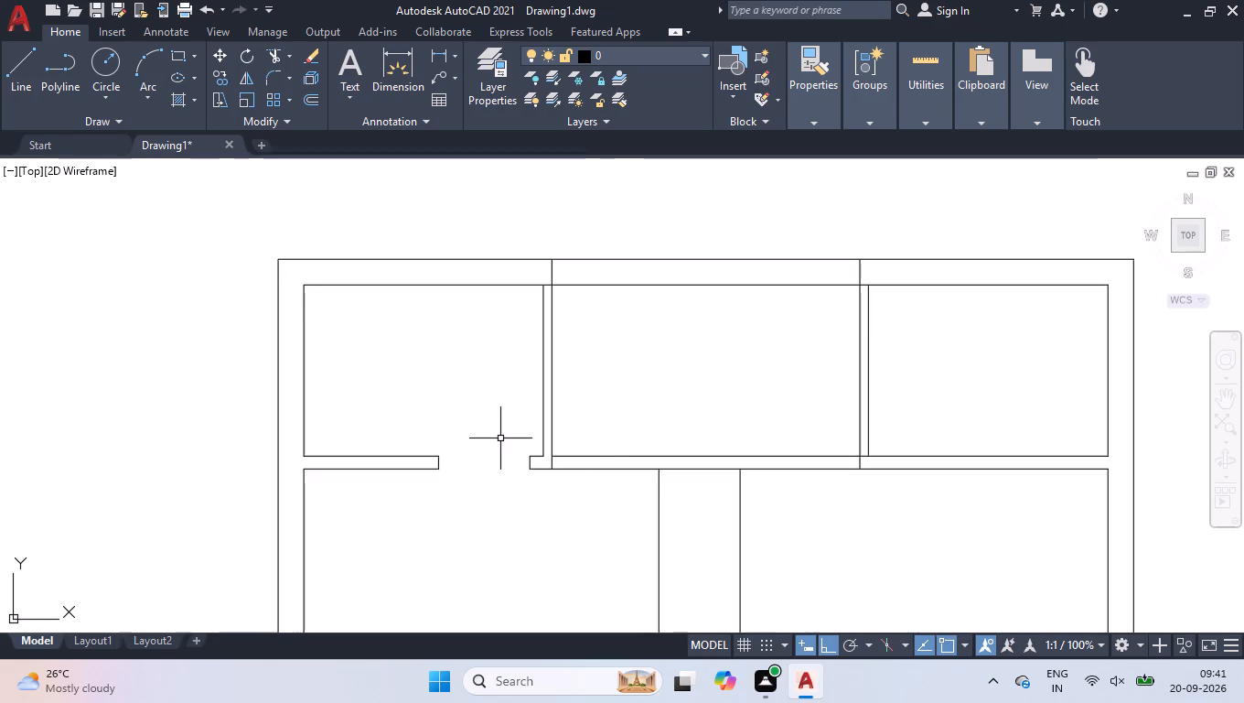
{"action": "scroll", "coordinate": [587, 448], "scroll_direction": "up", "scroll_amount": 1}
{"action": "scroll", "coordinate": [767, 438], "scroll_direction": "down", "scroll_amount": 1}
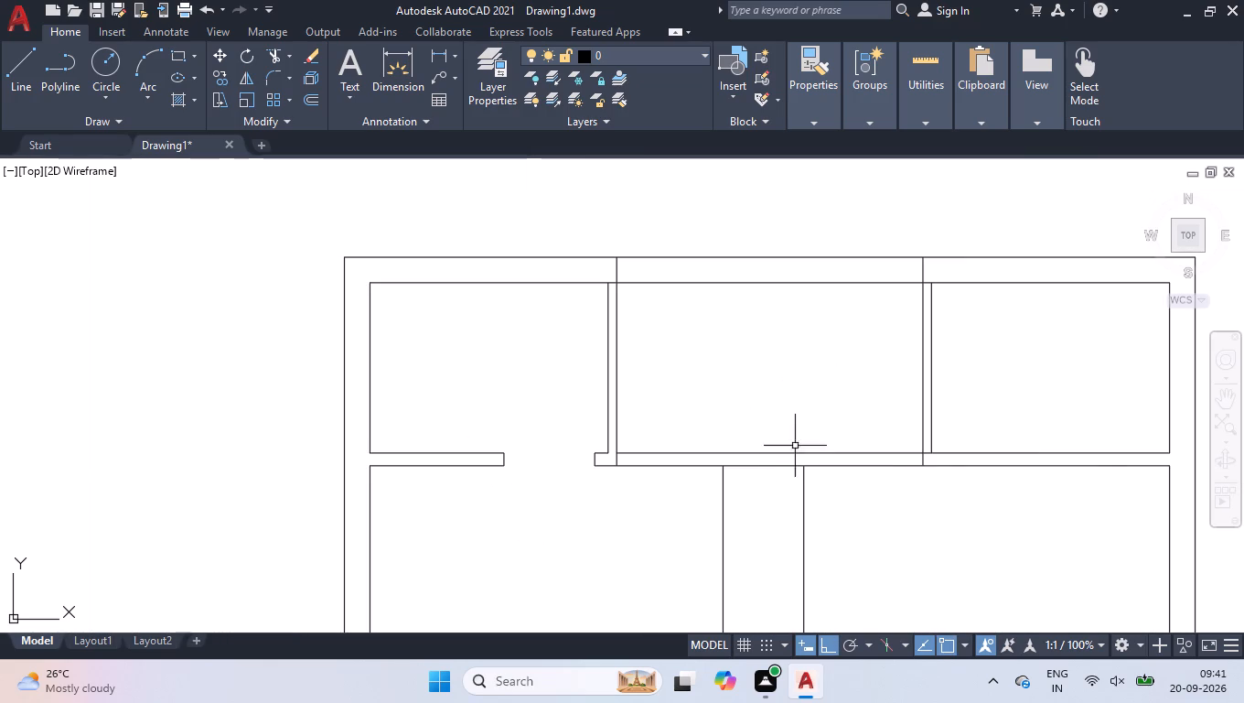
{"action": "scroll", "coordinate": [871, 416], "scroll_direction": "down", "scroll_amount": 2}
{"action": "scroll", "coordinate": [952, 440], "scroll_direction": "up", "scroll_amount": 2}
{"action": "scroll", "coordinate": [865, 429], "scroll_direction": "up", "scroll_amount": 3}
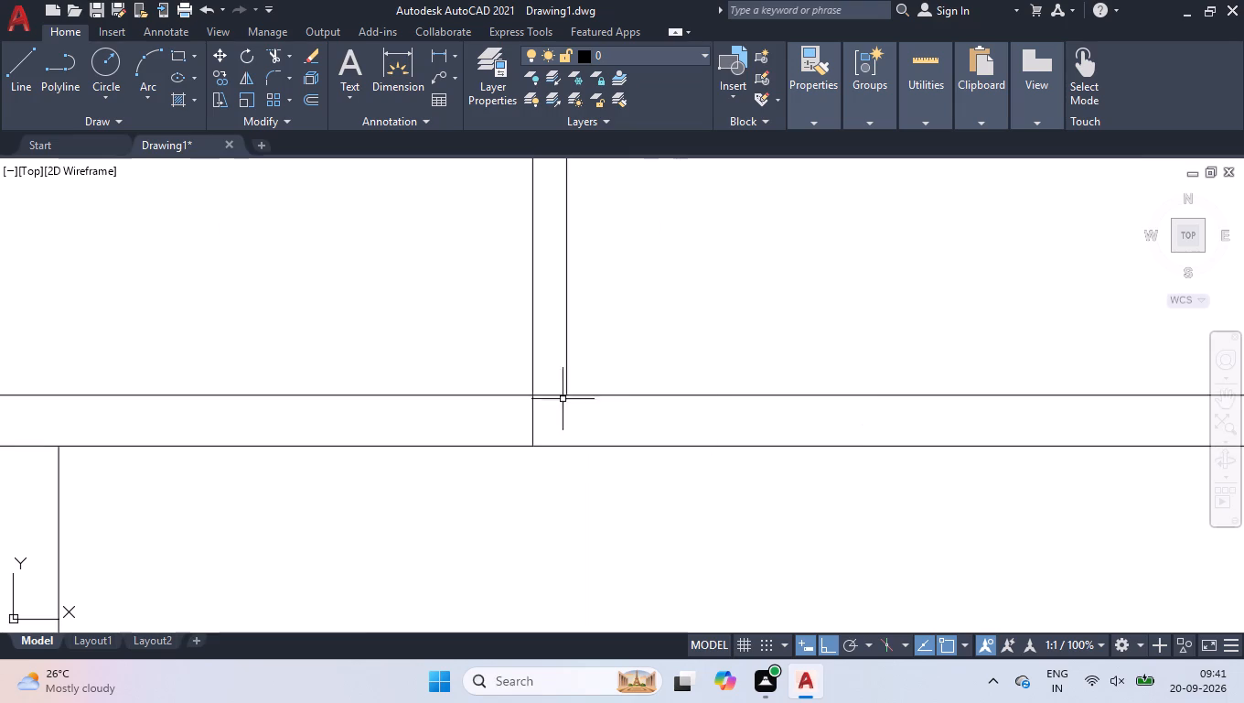
{"action": "key", "text": "space"}
{"action": "left_click", "coordinate": [543, 394]}
{"action": "key", "text": "space"}
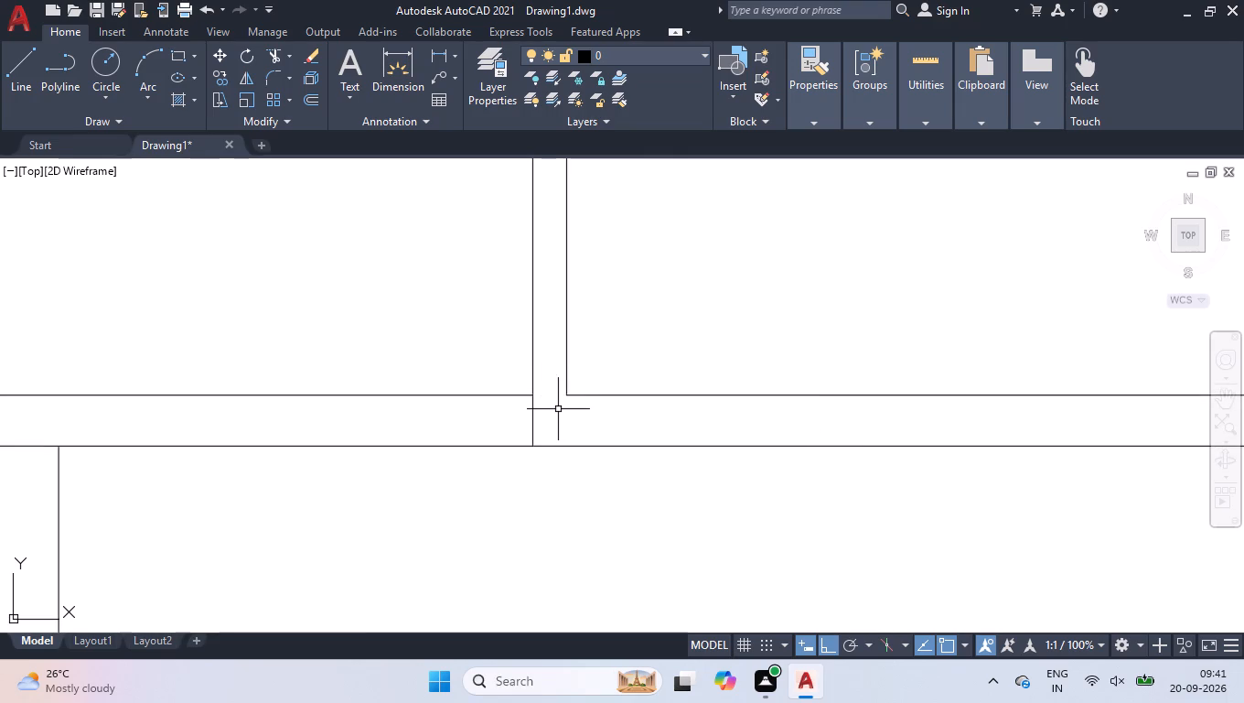
Draw a 4.5" vertical jamb line across the upper-right room's lower wall, just right of its partition.
{"action": "key", "text": "l"}
{"action": "key", "text": "Return"}
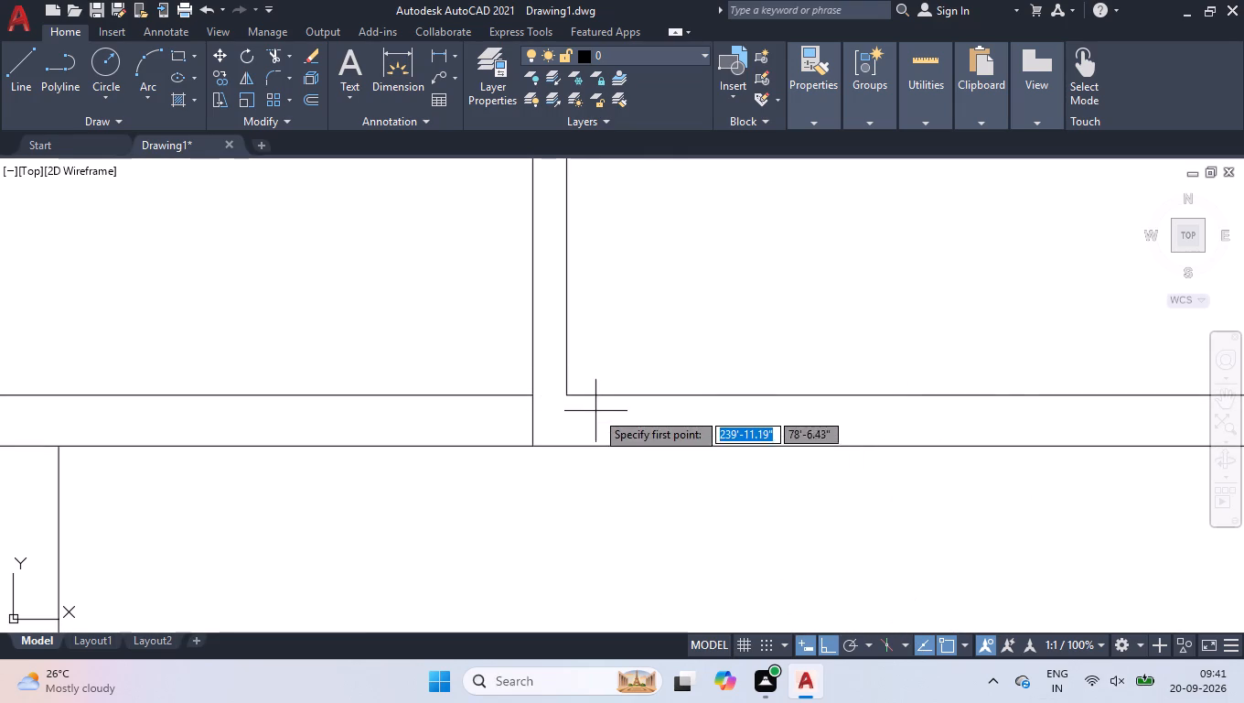
{"action": "left_click", "coordinate": [594, 399]}
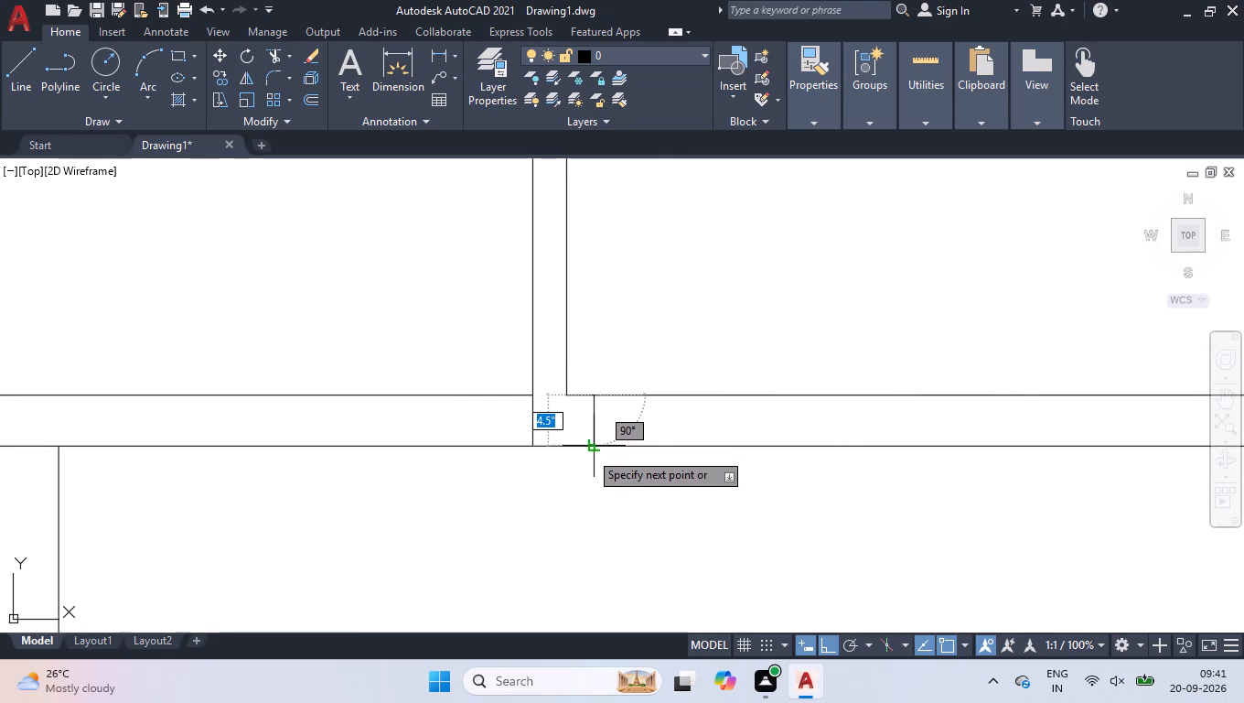
{"action": "left_click", "coordinate": [590, 451]}
{"action": "key", "text": "space"}
Offset that jamb line 2'8" to the right along the upper-right room's lower wall.
{"action": "type", "text": "off"}
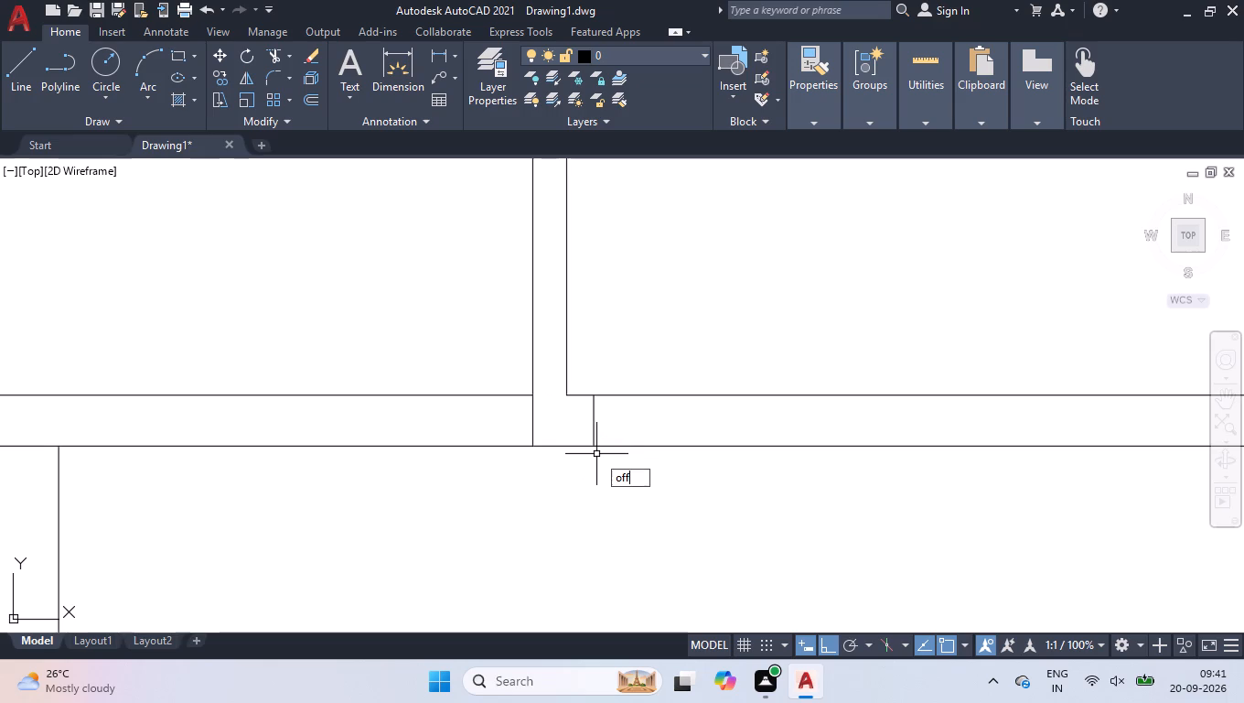
{"action": "key", "text": "Return"}
{"action": "type", "text": "2'8"}
{"action": "key", "text": "Return"}
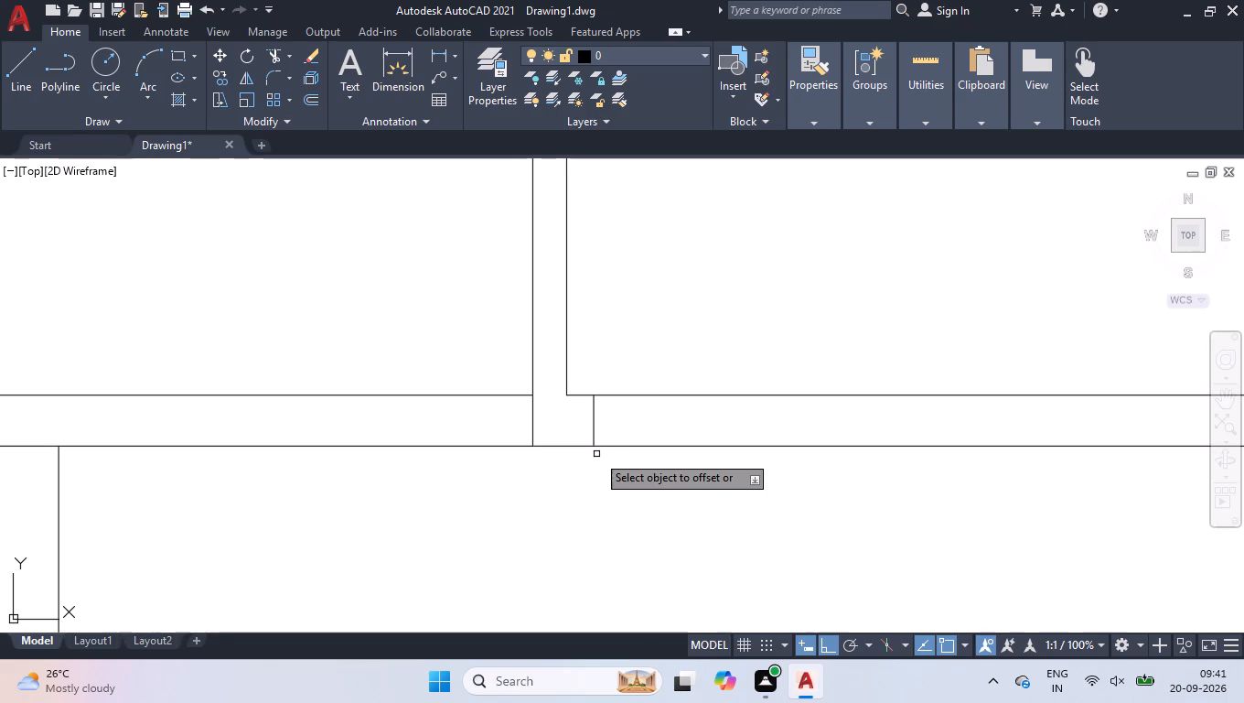
{"action": "left_click", "coordinate": [595, 427]}
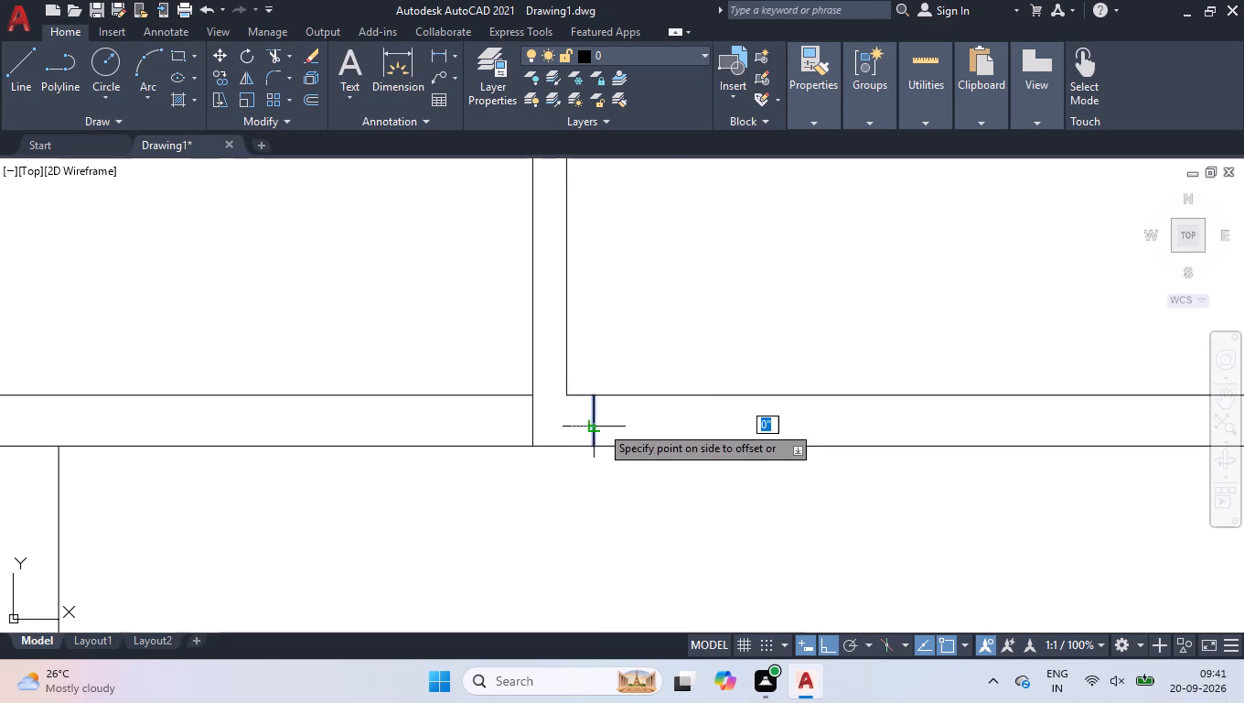
{"action": "left_click", "coordinate": [692, 426]}
{"action": "key", "text": "space"}
Trim both wall lines between the two jamb lines to open the upper-right room's doorway.
{"action": "type", "text": "tr"}
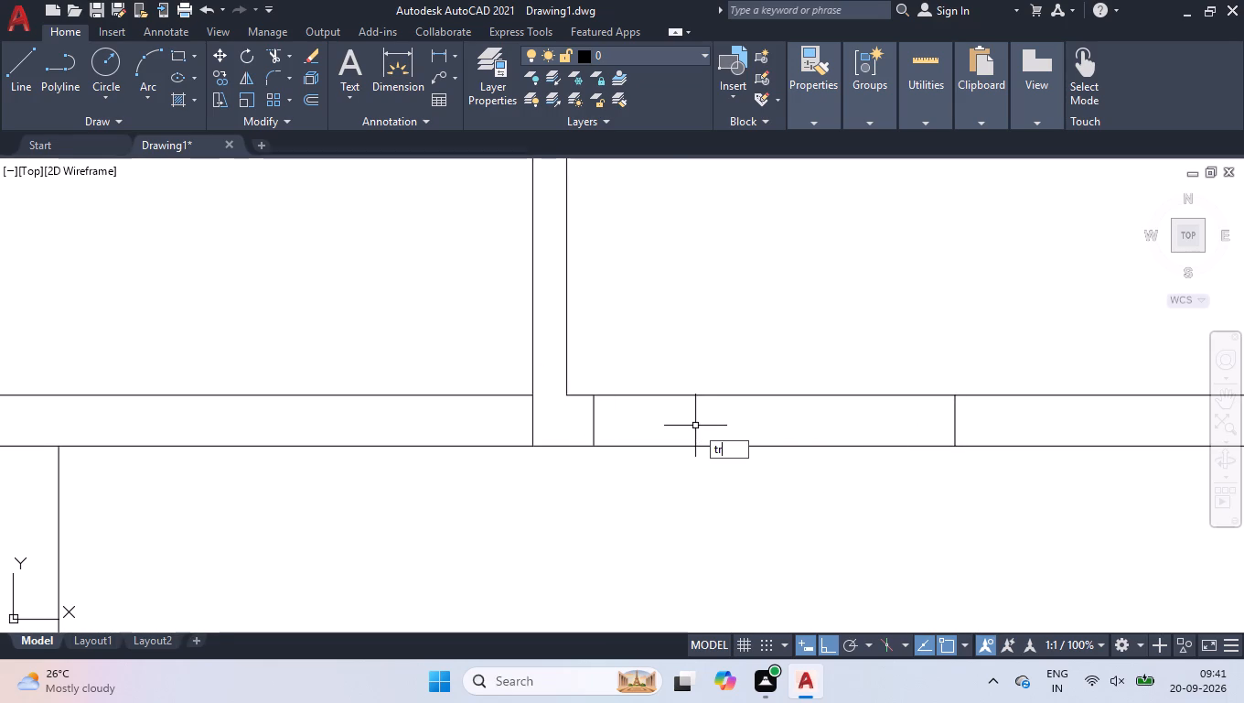
{"action": "key", "text": "space"}
{"action": "left_click", "coordinate": [766, 340]}
{"action": "left_click", "coordinate": [710, 463]}
{"action": "key", "text": "space"}
Stretch the lower ends of the two central vertical passage lines down 9" to the lower line of the horizontal wall beneath them.
{"action": "scroll", "coordinate": [644, 410], "scroll_direction": "down", "scroll_amount": 2}
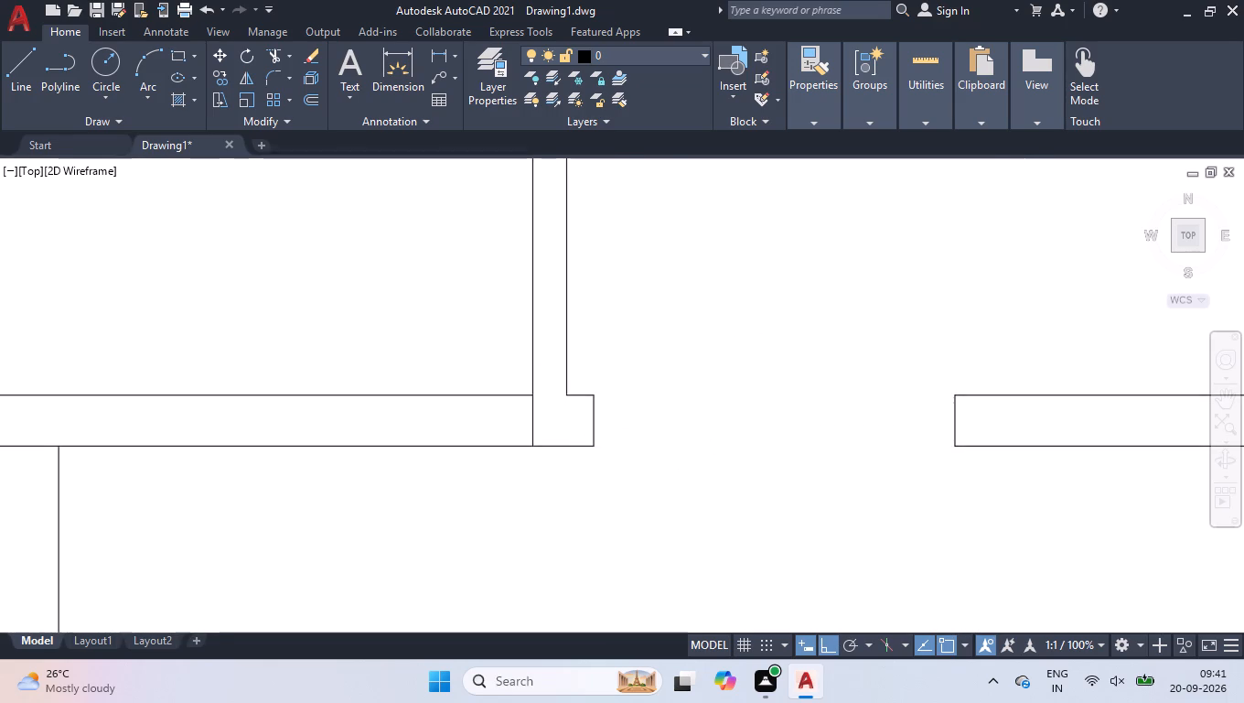
{"action": "scroll", "coordinate": [647, 472], "scroll_direction": "down", "scroll_amount": 1}
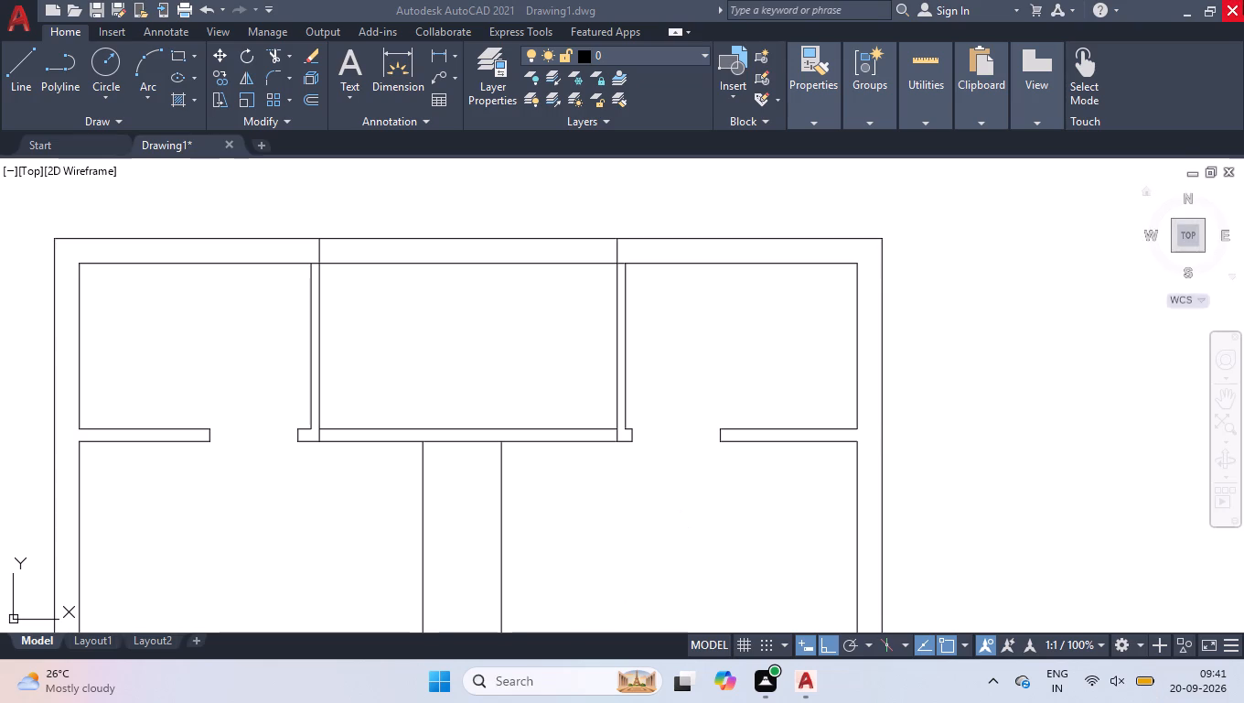
{"action": "left_click", "coordinate": [762, 384]}
{"action": "scroll", "coordinate": [751, 366], "scroll_direction": "down", "scroll_amount": 3}
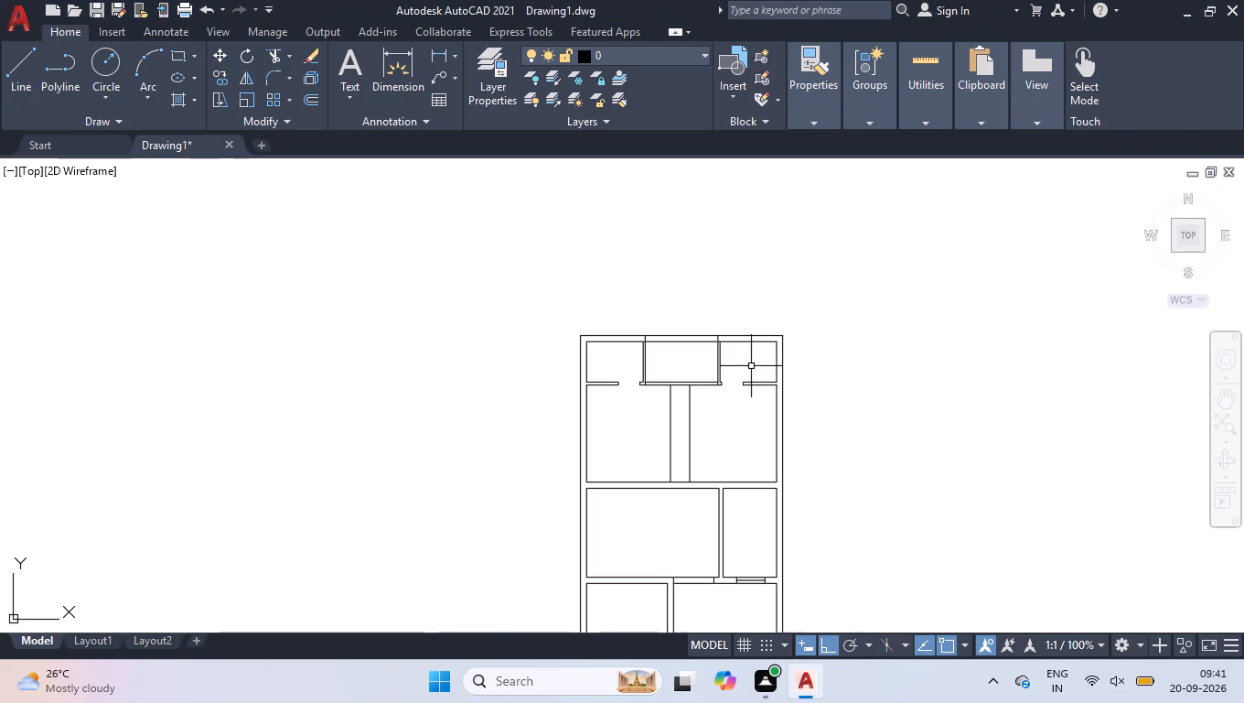
{"action": "scroll", "coordinate": [681, 515], "scroll_direction": "up", "scroll_amount": 1}
{"action": "scroll", "coordinate": [662, 417], "scroll_direction": "up", "scroll_amount": 1}
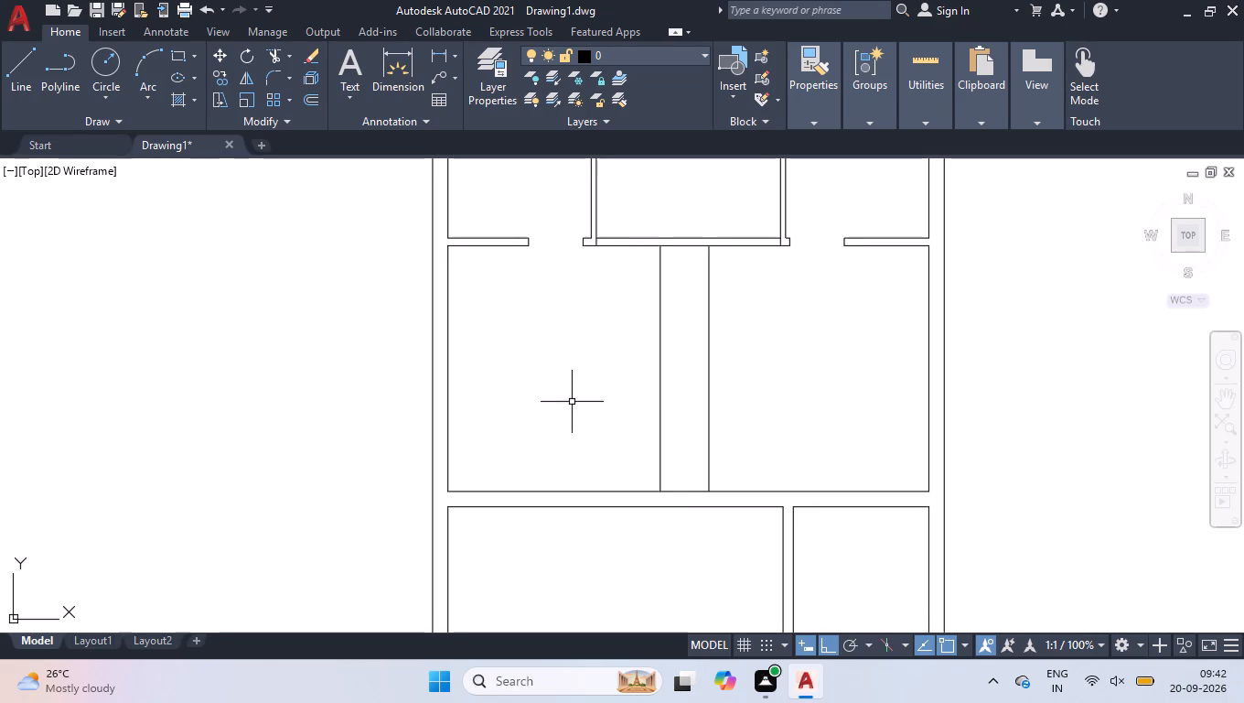
{"action": "scroll", "coordinate": [645, 493], "scroll_direction": "up", "scroll_amount": 2}
{"action": "left_click_drag", "start_coordinate": [852, 438], "coordinate": [797, 443]}
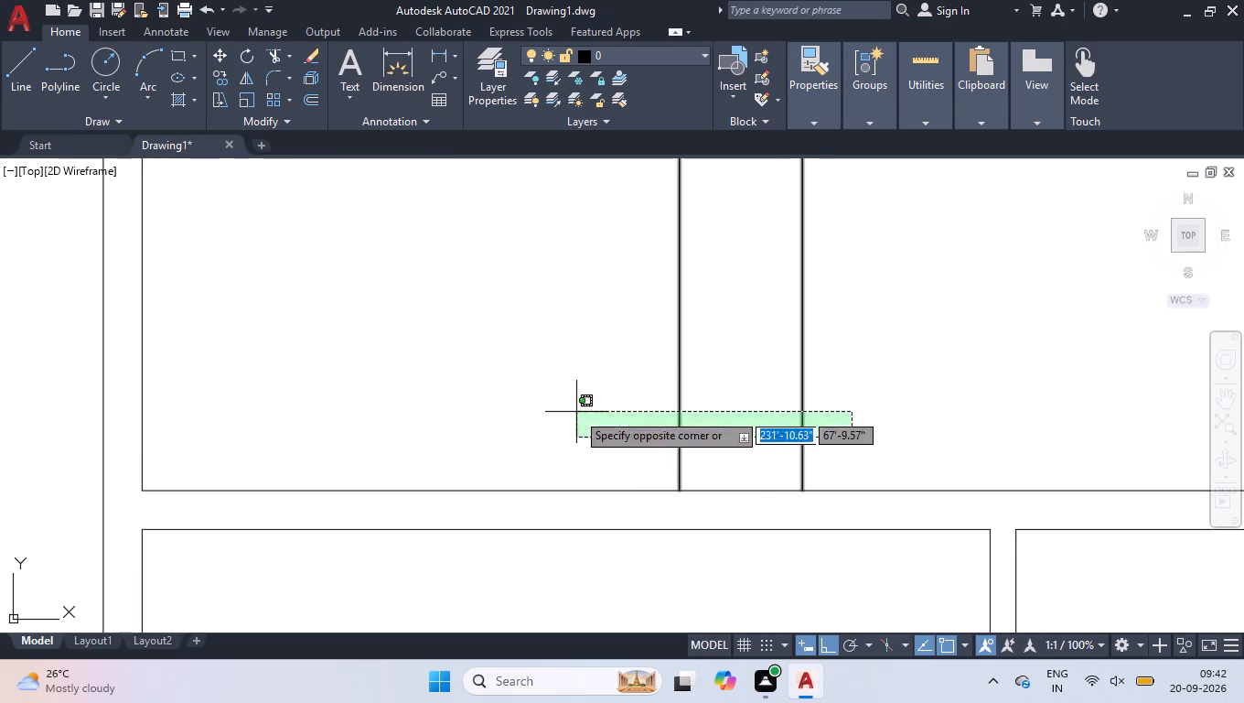
{"action": "left_click", "coordinate": [575, 412]}
{"action": "scroll", "coordinate": [816, 531], "scroll_direction": "up", "scroll_amount": 2}
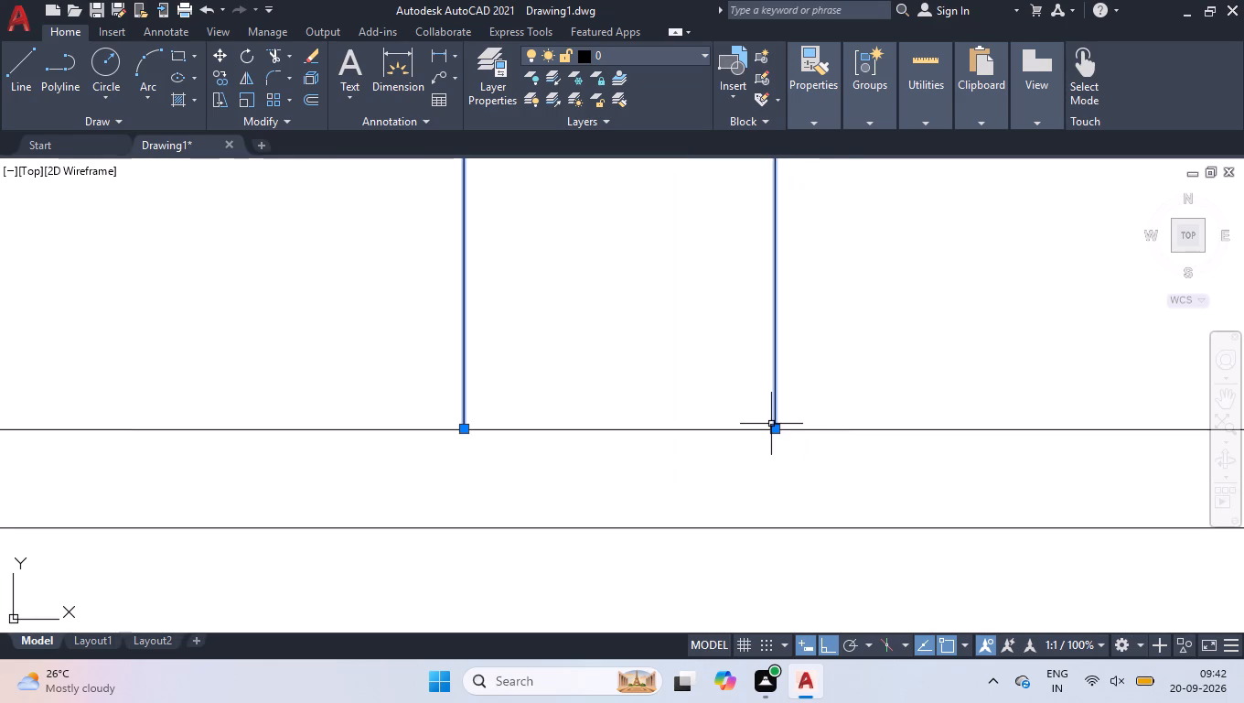
{"action": "left_click", "coordinate": [774, 427]}
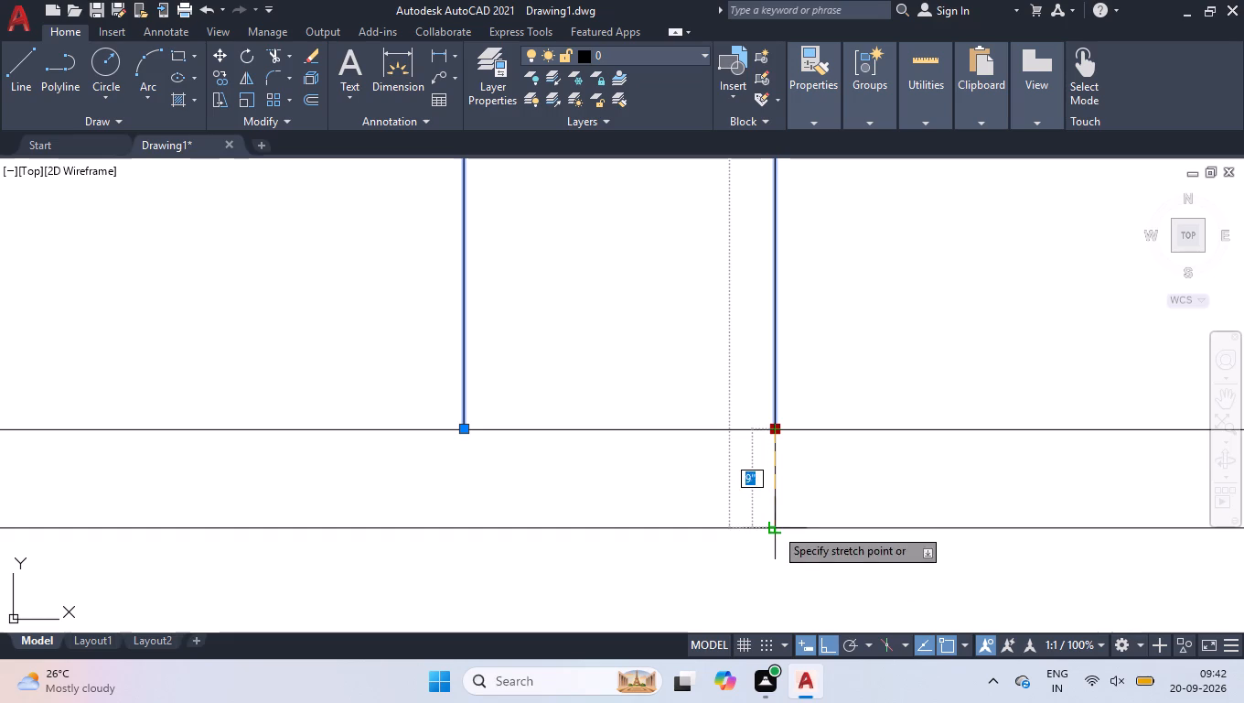
{"action": "left_click", "coordinate": [773, 525]}
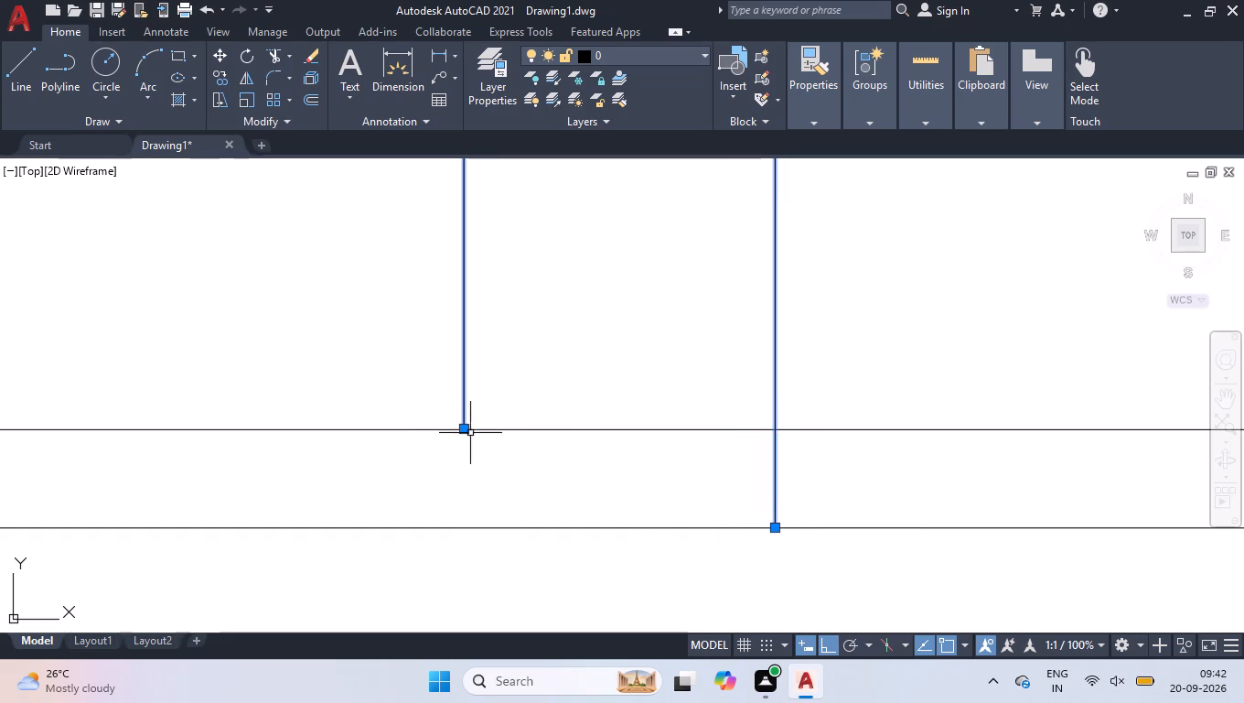
{"action": "left_click", "coordinate": [463, 428]}
{"action": "left_click", "coordinate": [463, 526]}
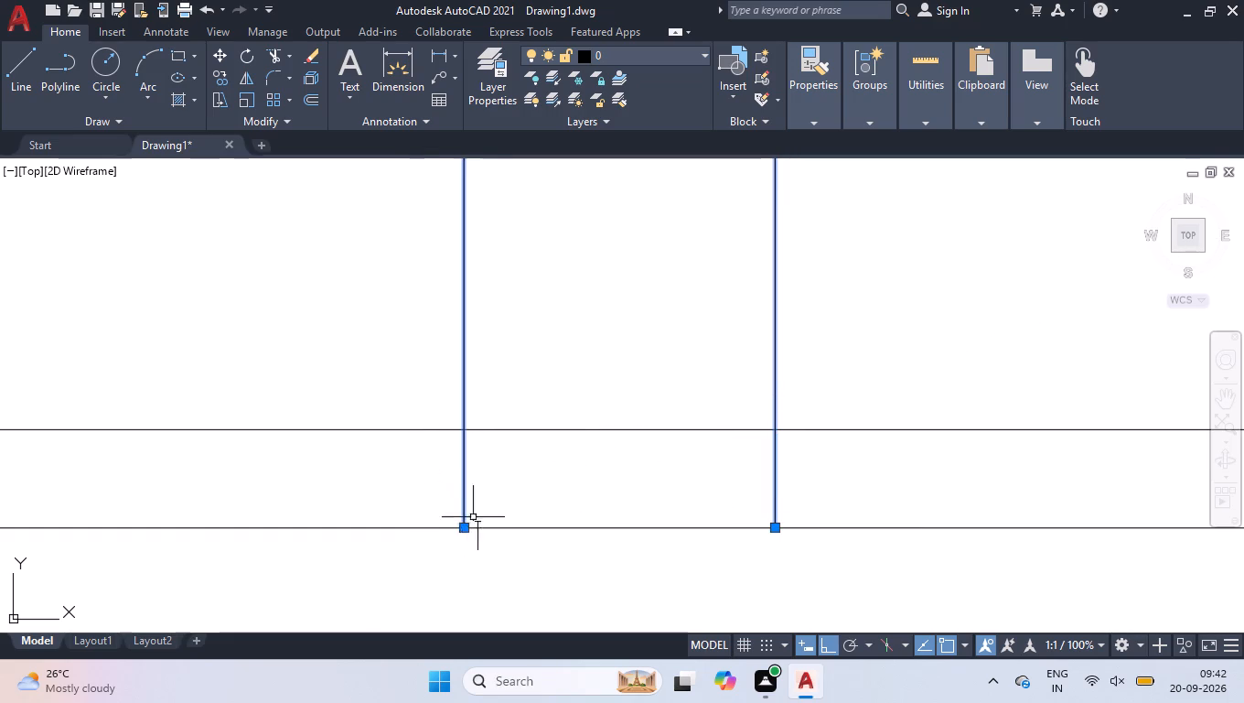
{"action": "scroll", "coordinate": [519, 578], "scroll_direction": "down", "scroll_amount": 3}
{"action": "scroll", "coordinate": [533, 396], "scroll_direction": "down", "scroll_amount": 3}
{"action": "scroll", "coordinate": [521, 318], "scroll_direction": "up", "scroll_amount": 5}
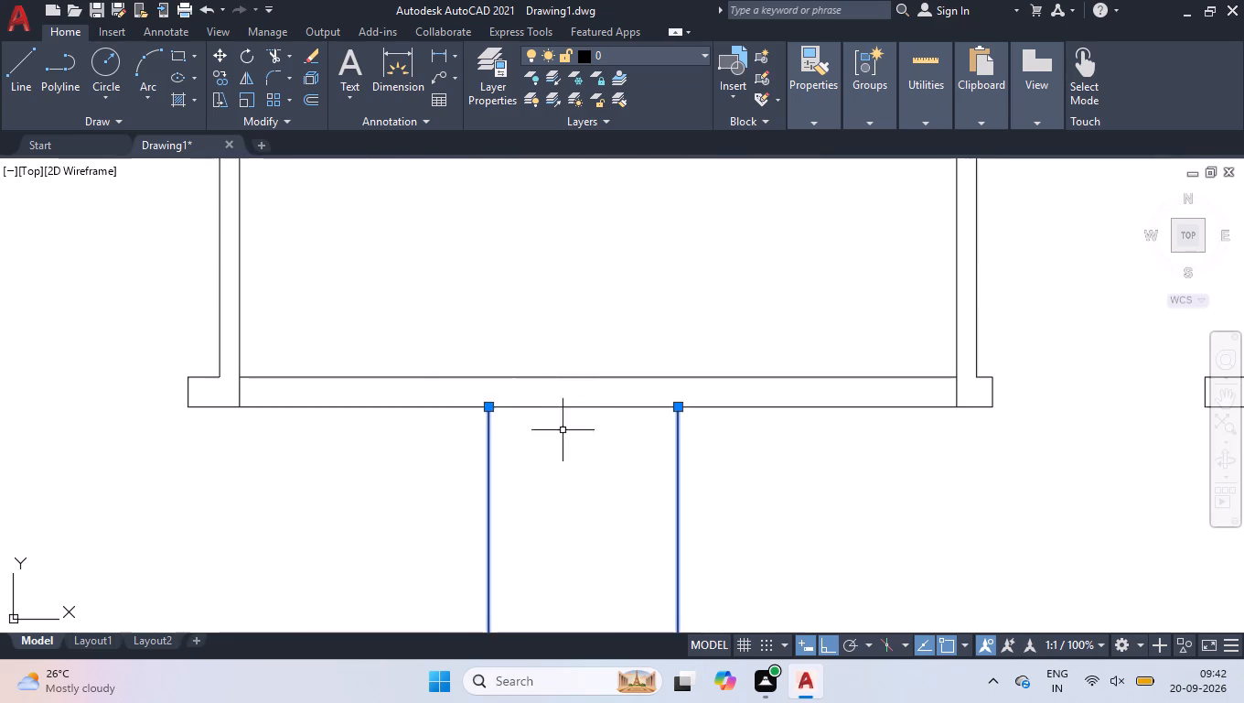
Stretch the upper ends of the two central passage lines up to the upper line of the horizontal wall above them.
{"action": "scroll", "coordinate": [570, 436], "scroll_direction": "up", "scroll_amount": 1}
{"action": "left_click", "coordinate": [741, 388]}
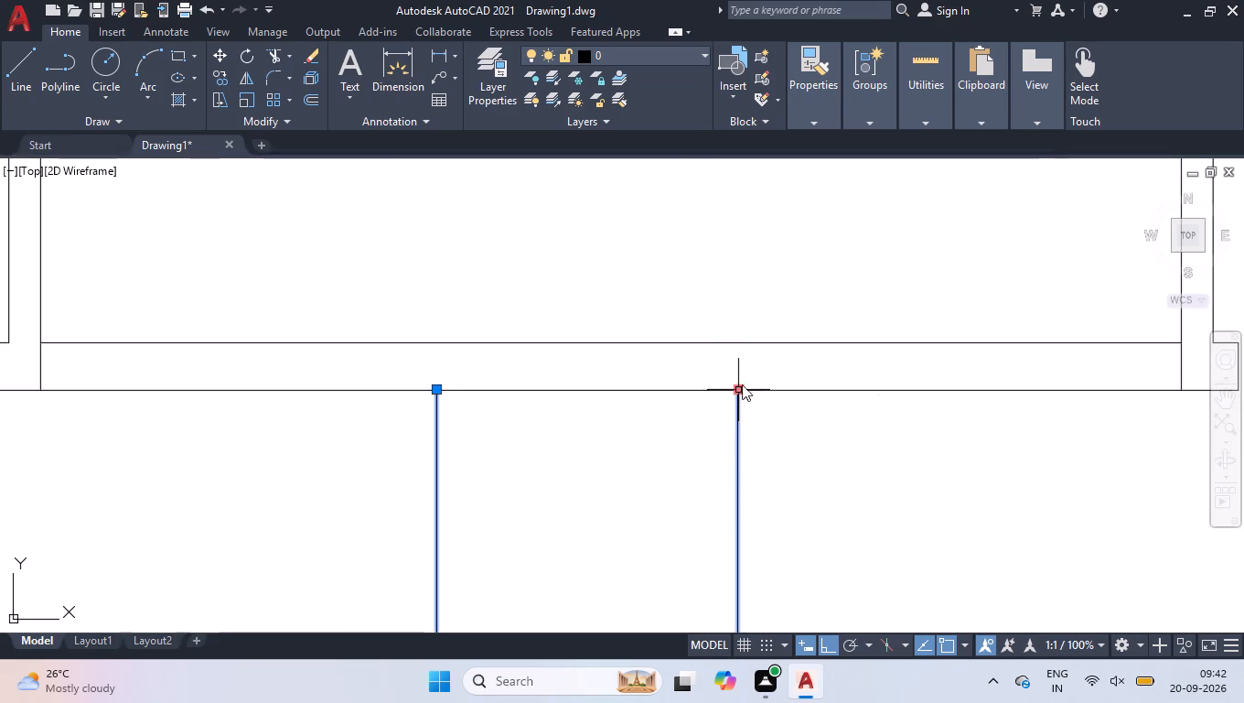
{"action": "left_click", "coordinate": [735, 343]}
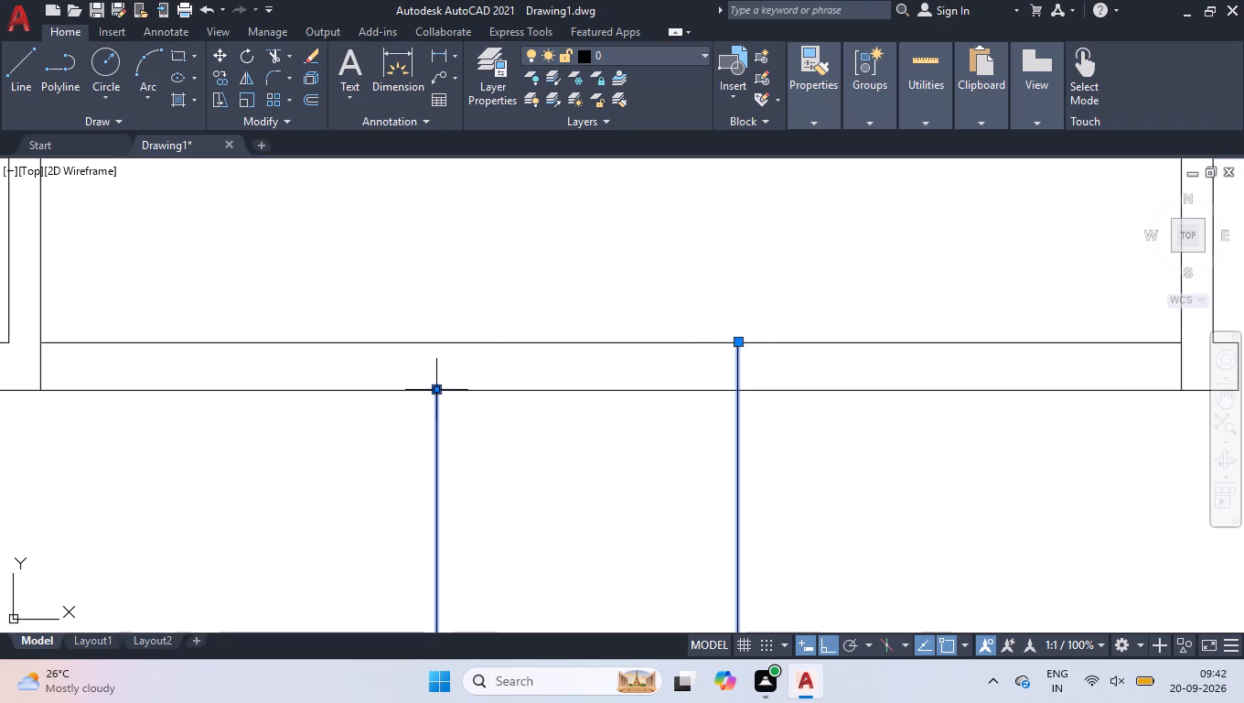
{"action": "left_click", "coordinate": [434, 390]}
{"action": "left_click", "coordinate": [438, 341]}
{"action": "key", "text": "space"}
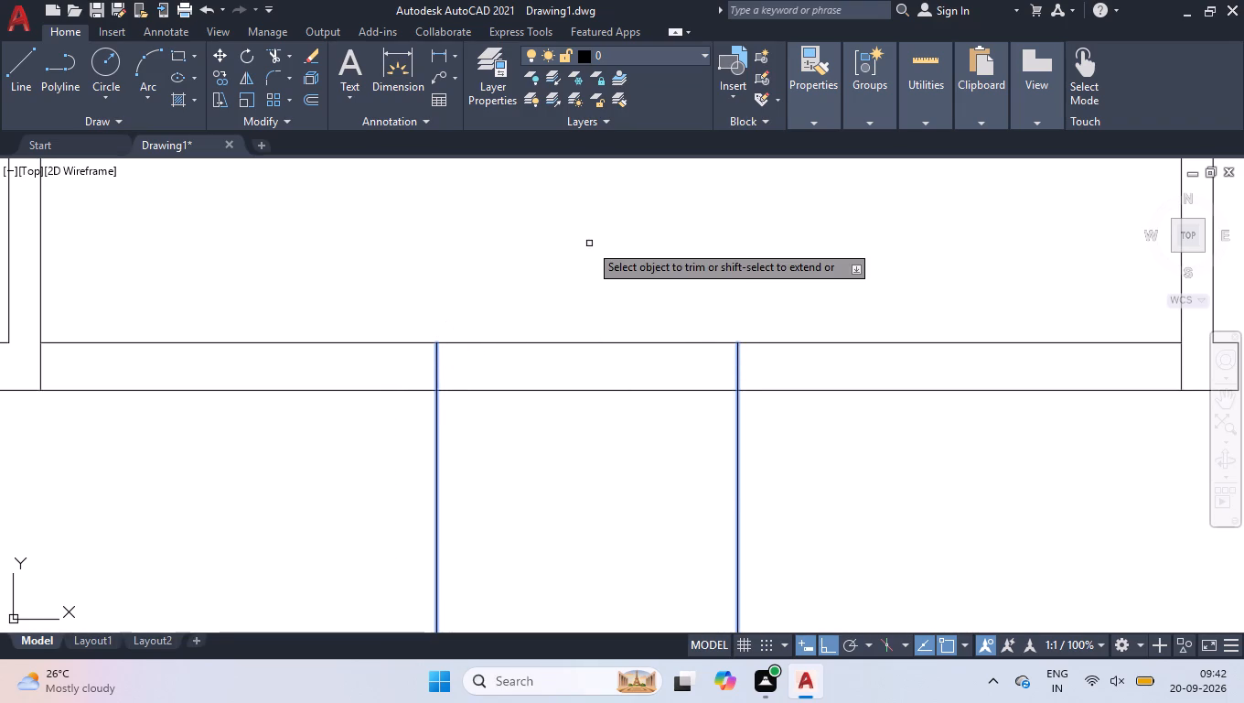
{"action": "right_click", "coordinate": [589, 243]}
{"action": "key", "text": "space"}
{"action": "left_click", "coordinate": [604, 280]}
Draw a 9" vertical jamb line across the horizontal wall below the passage, just left of the left passage line.
{"action": "scroll", "coordinate": [592, 271], "scroll_direction": "down", "scroll_amount": 3}
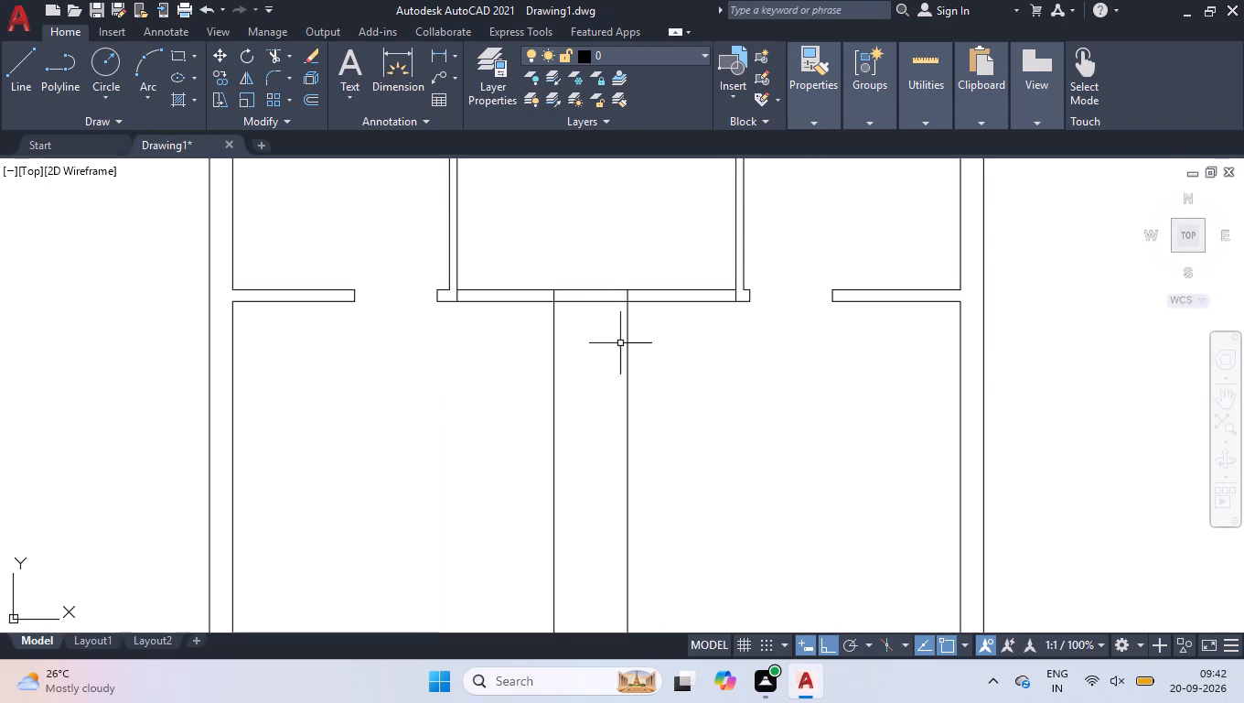
{"action": "scroll", "coordinate": [652, 439], "scroll_direction": "down", "scroll_amount": 3}
{"action": "scroll", "coordinate": [662, 520], "scroll_direction": "up", "scroll_amount": 1}
{"action": "scroll", "coordinate": [577, 509], "scroll_direction": "up", "scroll_amount": 2}
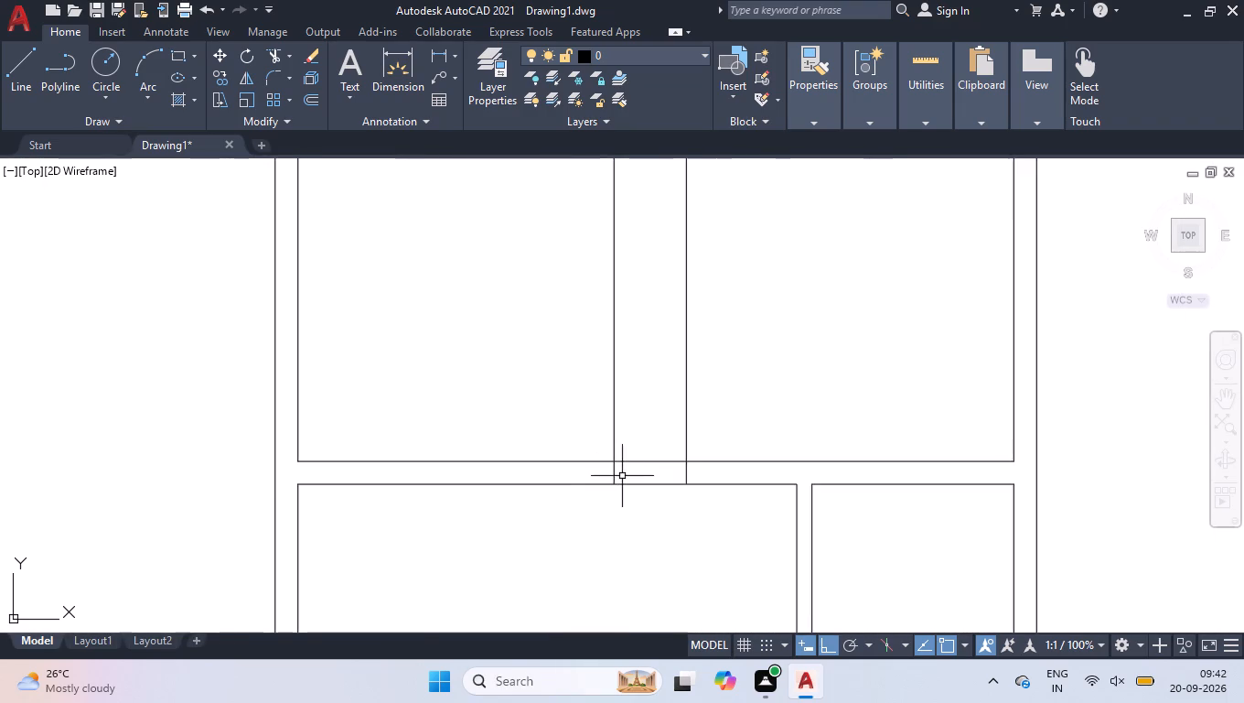
{"action": "scroll", "coordinate": [622, 476], "scroll_direction": "up", "scroll_amount": 1}
{"action": "key", "text": "l"}
{"action": "key", "text": "Return"}
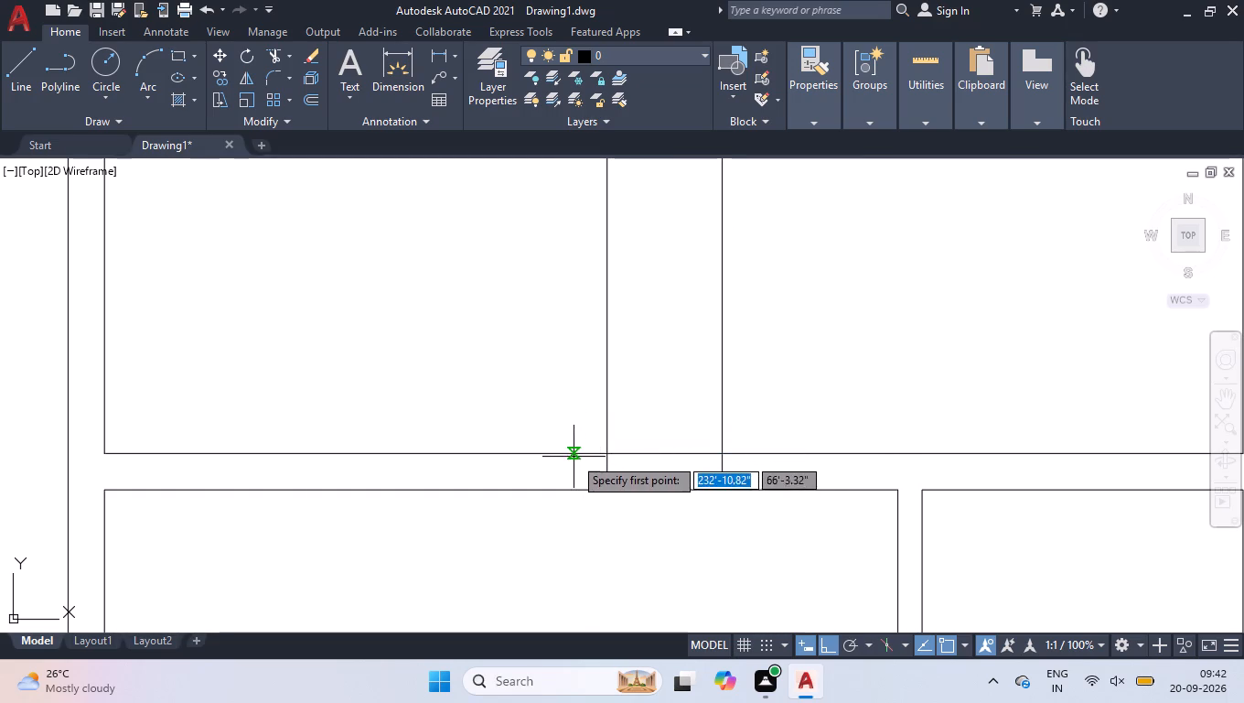
{"action": "left_click", "coordinate": [576, 455]}
{"action": "left_click", "coordinate": [573, 492]}
{"action": "key", "text": "space"}
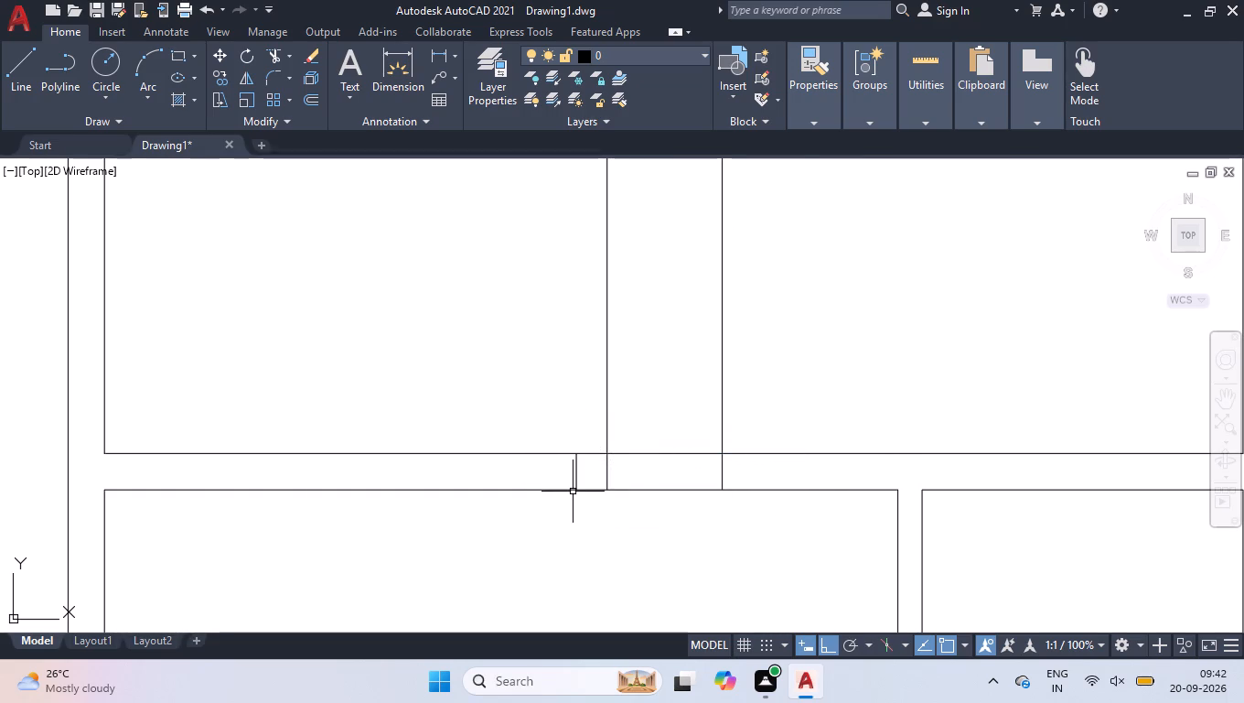
Check the distance along the wall's lower line from the partition's upper-left corner to the right passage line.
{"action": "key", "text": "space"}
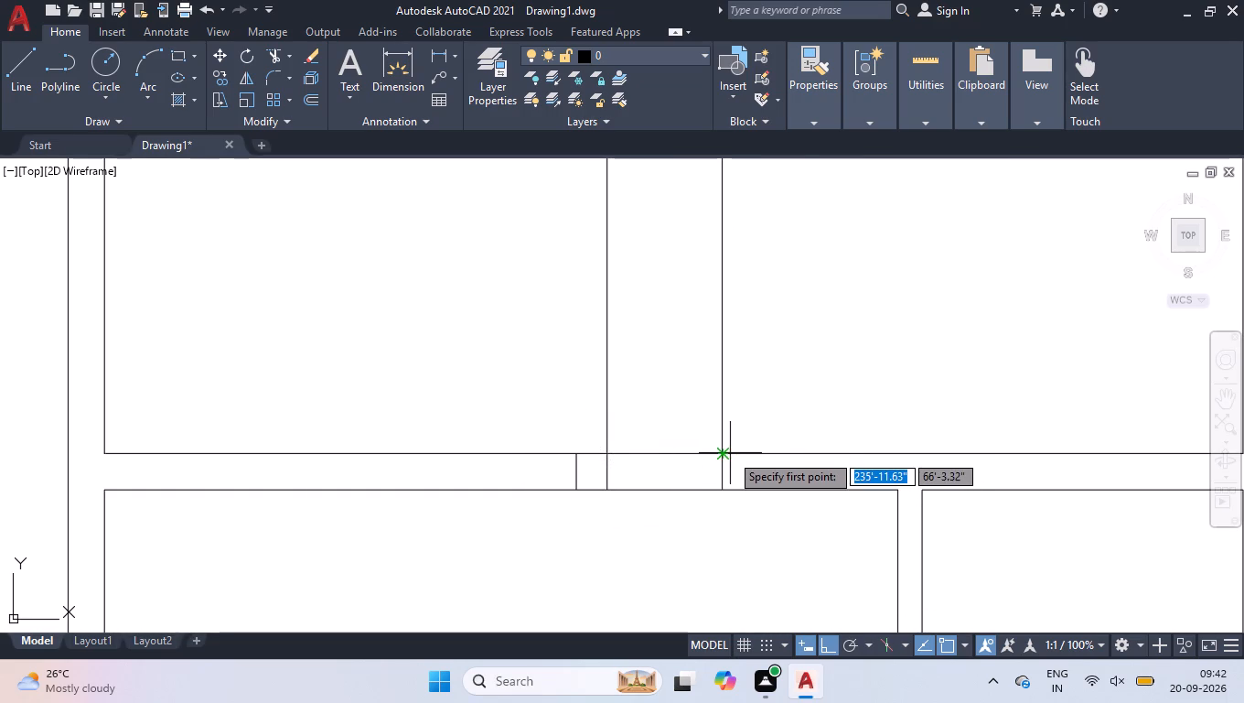
{"action": "scroll", "coordinate": [731, 454], "scroll_direction": "up", "scroll_amount": 1}
{"action": "scroll", "coordinate": [747, 465], "scroll_direction": "down", "scroll_amount": 1}
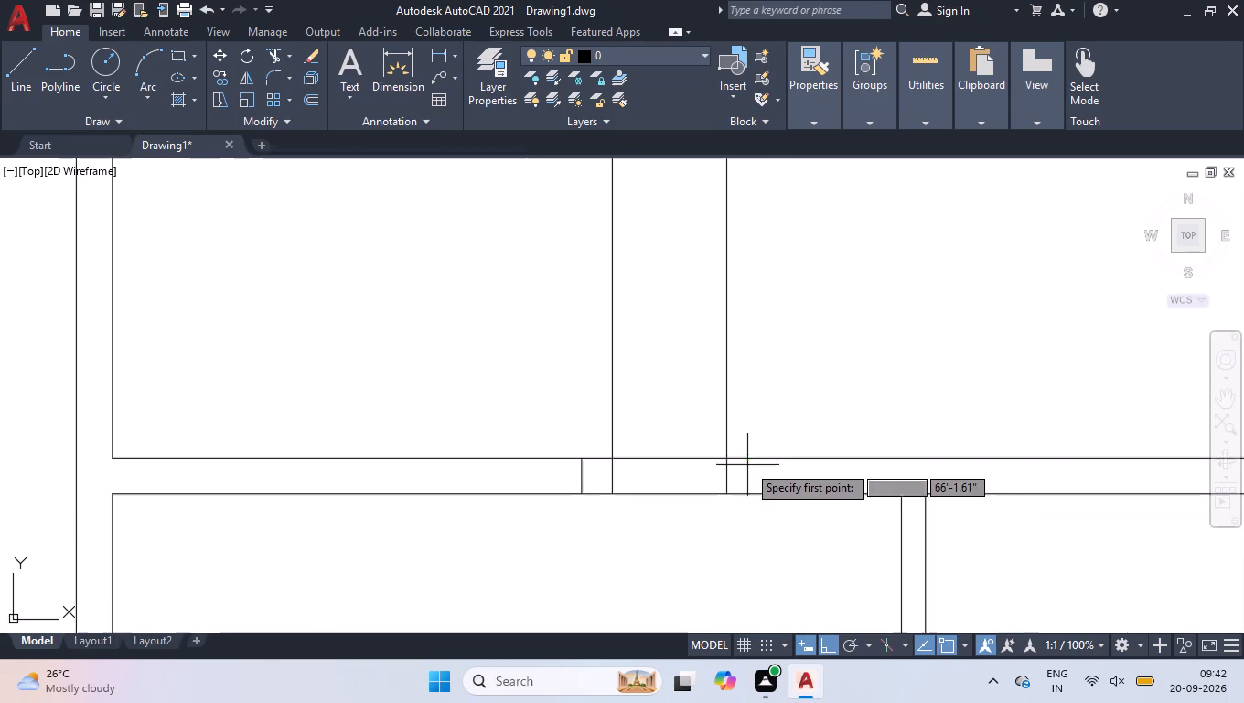
{"action": "scroll", "coordinate": [855, 493], "scroll_direction": "down", "scroll_amount": 1}
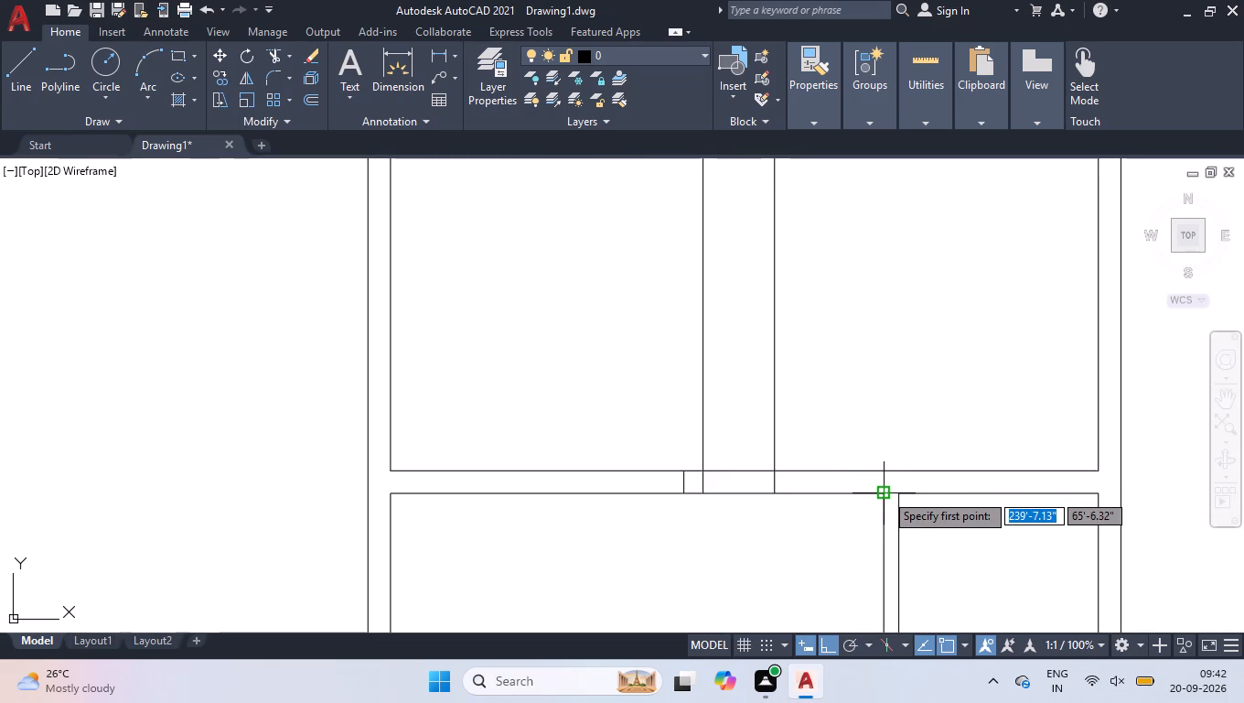
{"action": "left_click", "coordinate": [885, 492]}
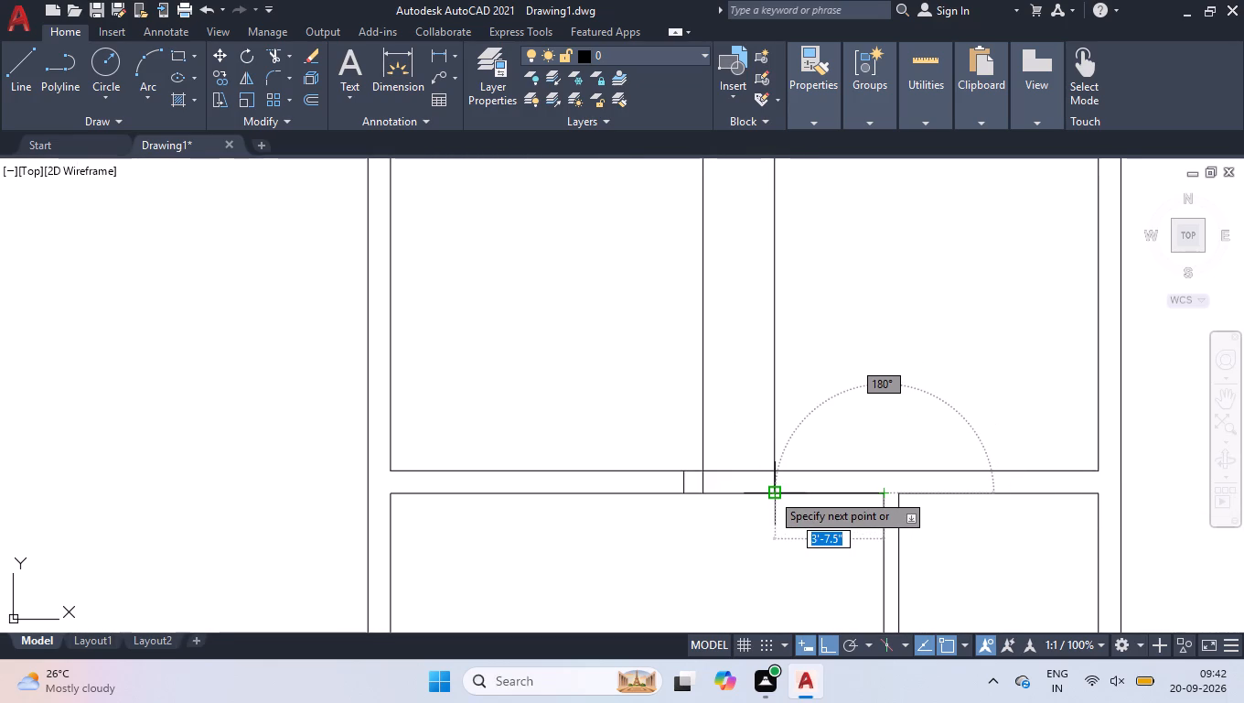
{"action": "key", "text": "space"}
Draw a 9" vertical jamb line across the same horizontal wall, exactly on the right passage line.
{"action": "scroll", "coordinate": [777, 476], "scroll_direction": "up", "scroll_amount": 2}
{"action": "key", "text": "space"}
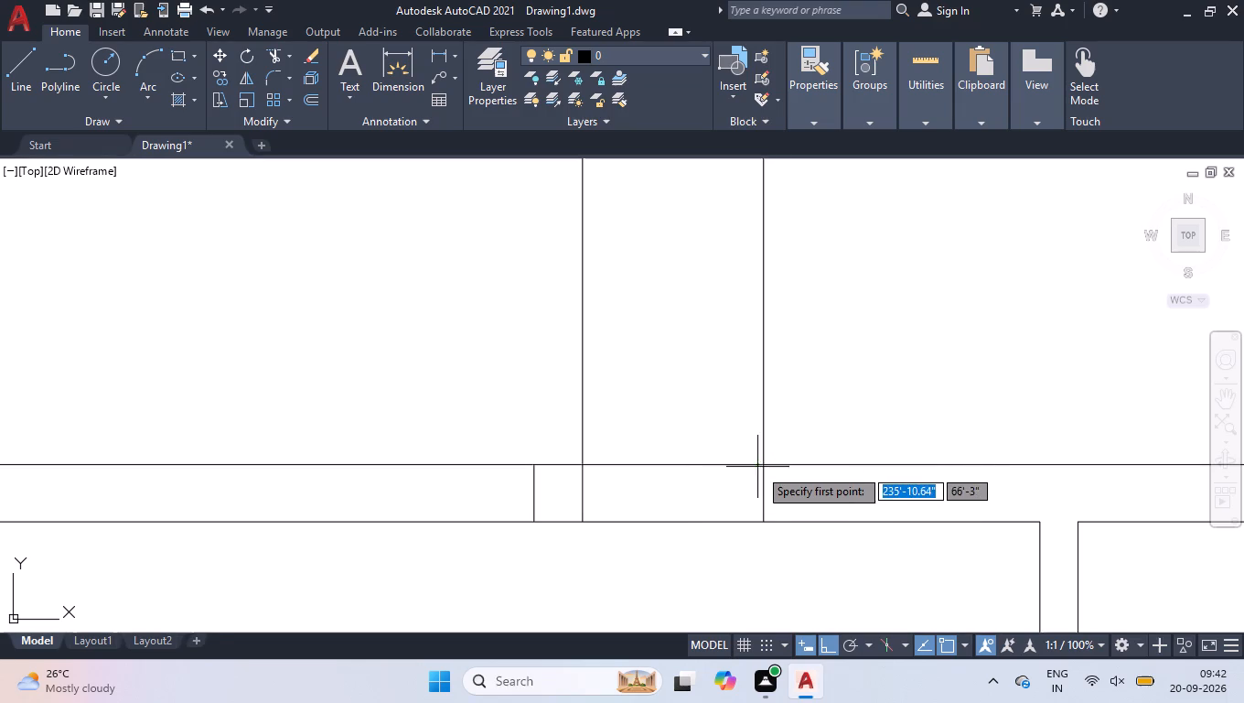
{"action": "left_click", "coordinate": [763, 467]}
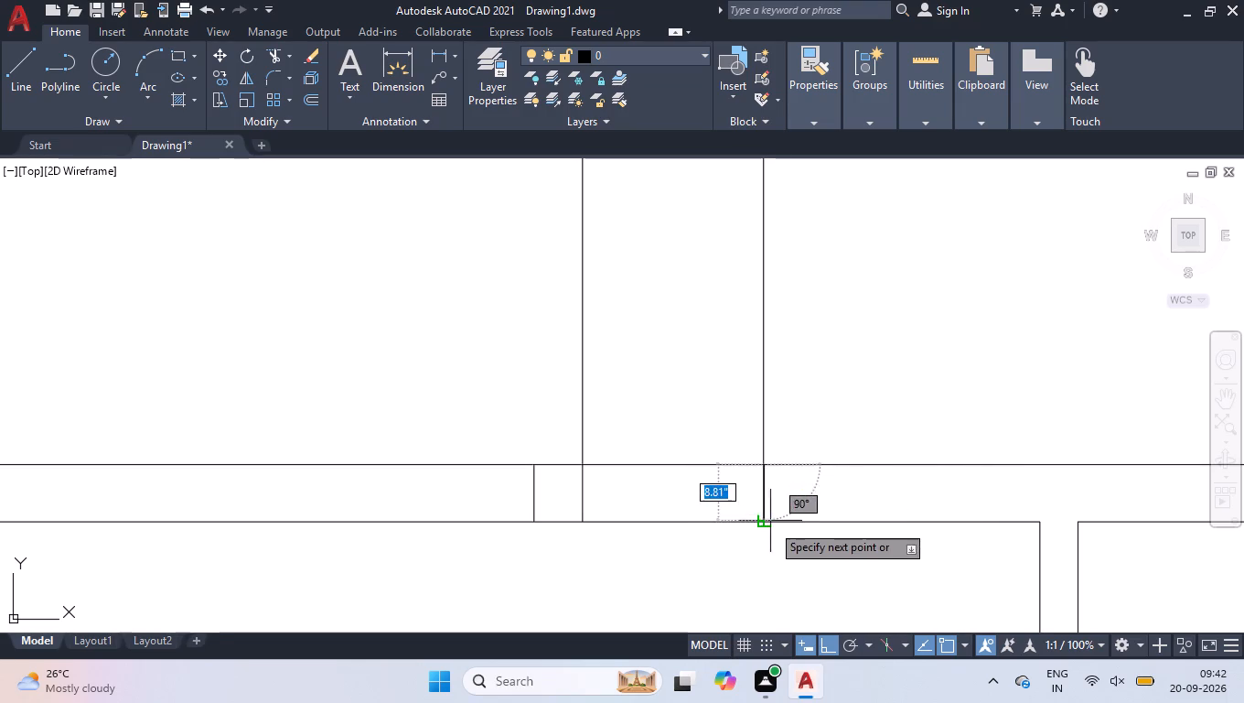
{"action": "left_click", "coordinate": [759, 522]}
{"action": "key", "text": "space"}
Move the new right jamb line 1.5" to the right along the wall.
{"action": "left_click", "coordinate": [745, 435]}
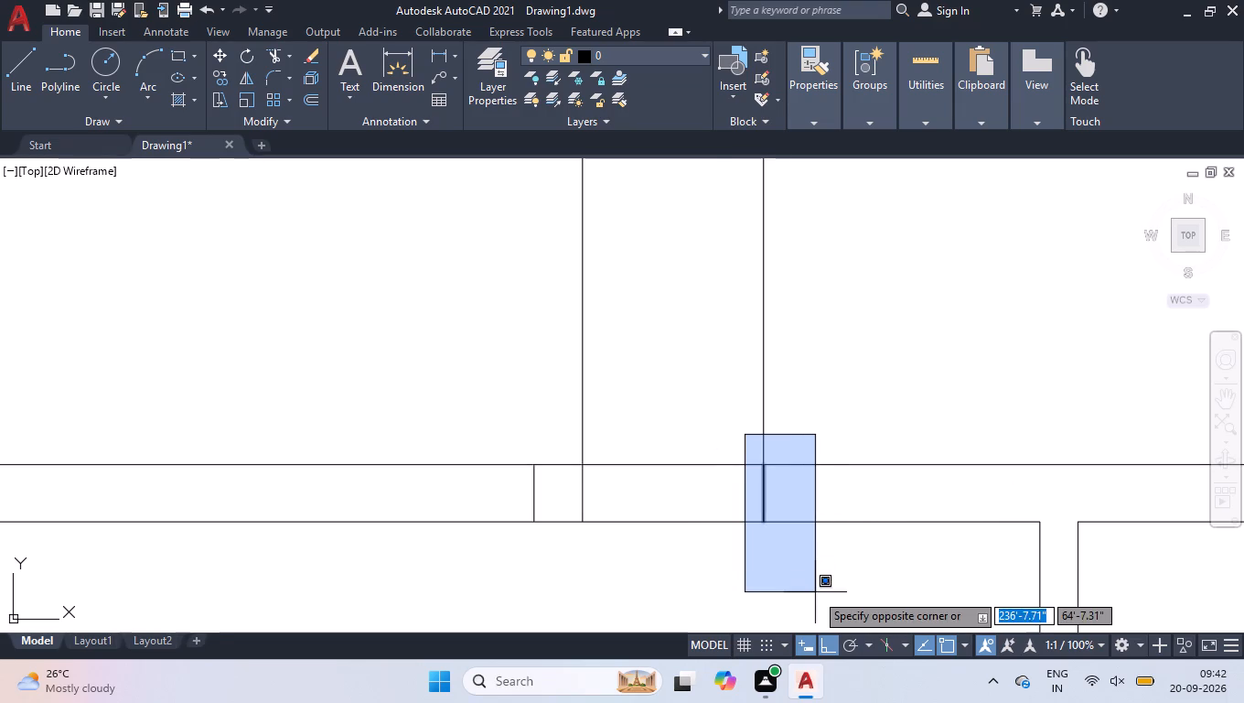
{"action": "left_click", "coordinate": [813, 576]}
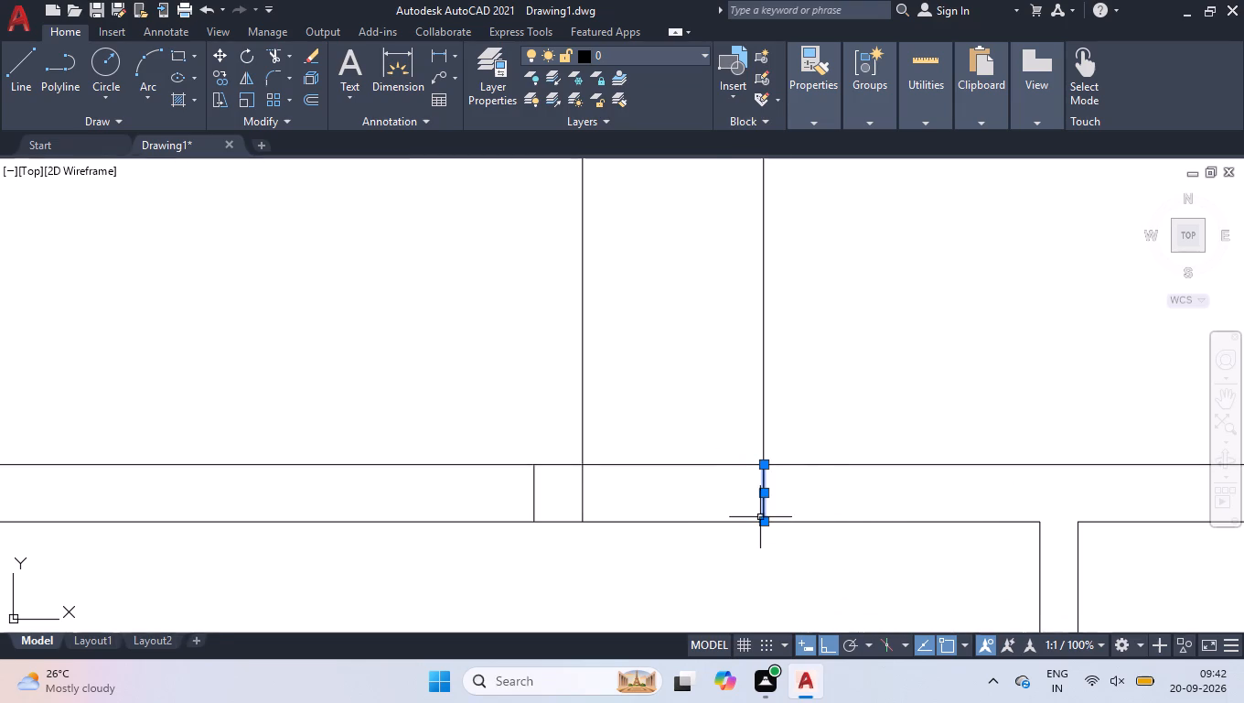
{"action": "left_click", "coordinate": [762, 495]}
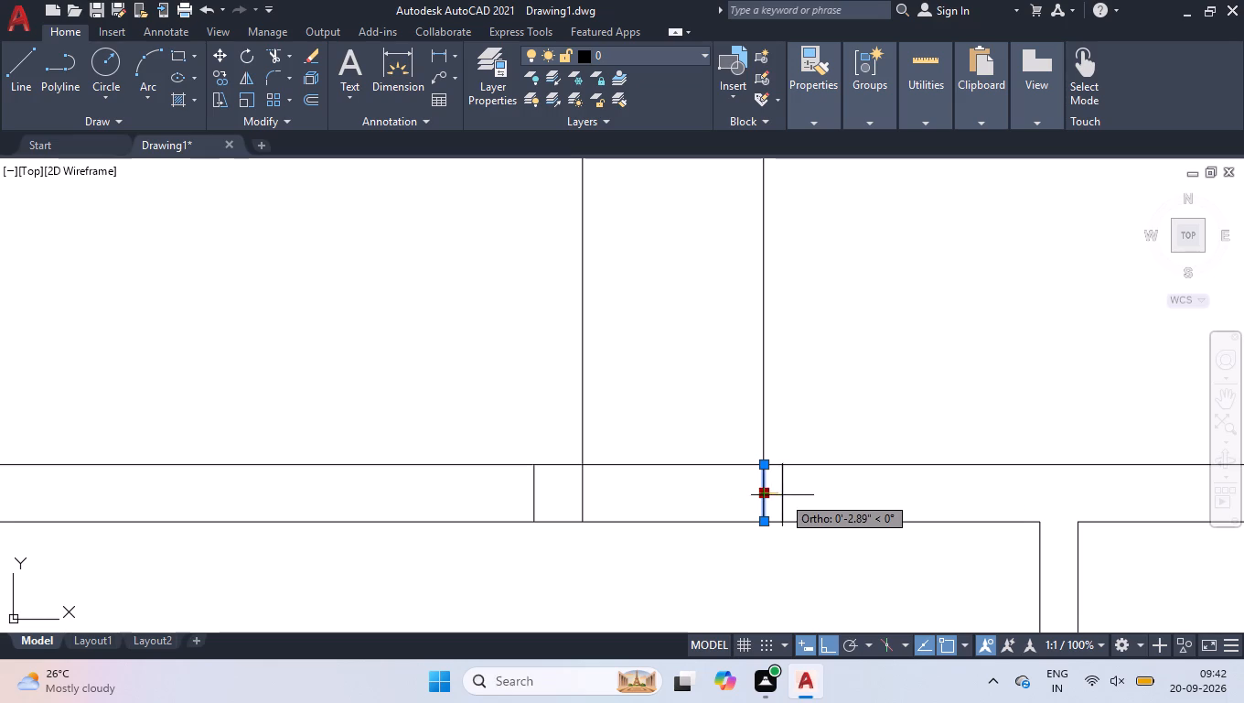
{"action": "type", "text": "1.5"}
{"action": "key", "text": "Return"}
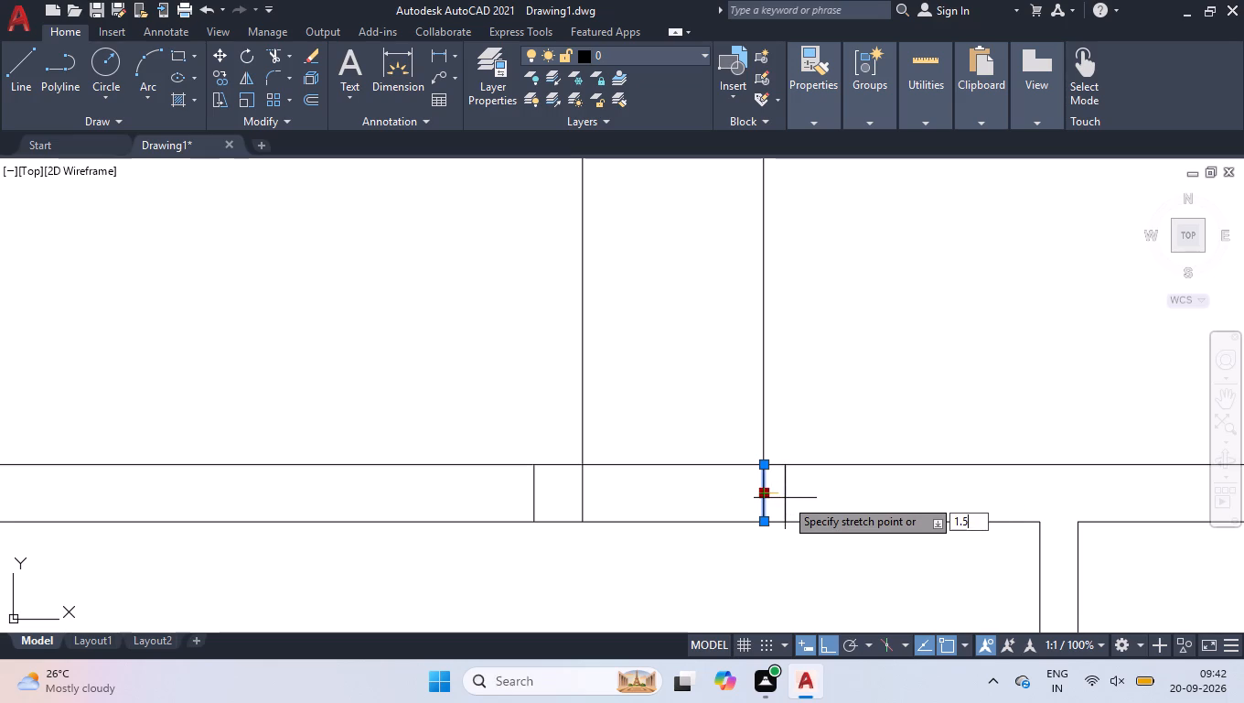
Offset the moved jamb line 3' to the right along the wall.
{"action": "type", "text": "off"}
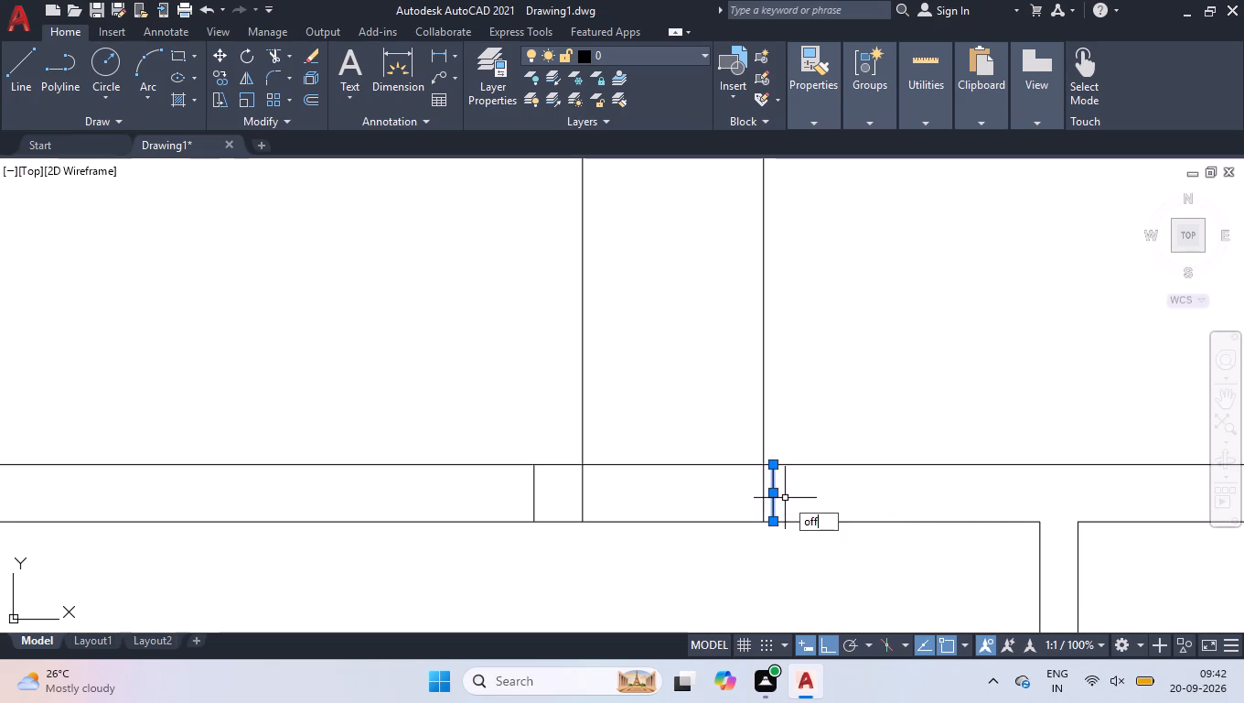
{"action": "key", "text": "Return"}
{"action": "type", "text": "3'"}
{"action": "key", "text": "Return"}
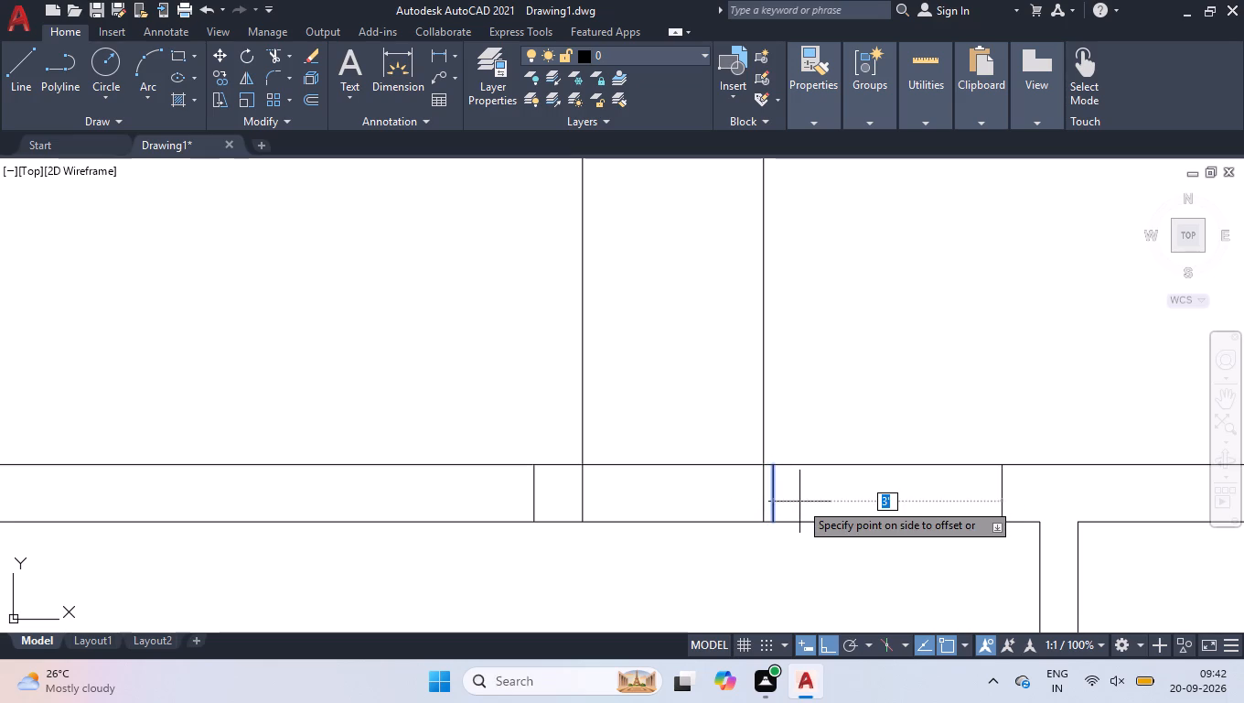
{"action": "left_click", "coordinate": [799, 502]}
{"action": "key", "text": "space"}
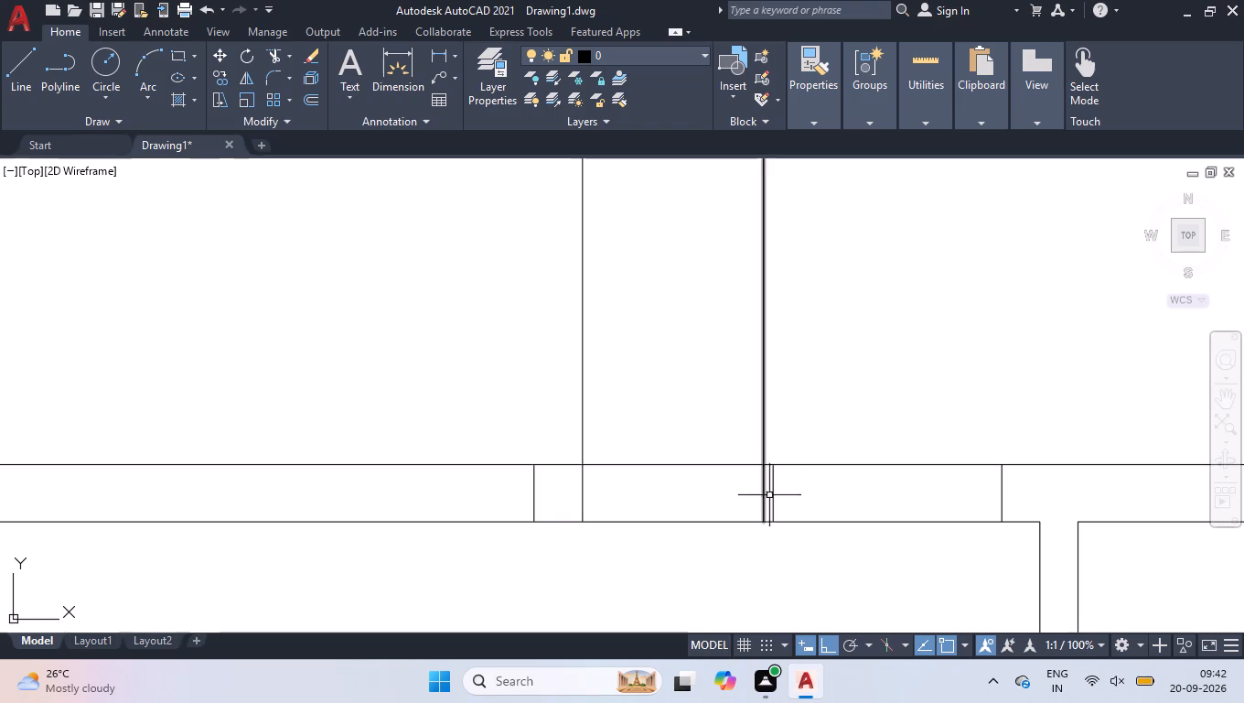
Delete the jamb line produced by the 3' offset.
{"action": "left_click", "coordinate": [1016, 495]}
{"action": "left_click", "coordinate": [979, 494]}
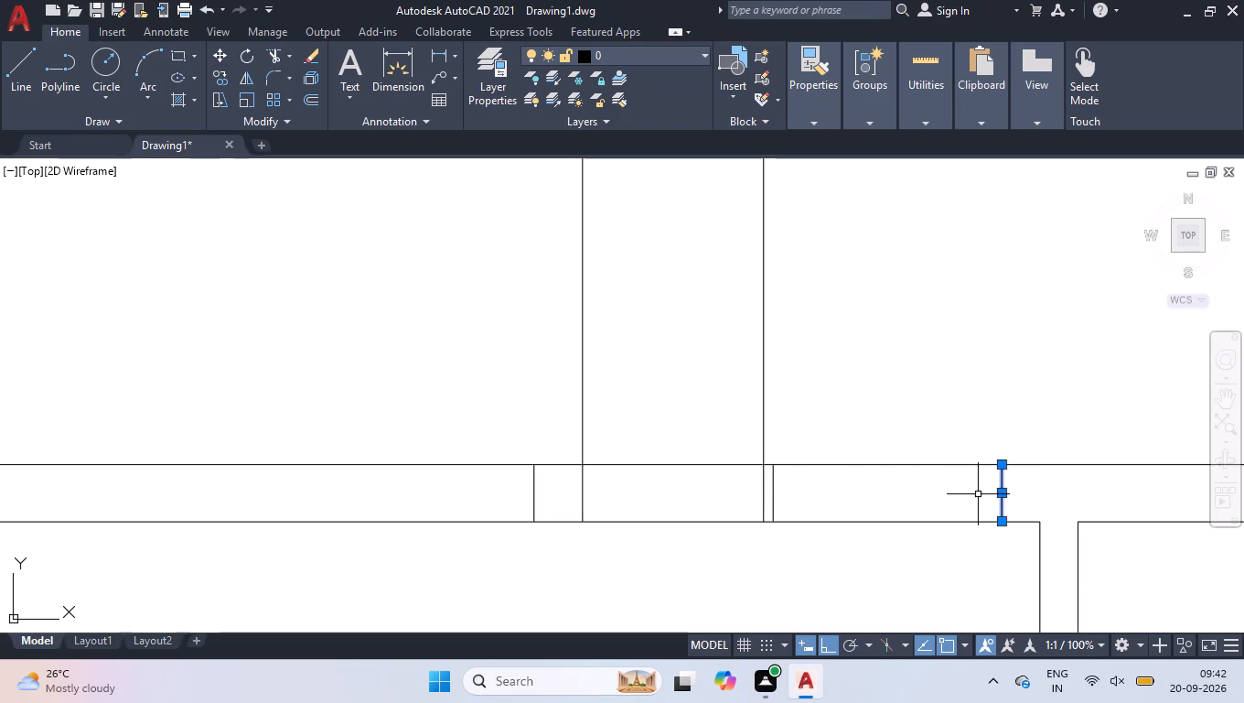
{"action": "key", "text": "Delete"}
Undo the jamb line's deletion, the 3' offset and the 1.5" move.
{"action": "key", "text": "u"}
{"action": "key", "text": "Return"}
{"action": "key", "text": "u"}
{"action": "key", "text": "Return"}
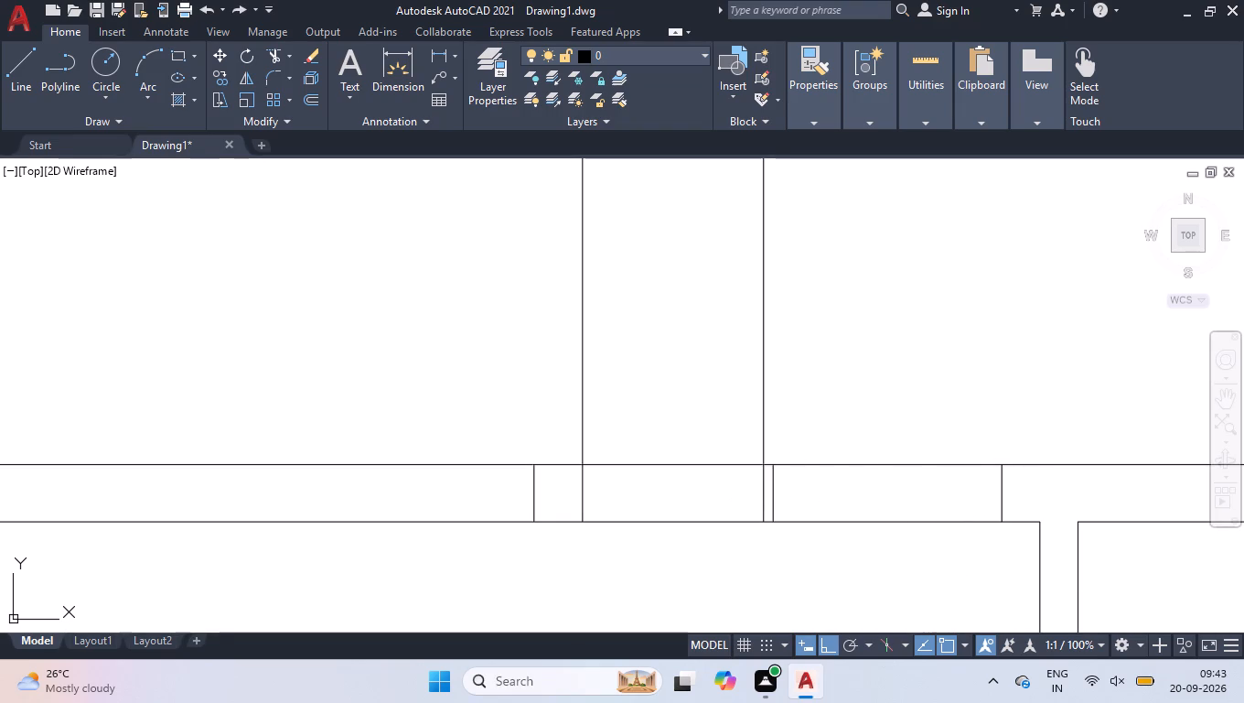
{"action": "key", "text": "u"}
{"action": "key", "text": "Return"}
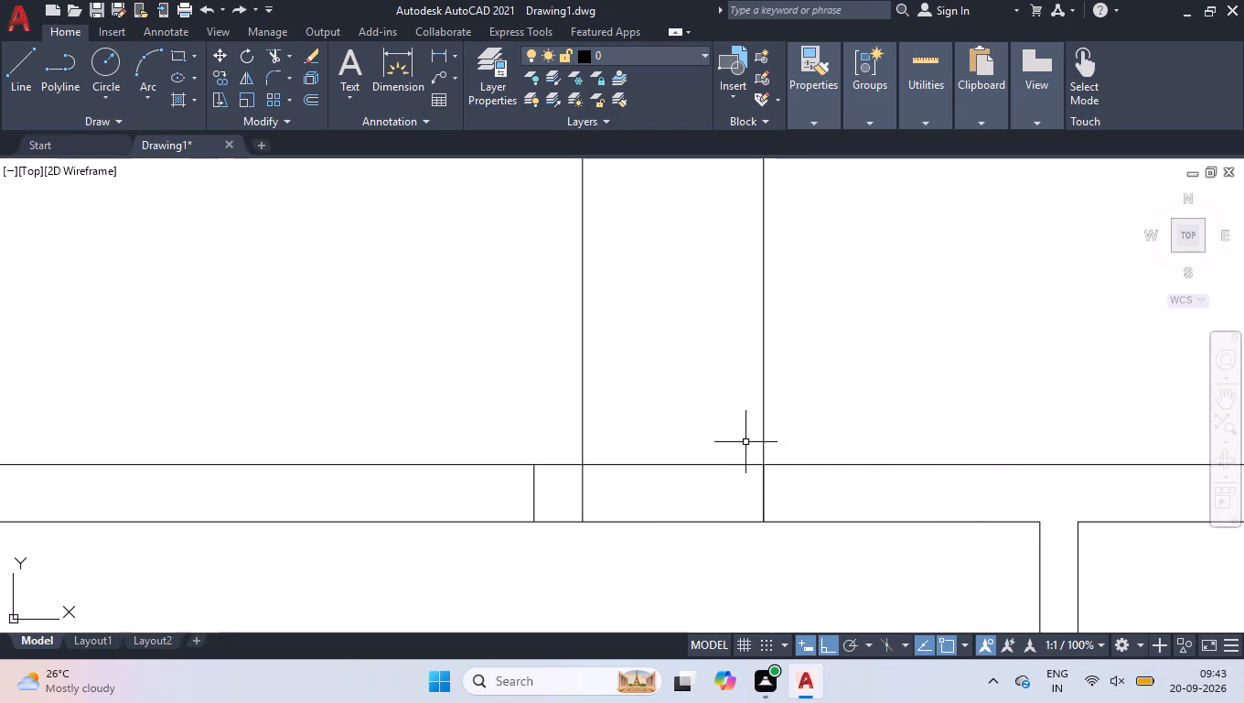
Move the jamb line on the right passage line 7.5" to the right along the wall.
{"action": "left_click", "coordinate": [745, 442]}
{"action": "left_click", "coordinate": [811, 569]}
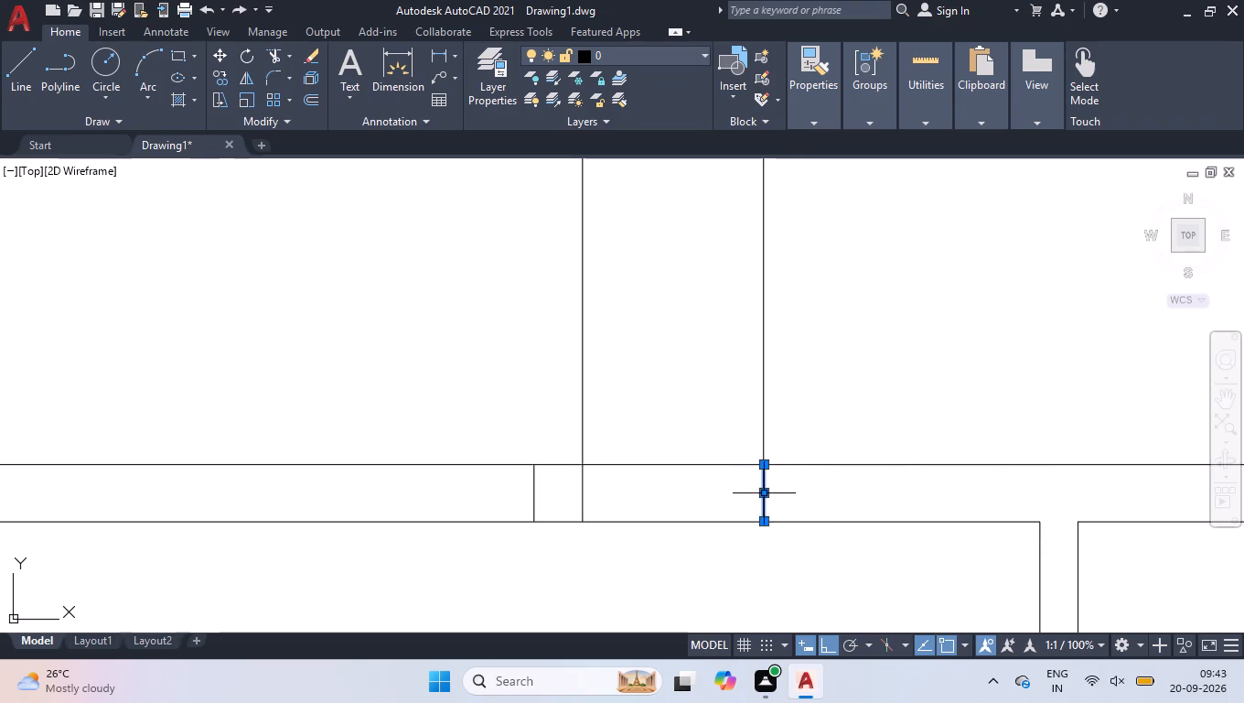
{"action": "left_click", "coordinate": [764, 492]}
{"action": "type", "text": "7/"}
{"action": "key", "text": "Return"}
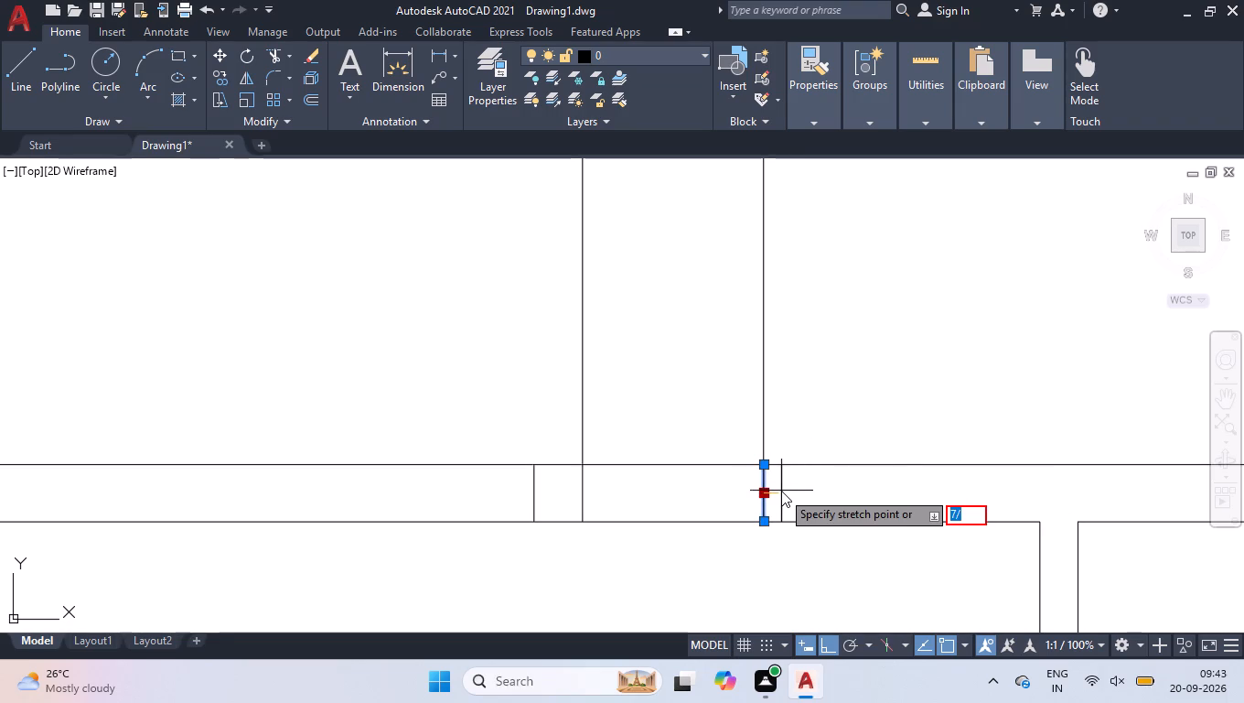
{"action": "key", "text": "BackSpace"}
{"action": "type", "text": "7.5"}
{"action": "key", "text": "Return"}
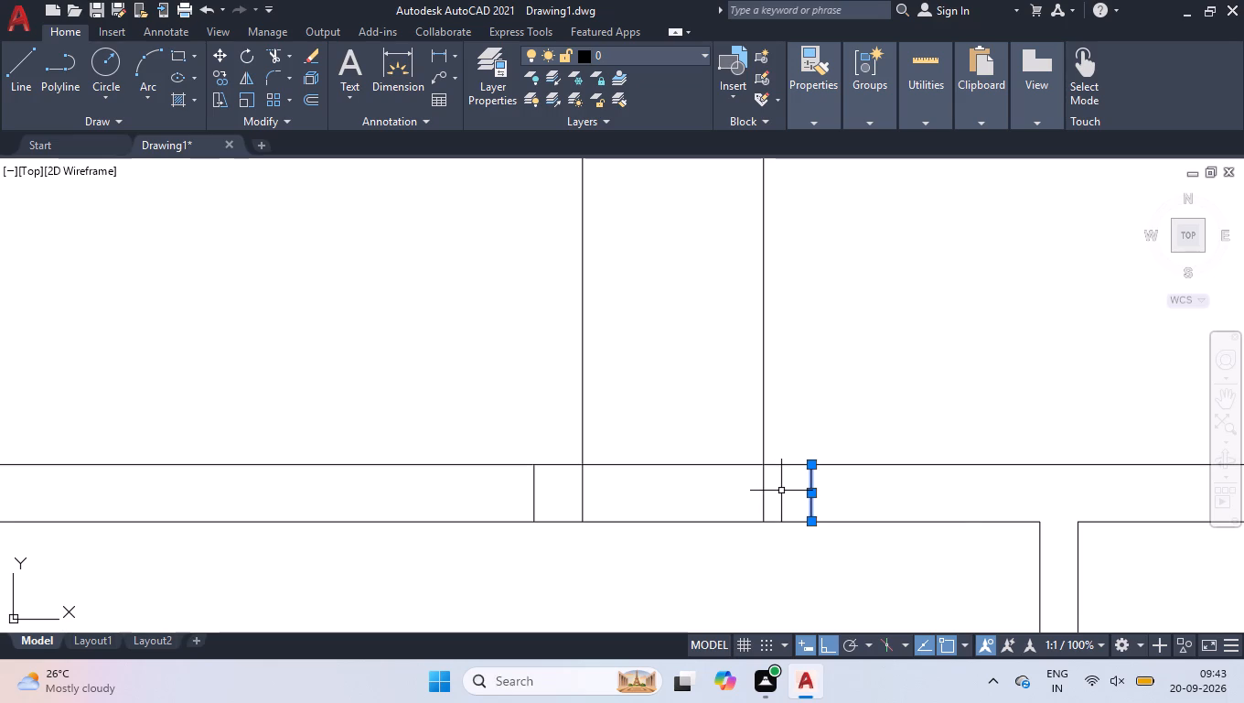
Stretch the upper end of the lower partition's left line up to the horizontal wall's upper line and clear the selection.
{"action": "left_click", "coordinate": [1067, 564]}
{"action": "left_click", "coordinate": [1017, 574]}
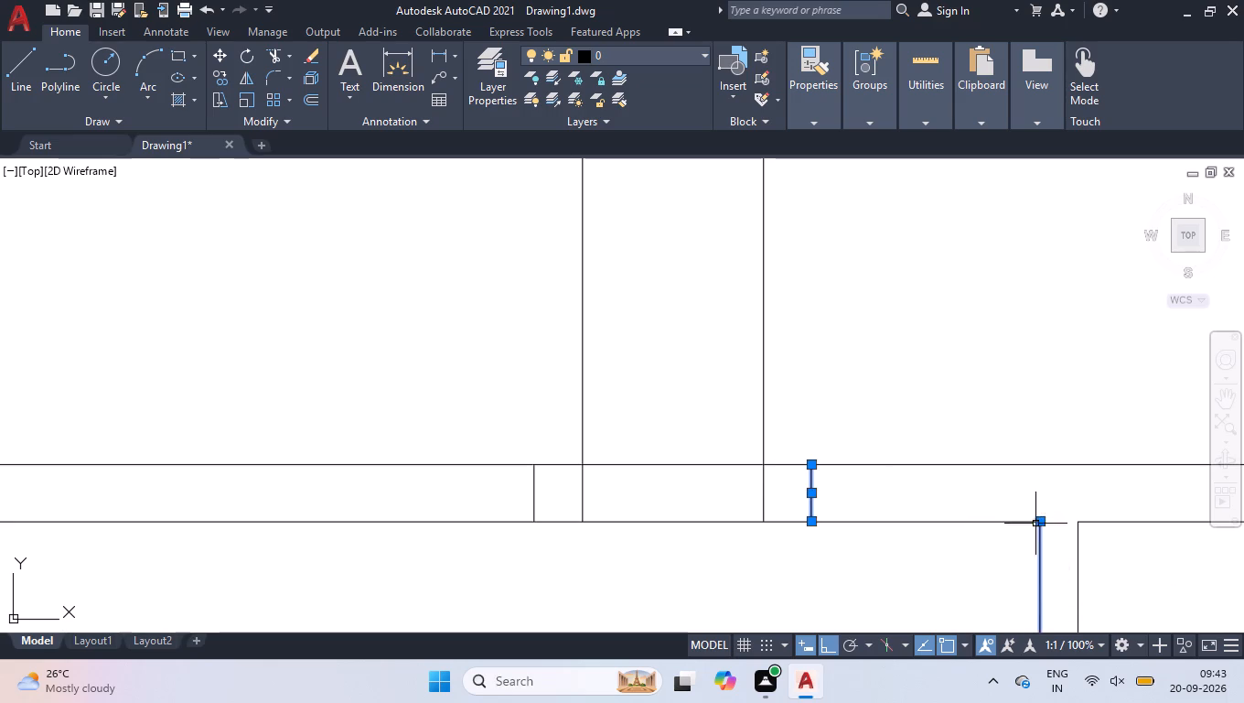
{"action": "left_click", "coordinate": [1040, 524]}
{"action": "left_click", "coordinate": [1041, 465]}
{"action": "right_click", "coordinate": [1004, 383]}
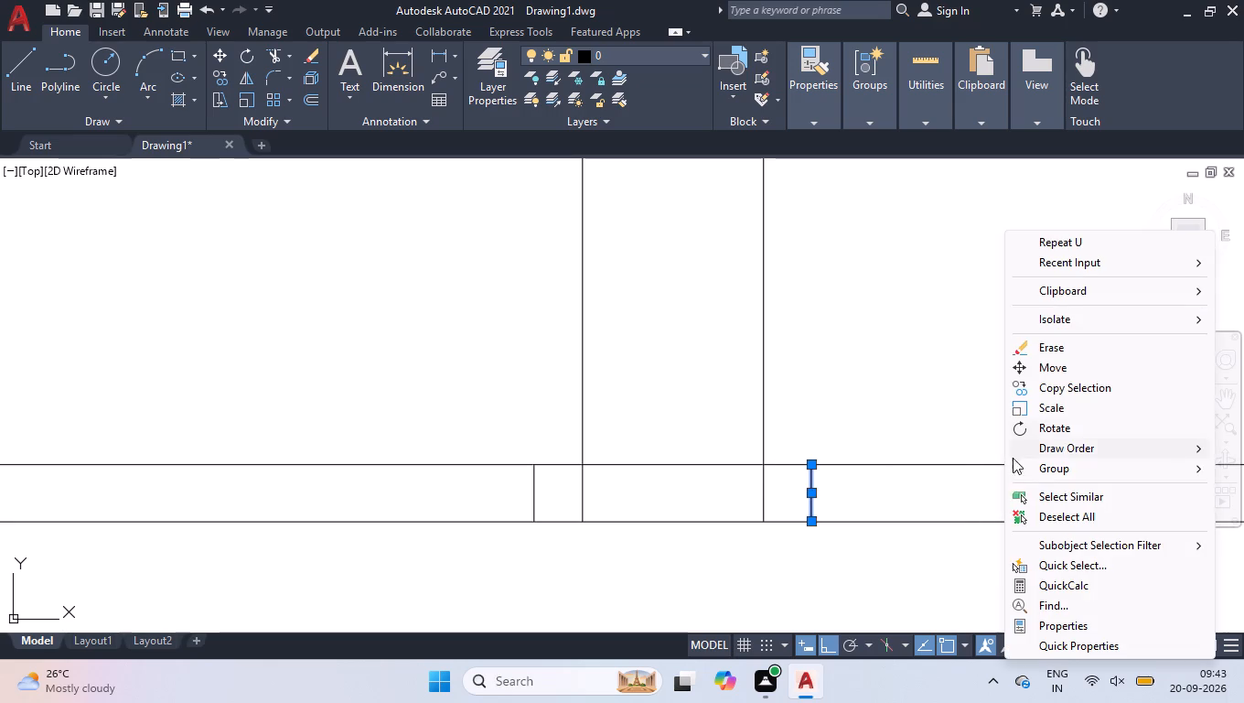
{"action": "left_click", "coordinate": [1034, 518]}
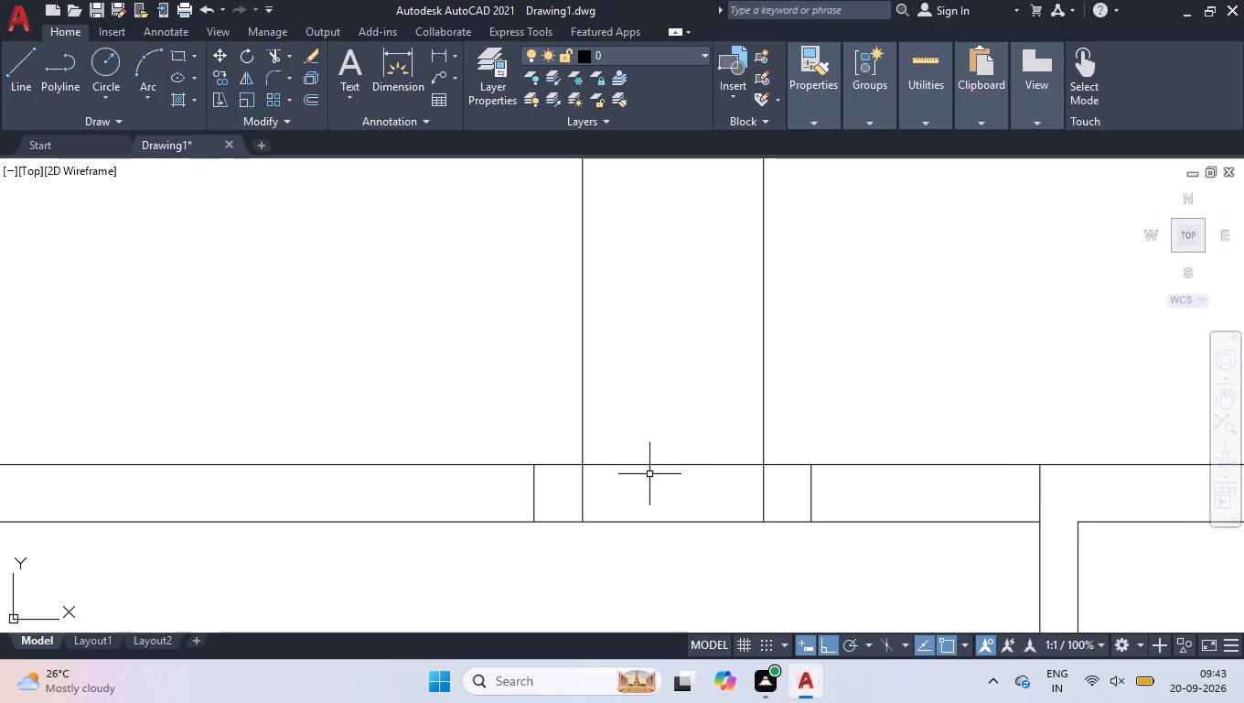
Trim off the lower ends of both passage lines where they cross the horizontal wall between the two jamb lines.
{"action": "type", "text": "tr"}
{"action": "key", "text": "space"}
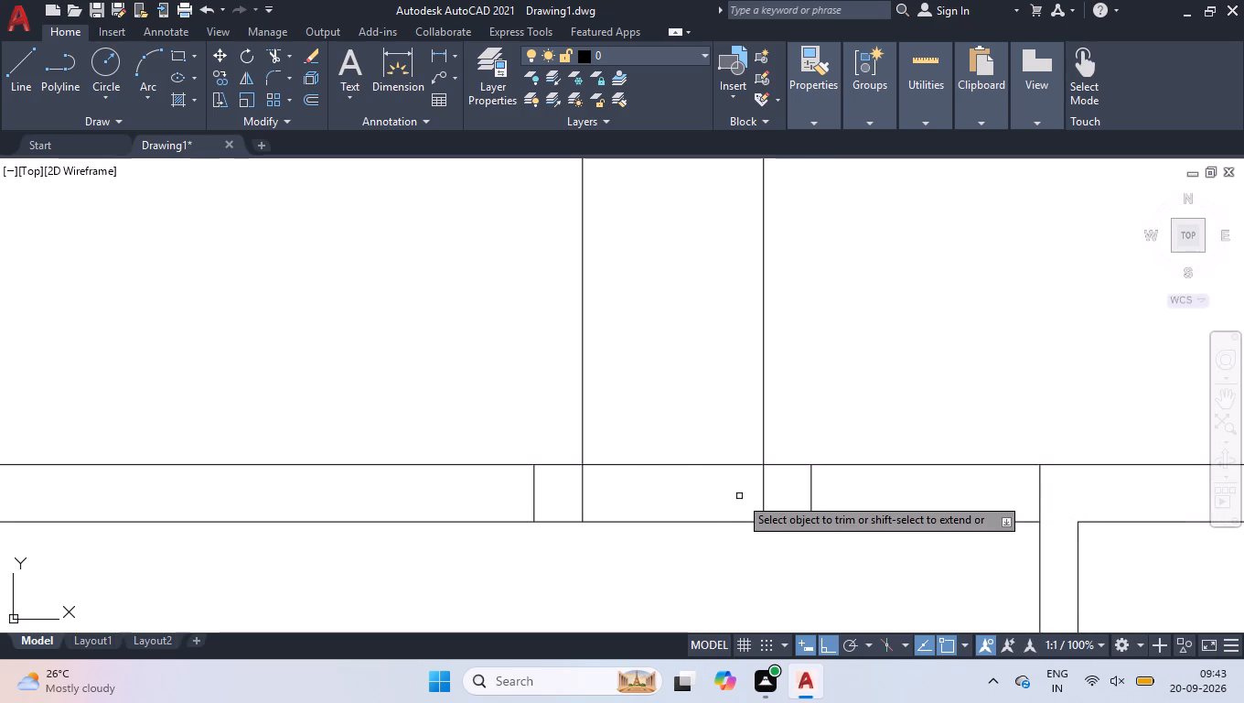
{"action": "left_click", "coordinate": [741, 485]}
{"action": "left_click", "coordinate": [777, 490]}
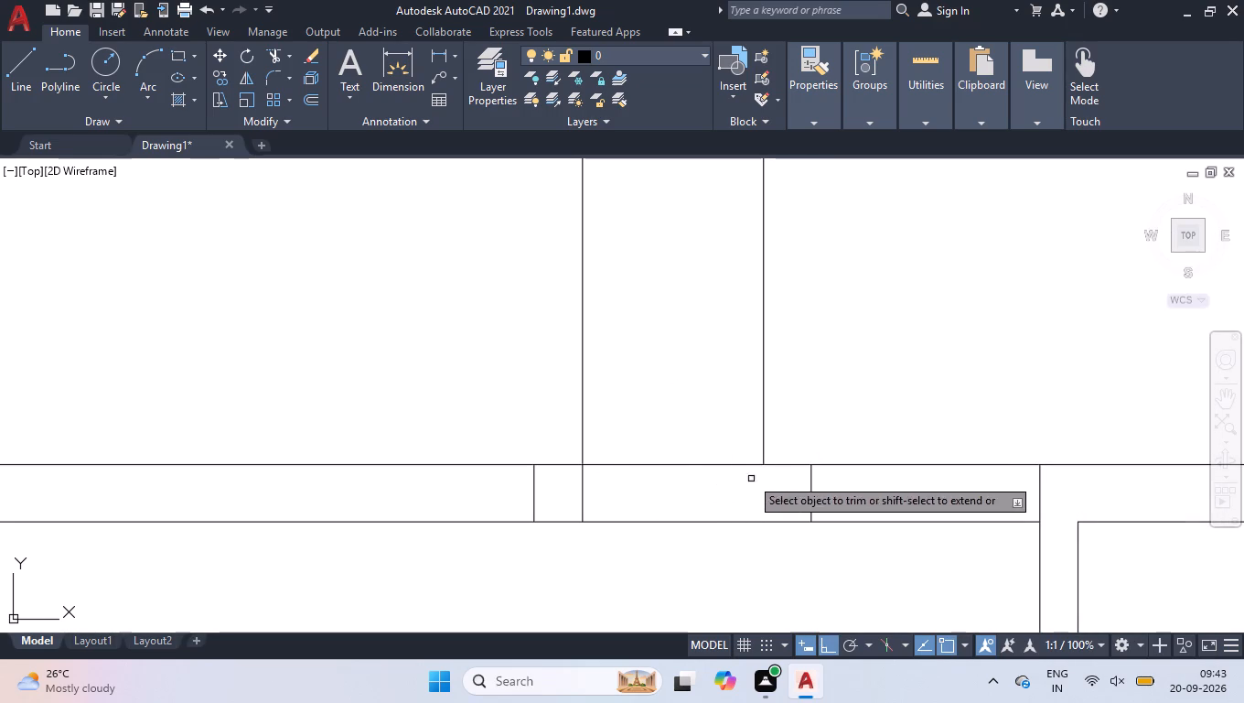
{"action": "left_click", "coordinate": [713, 430]}
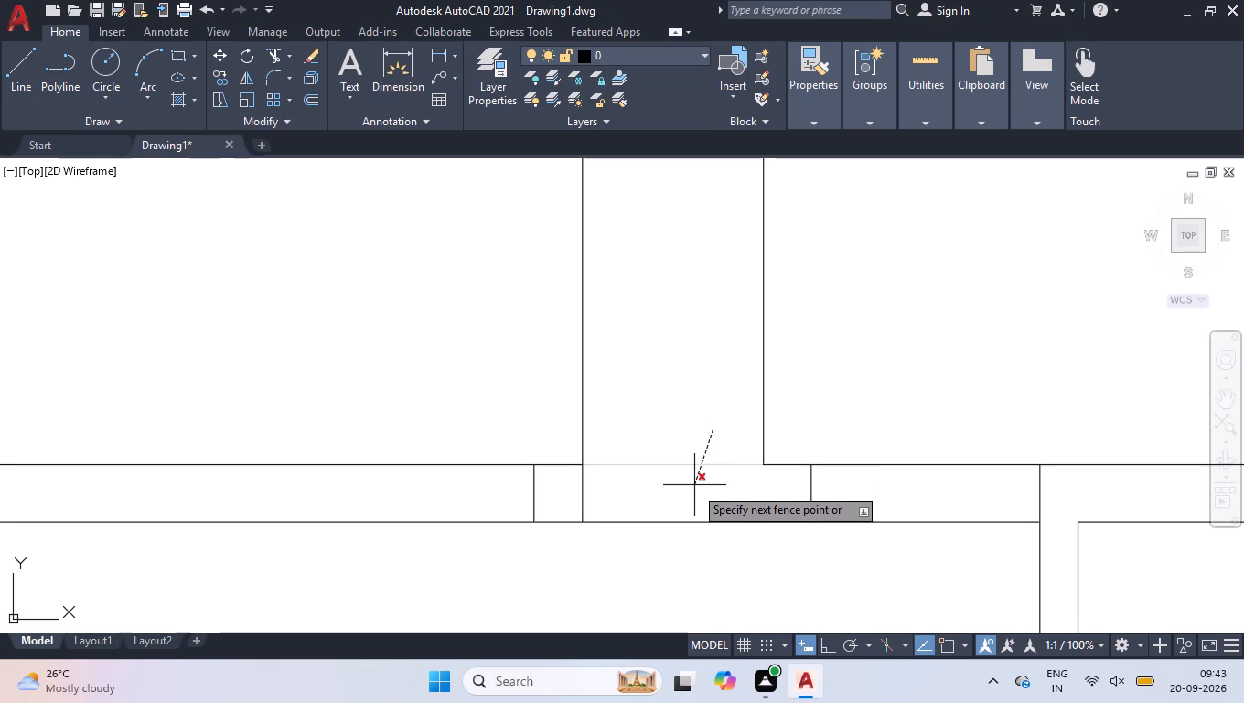
{"action": "left_click", "coordinate": [703, 426]}
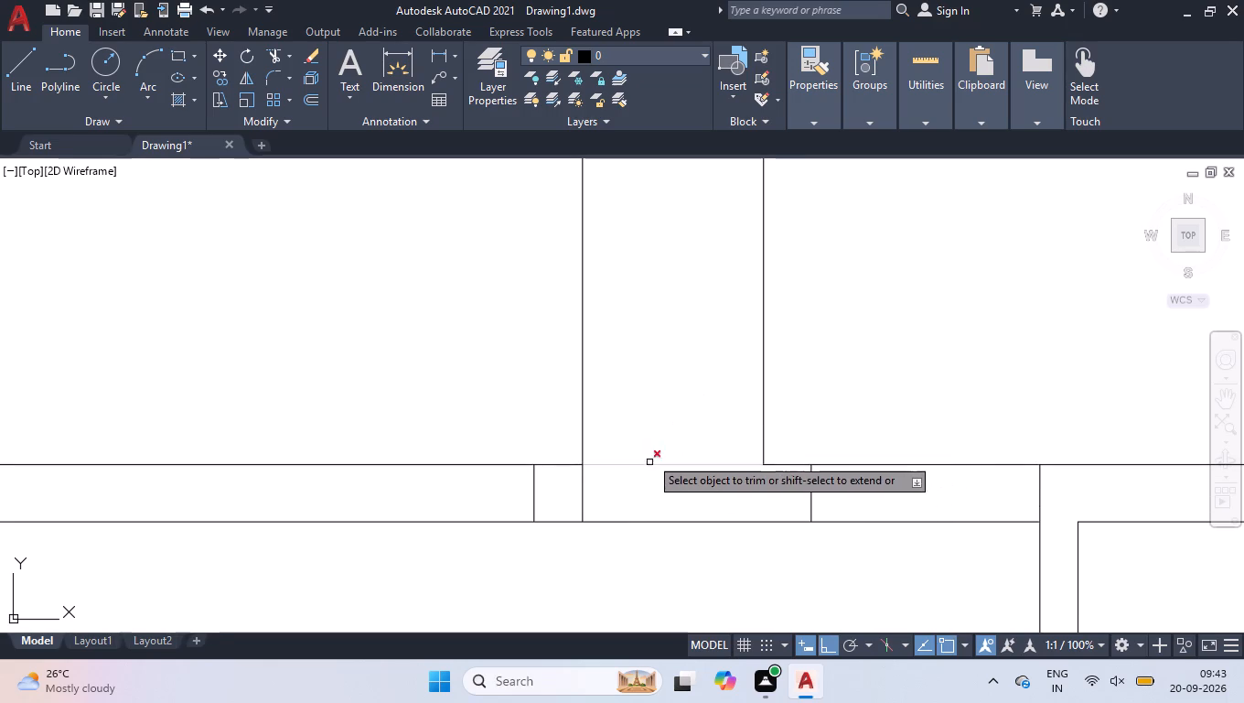
{"action": "left_click_drag", "start_coordinate": [569, 482], "coordinate": [579, 484]}
{"action": "left_click", "coordinate": [600, 484]}
{"action": "key", "text": "space"}
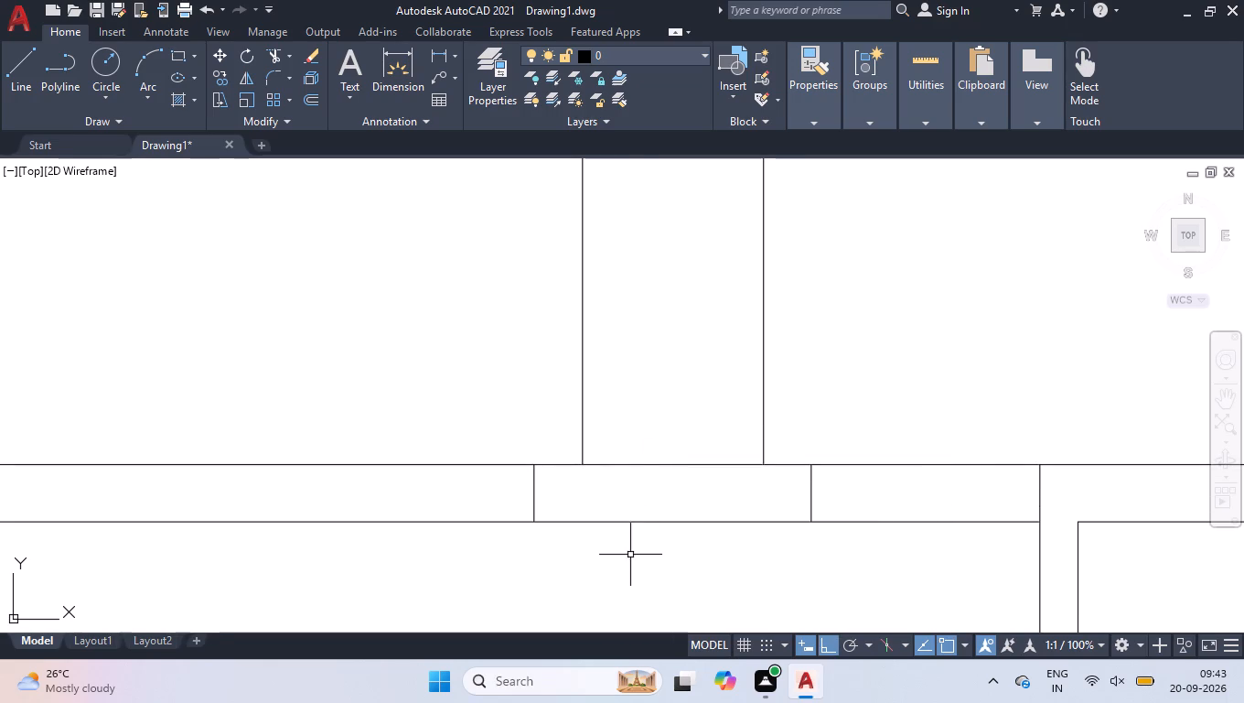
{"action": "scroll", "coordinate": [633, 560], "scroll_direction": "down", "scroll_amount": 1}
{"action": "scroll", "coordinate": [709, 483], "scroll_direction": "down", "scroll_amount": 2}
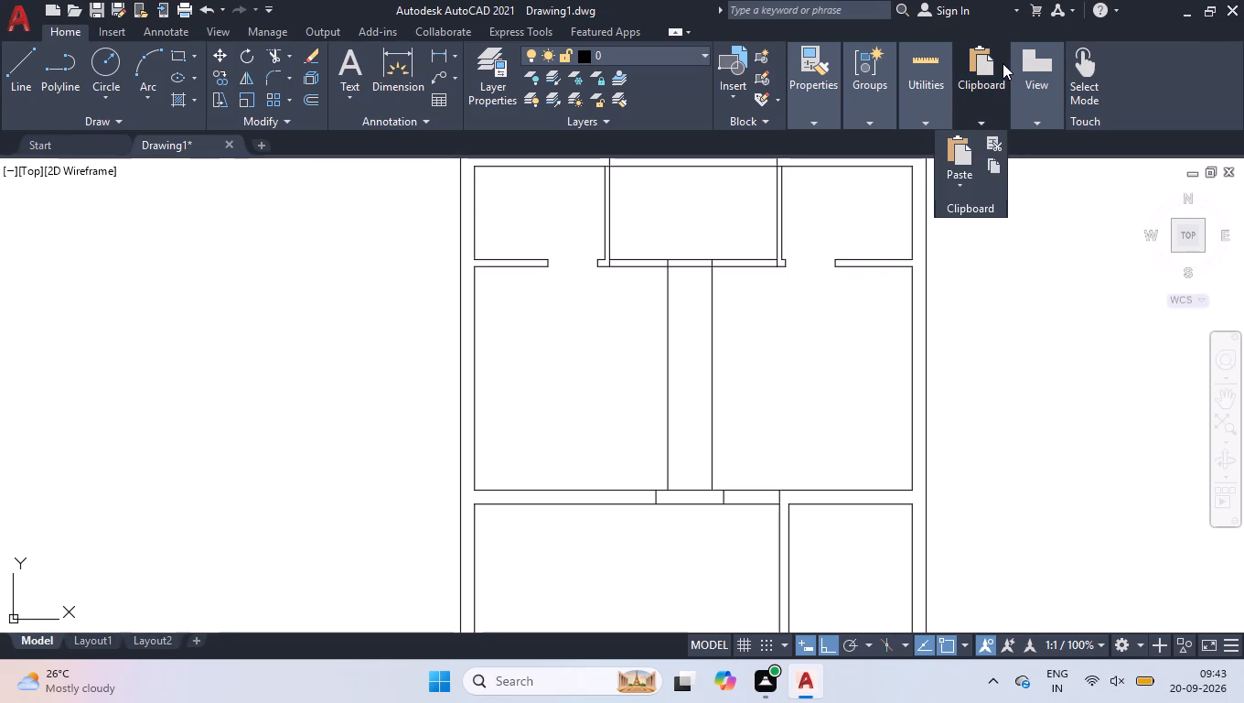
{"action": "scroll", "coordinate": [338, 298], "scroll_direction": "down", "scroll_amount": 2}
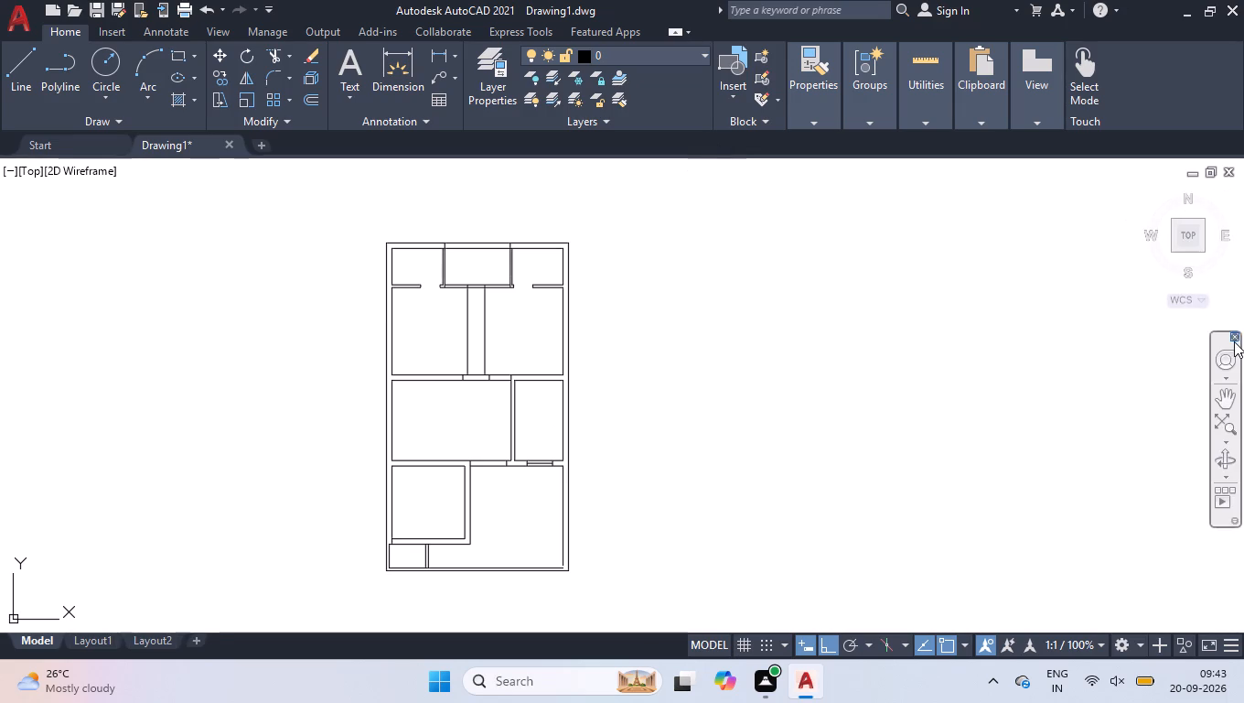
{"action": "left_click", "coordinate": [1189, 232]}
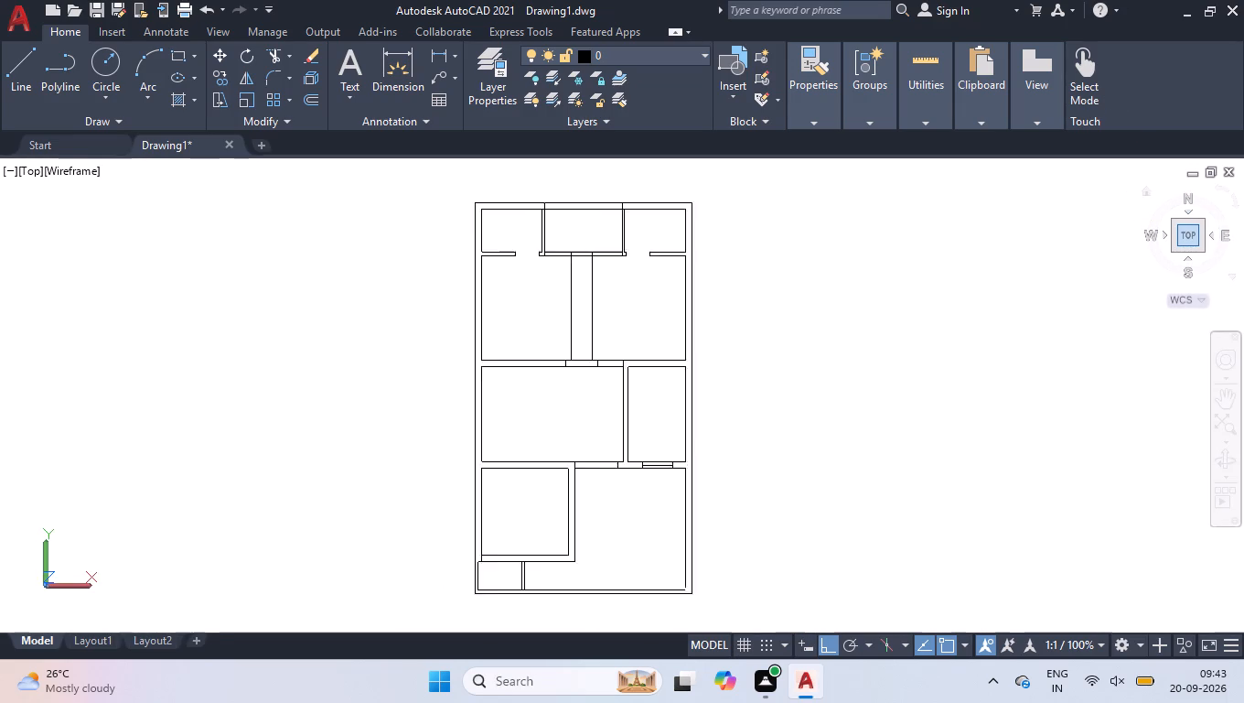
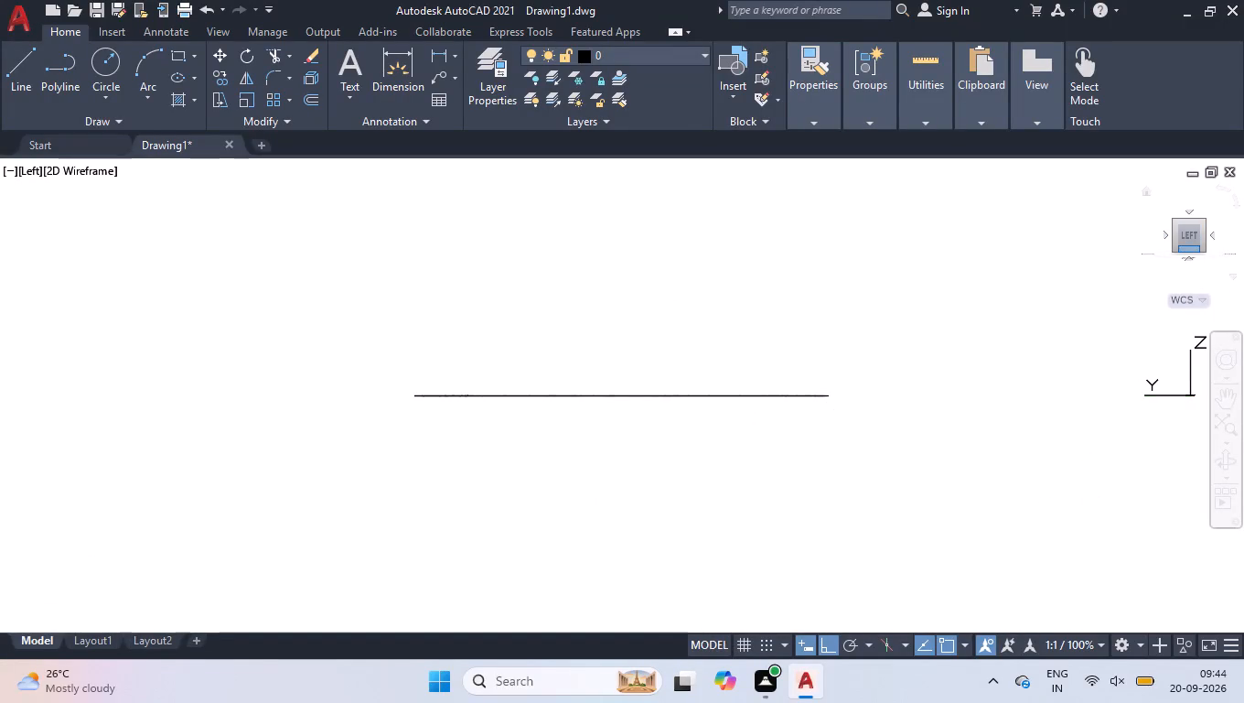
Undo the switch of the drawing to the Left view.
{"action": "key", "text": "u"}
{"action": "key", "text": "Return"}
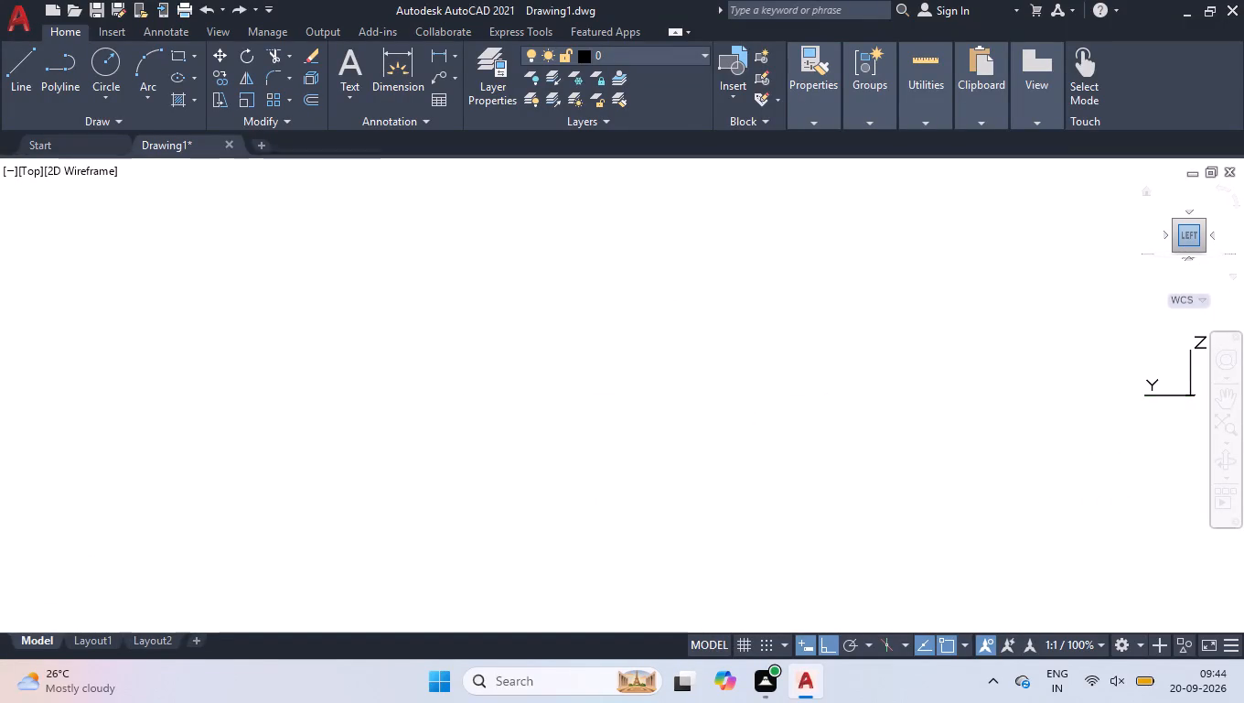
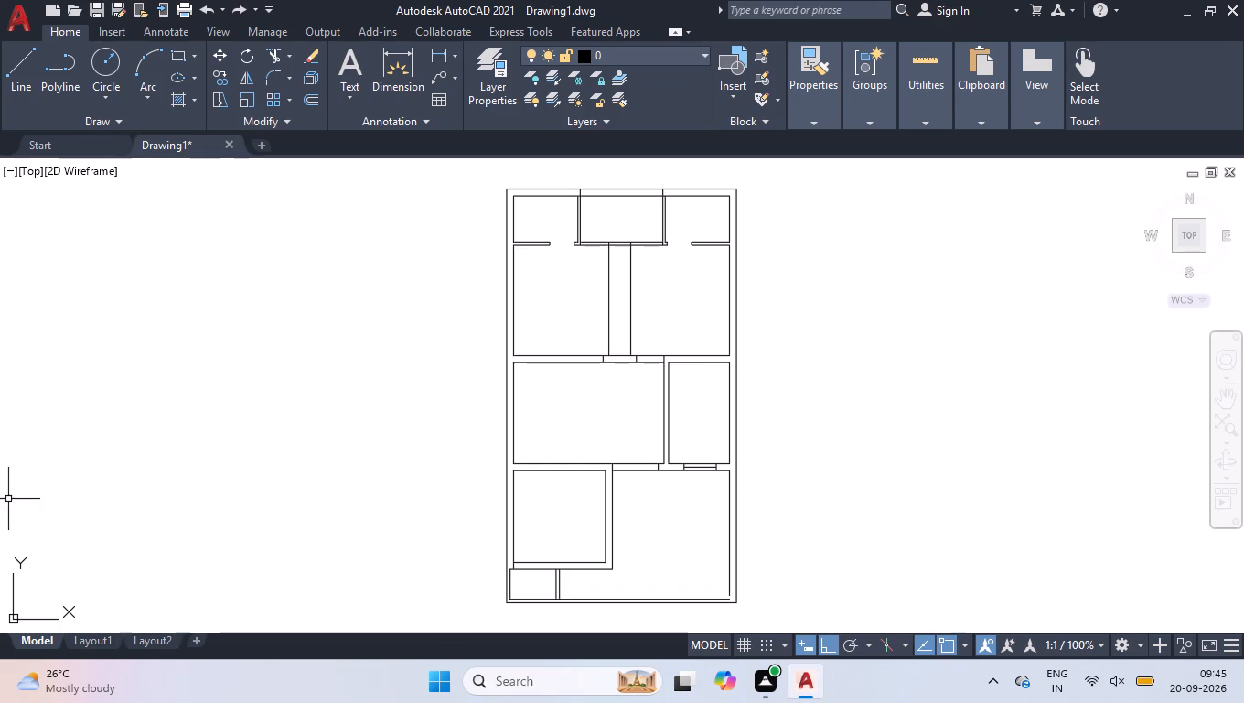
Draw a line across the wall thickness over the existing left jamb line at the corridor's lower end.
{"action": "scroll", "coordinate": [615, 341], "scroll_direction": "up", "scroll_amount": 1}
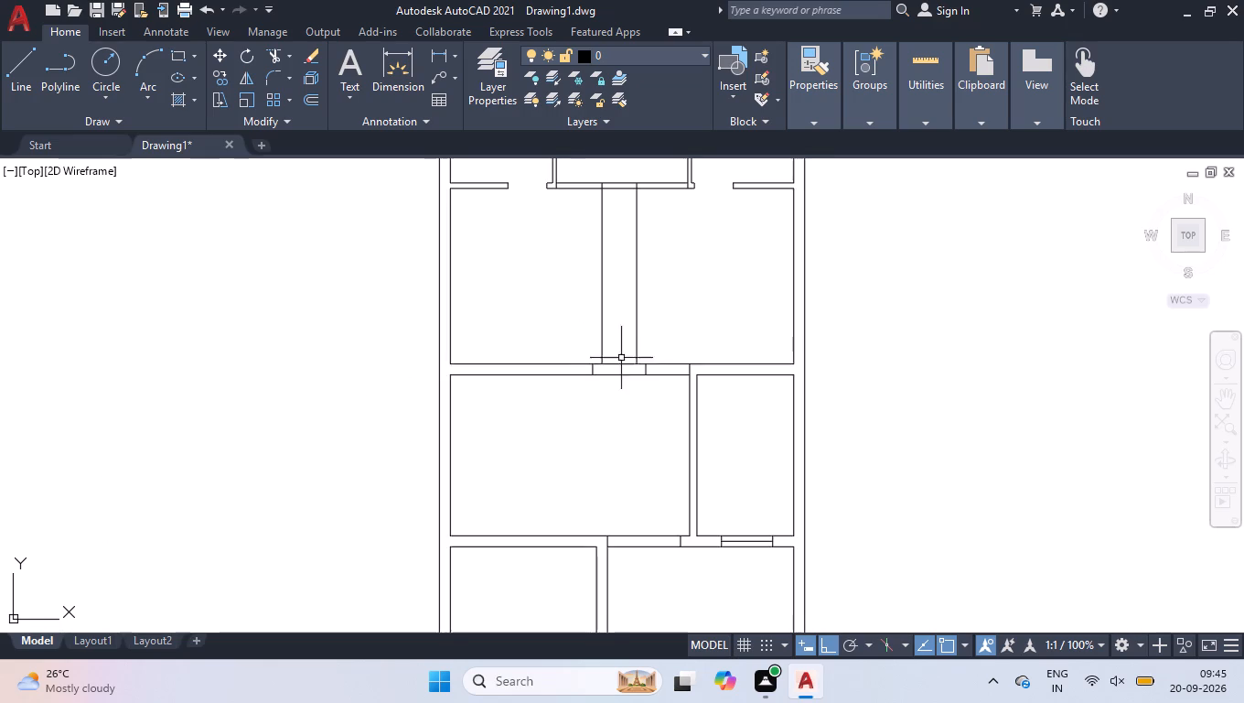
{"action": "scroll", "coordinate": [617, 354], "scroll_direction": "up", "scroll_amount": 2}
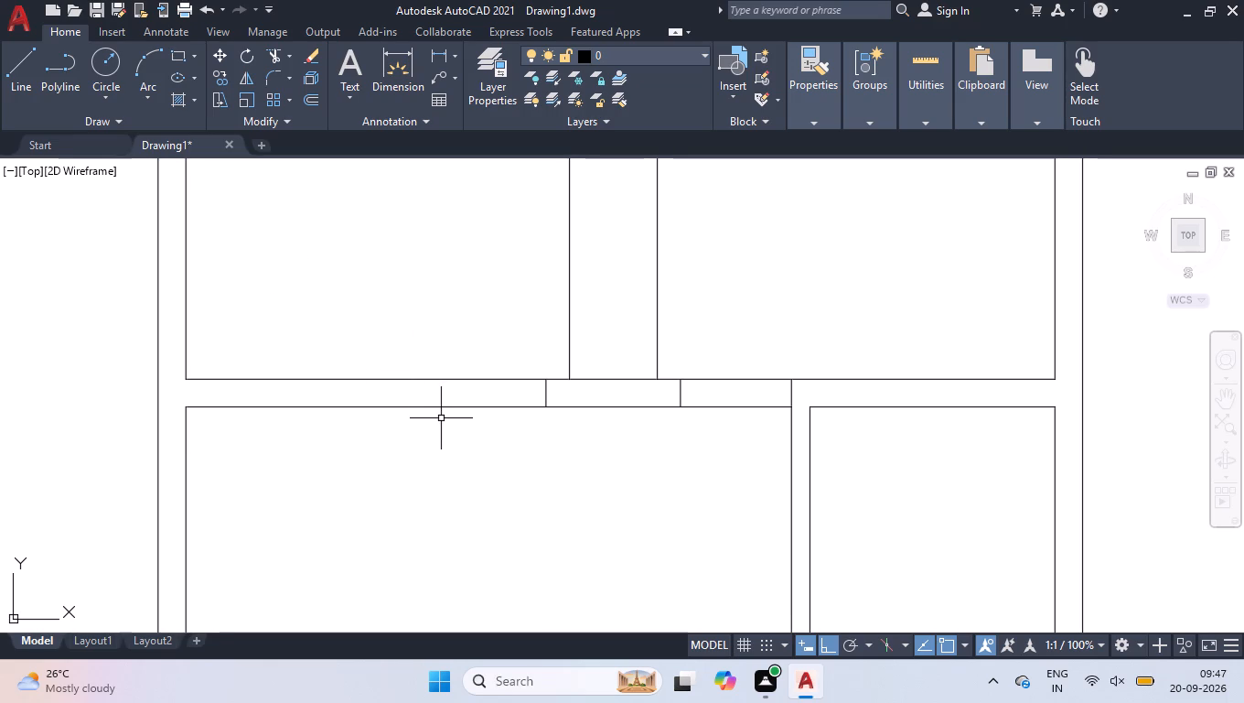
{"action": "scroll", "coordinate": [452, 432], "scroll_direction": "down", "scroll_amount": 1}
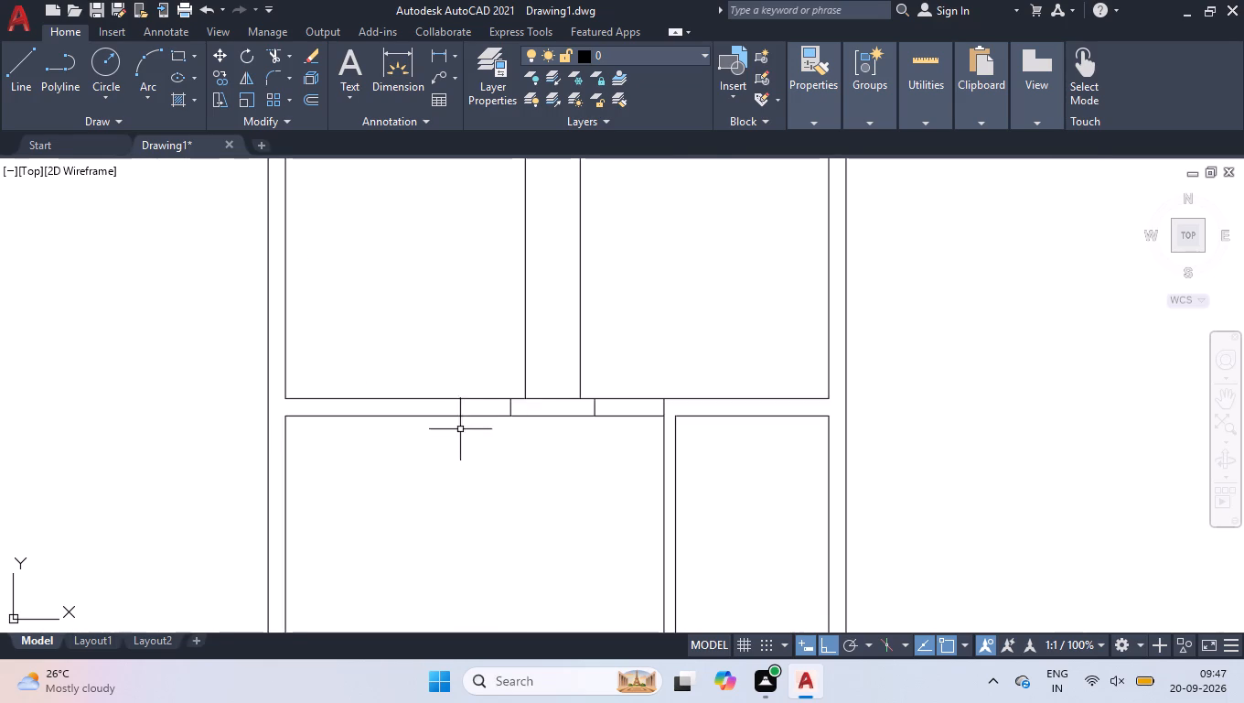
{"action": "scroll", "coordinate": [500, 416], "scroll_direction": "down", "scroll_amount": 1}
{"action": "scroll", "coordinate": [499, 397], "scroll_direction": "up", "scroll_amount": 1}
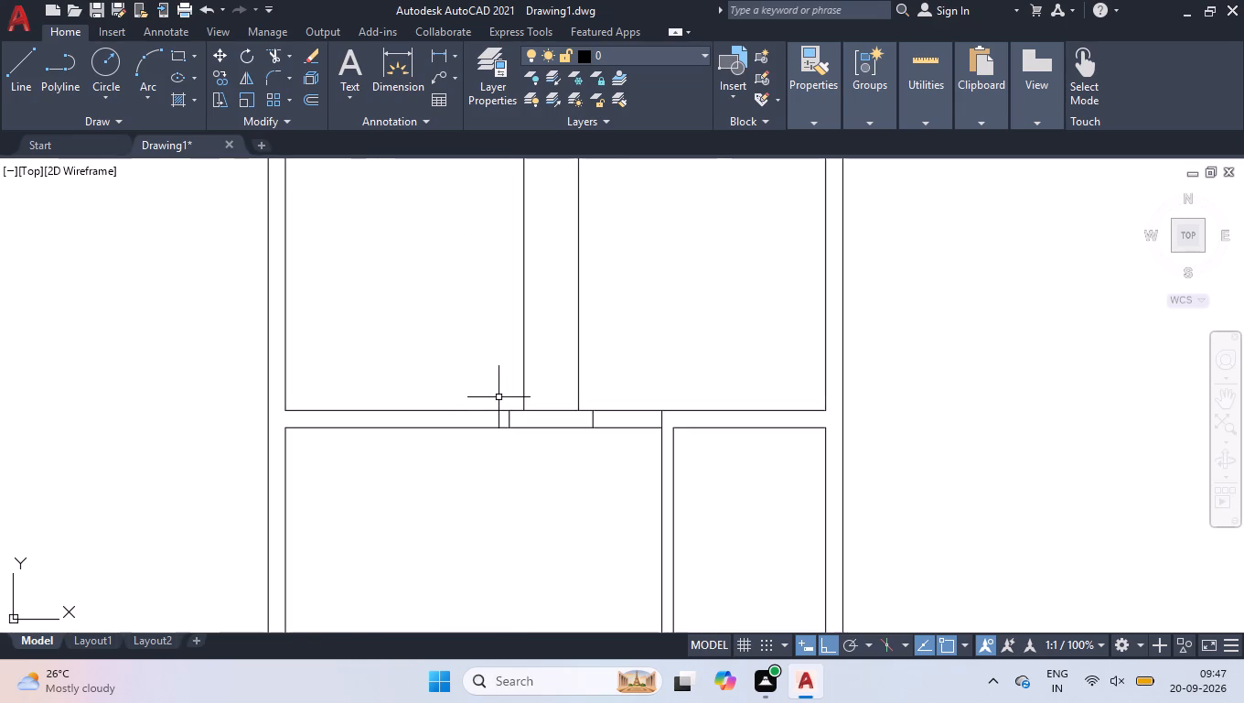
{"action": "key", "text": "l"}
{"action": "key", "text": "Return"}
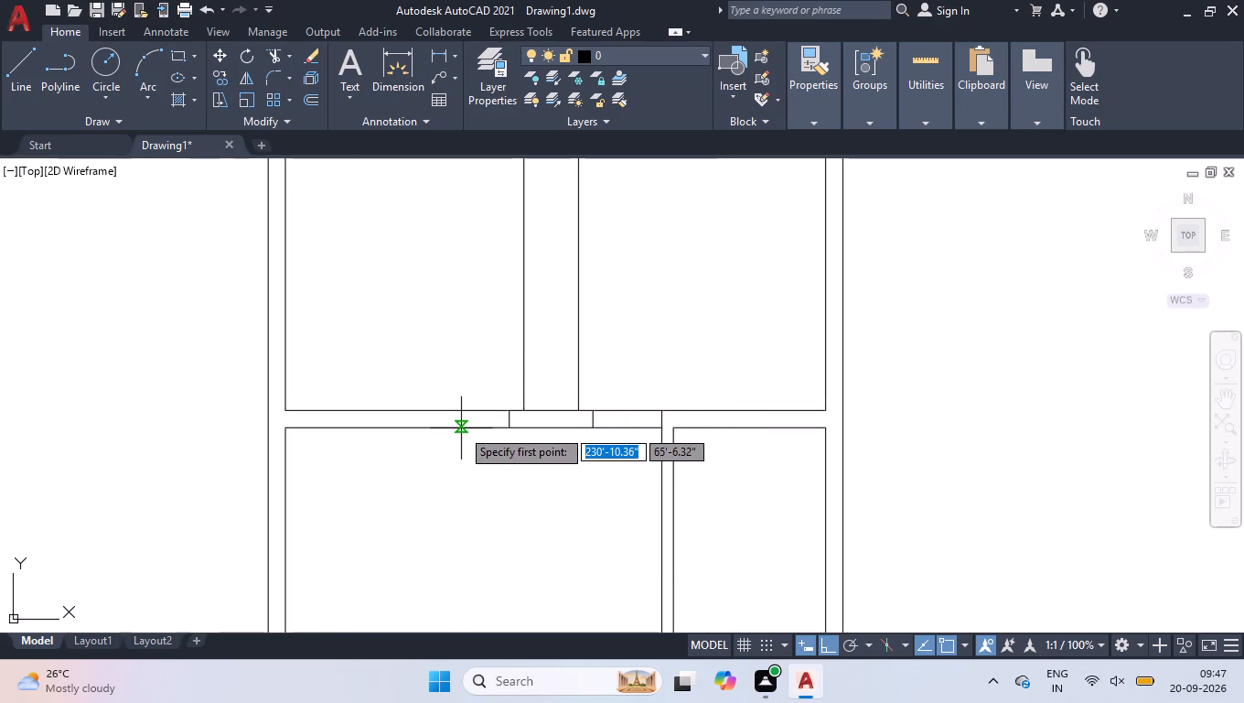
{"action": "left_click", "coordinate": [512, 429]}
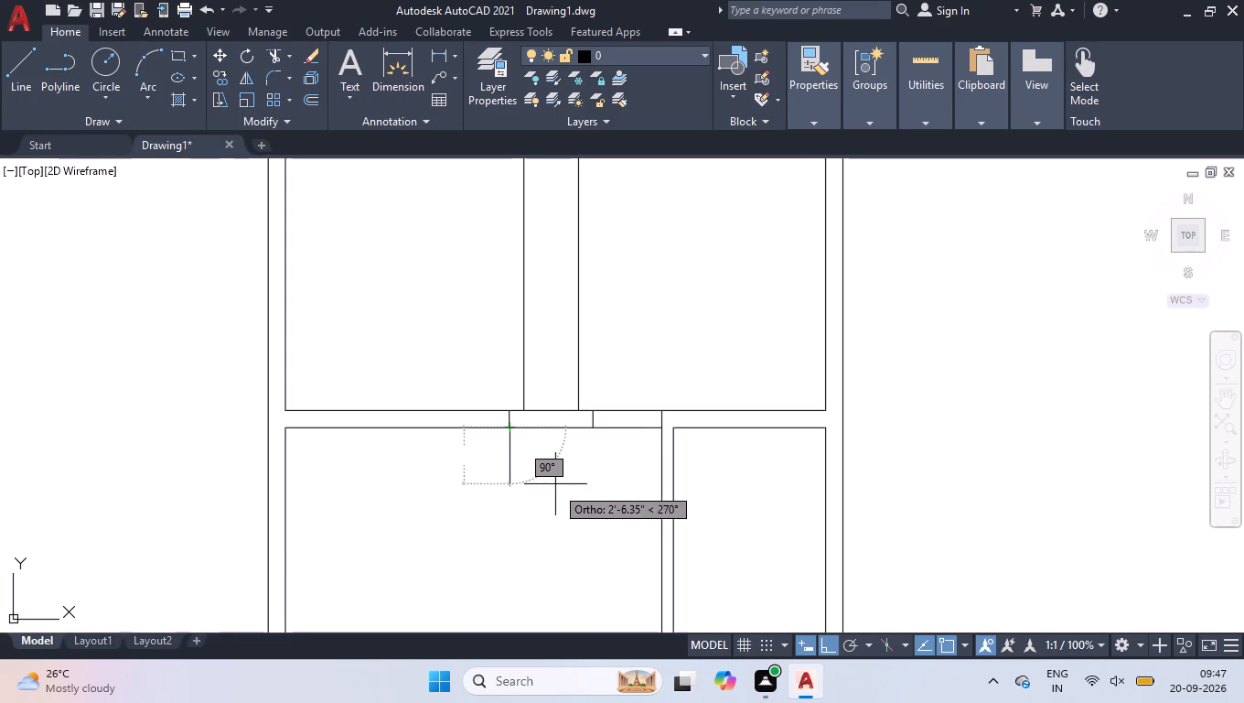
{"action": "left_click", "coordinate": [512, 408]}
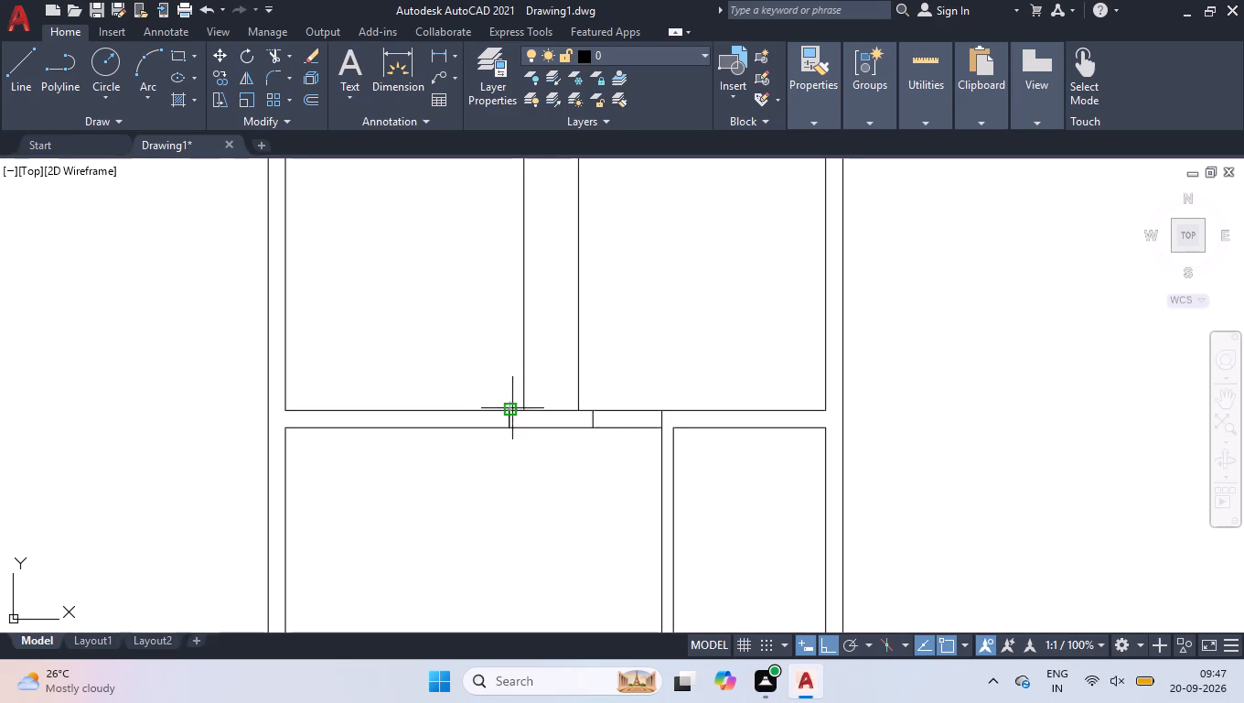
{"action": "key", "text": "space"}
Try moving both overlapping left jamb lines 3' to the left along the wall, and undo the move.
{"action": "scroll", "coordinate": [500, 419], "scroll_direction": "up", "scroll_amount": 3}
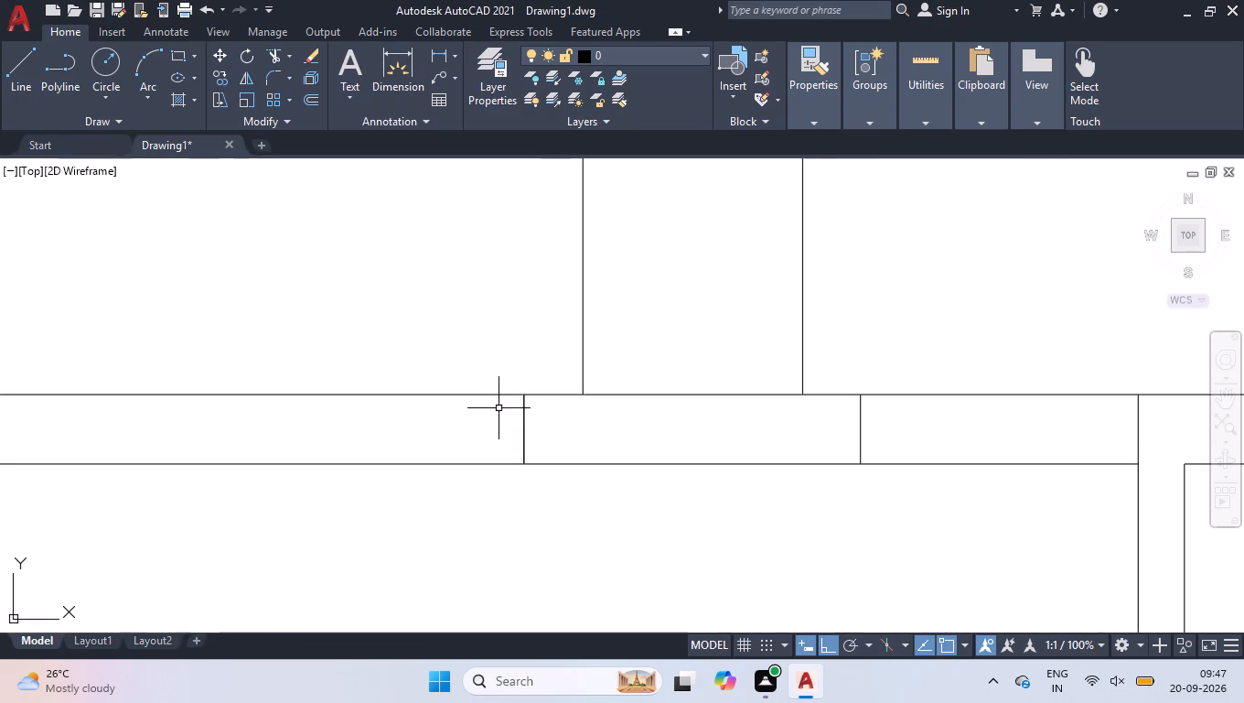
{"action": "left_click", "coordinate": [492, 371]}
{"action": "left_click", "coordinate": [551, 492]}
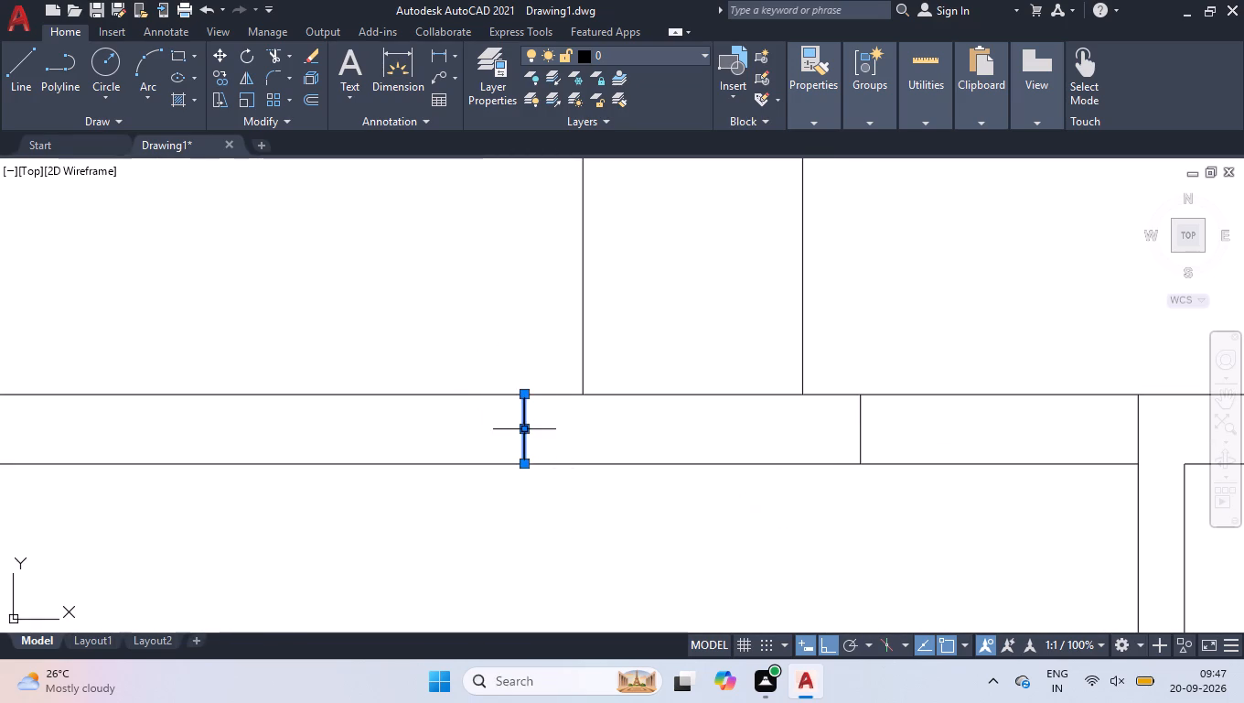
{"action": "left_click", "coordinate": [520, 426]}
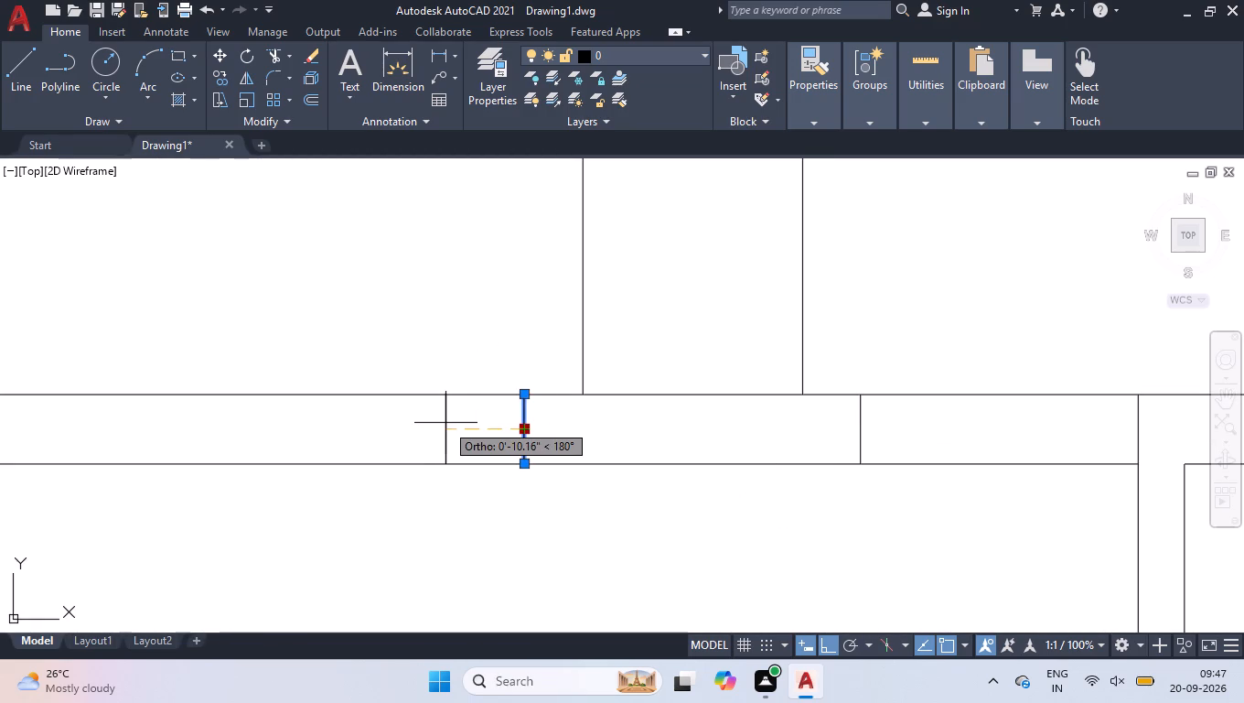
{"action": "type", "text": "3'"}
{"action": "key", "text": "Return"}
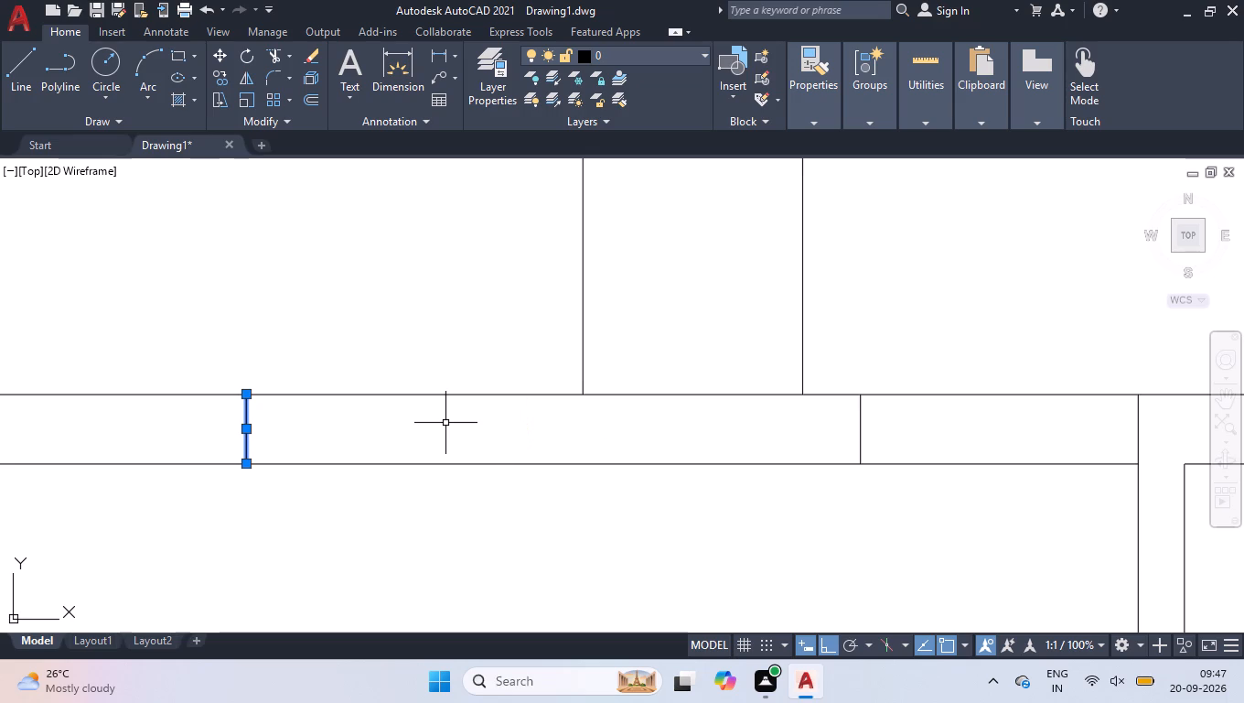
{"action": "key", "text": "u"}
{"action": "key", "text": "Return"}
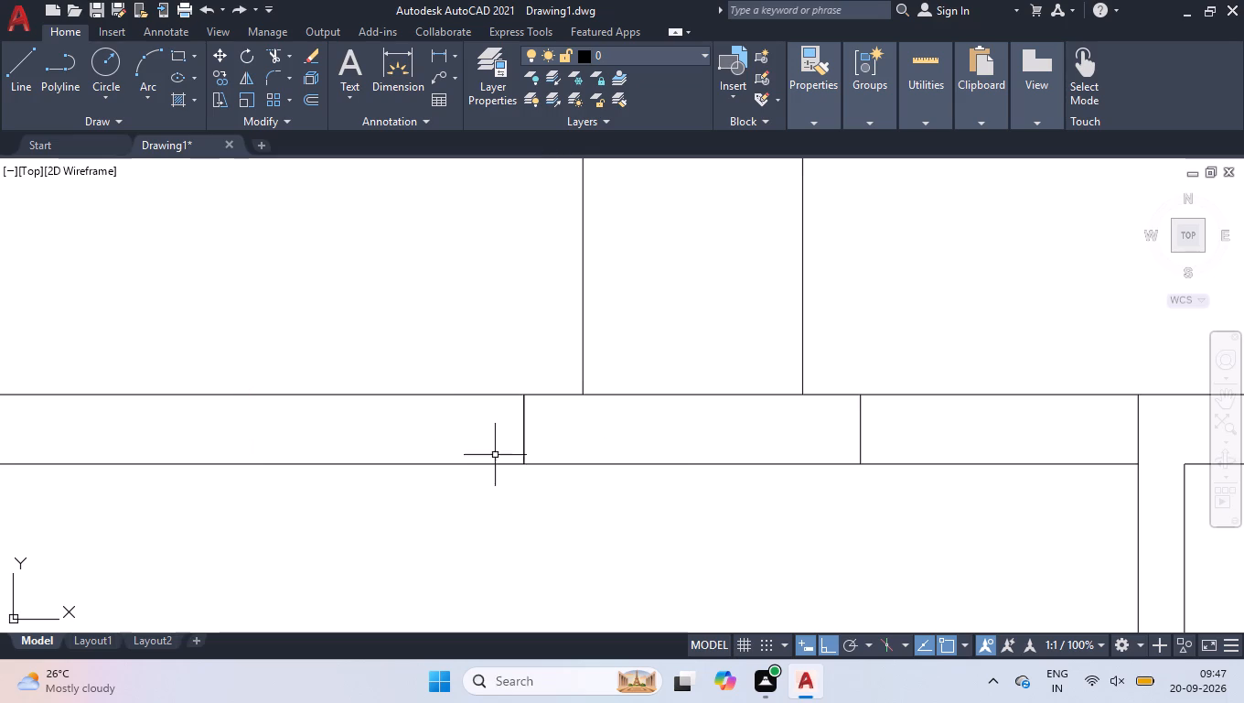
Move only one of the overlapping left jamb lines 3' to the left along the wall, and clear the selection.
{"action": "left_click", "coordinate": [521, 421]}
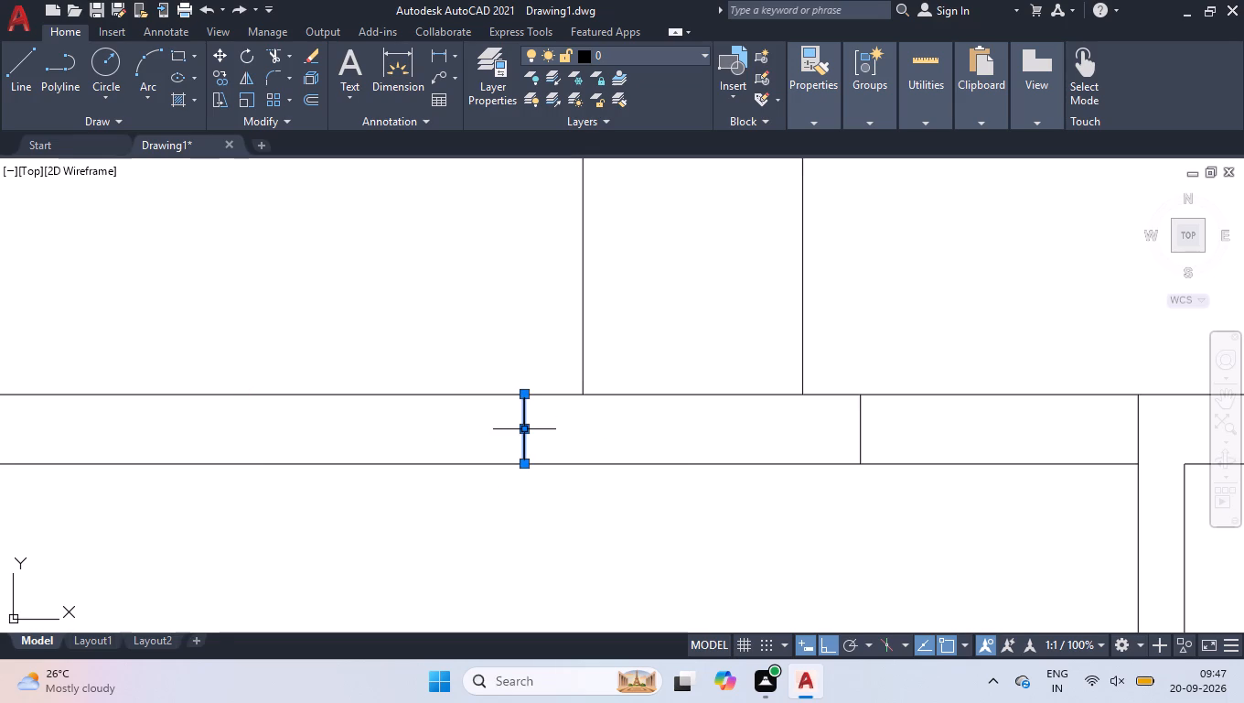
{"action": "left_click", "coordinate": [521, 429]}
{"action": "type", "text": "3'"}
{"action": "key", "text": "Return"}
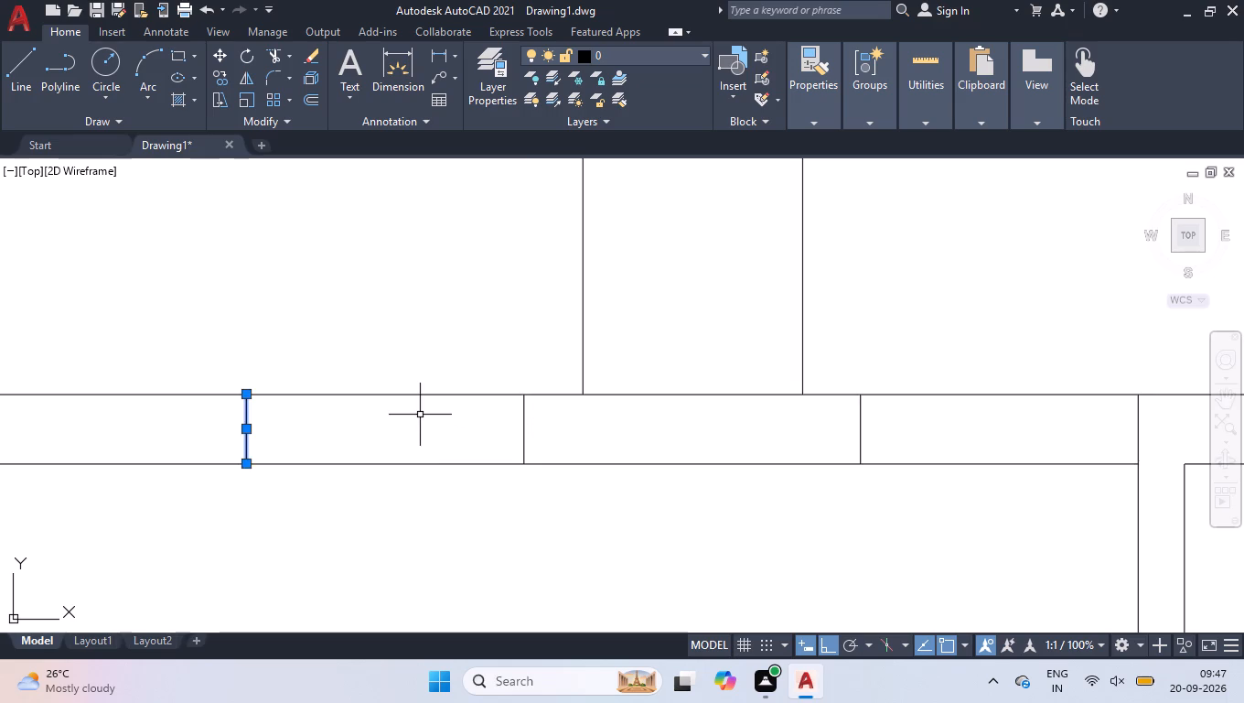
{"action": "scroll", "coordinate": [420, 415], "scroll_direction": "down", "scroll_amount": 1}
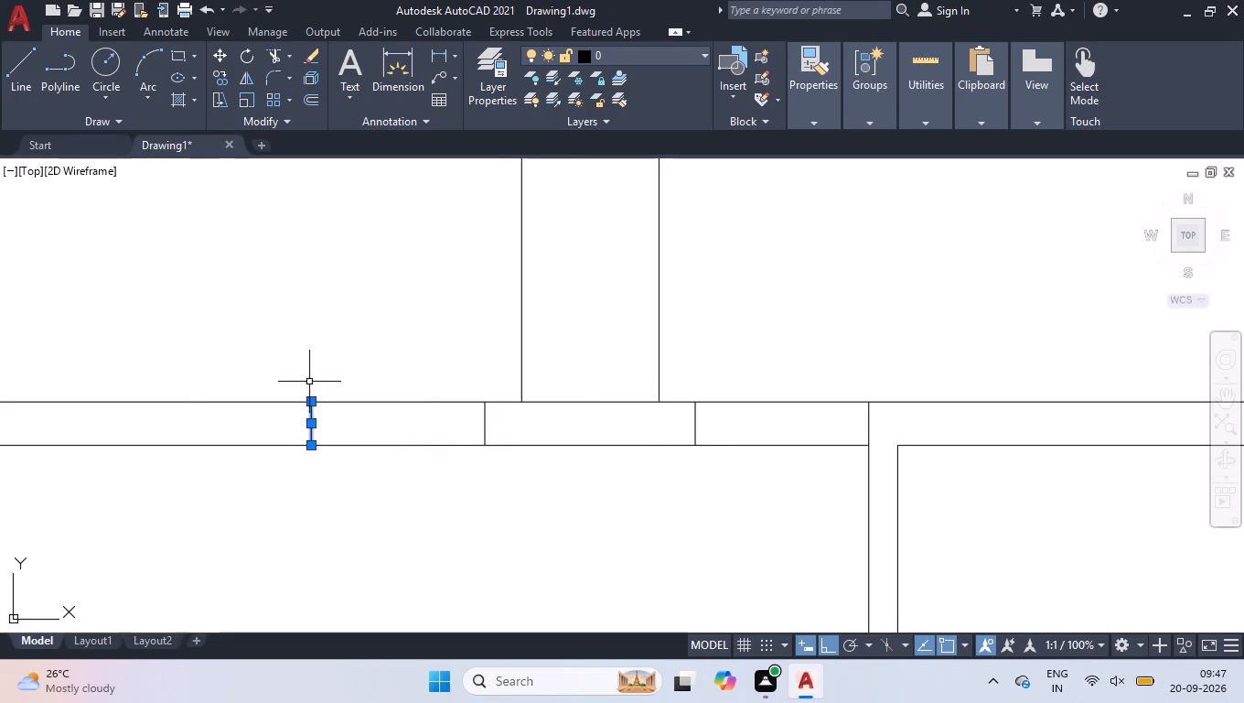
{"action": "right_click", "coordinate": [334, 360]}
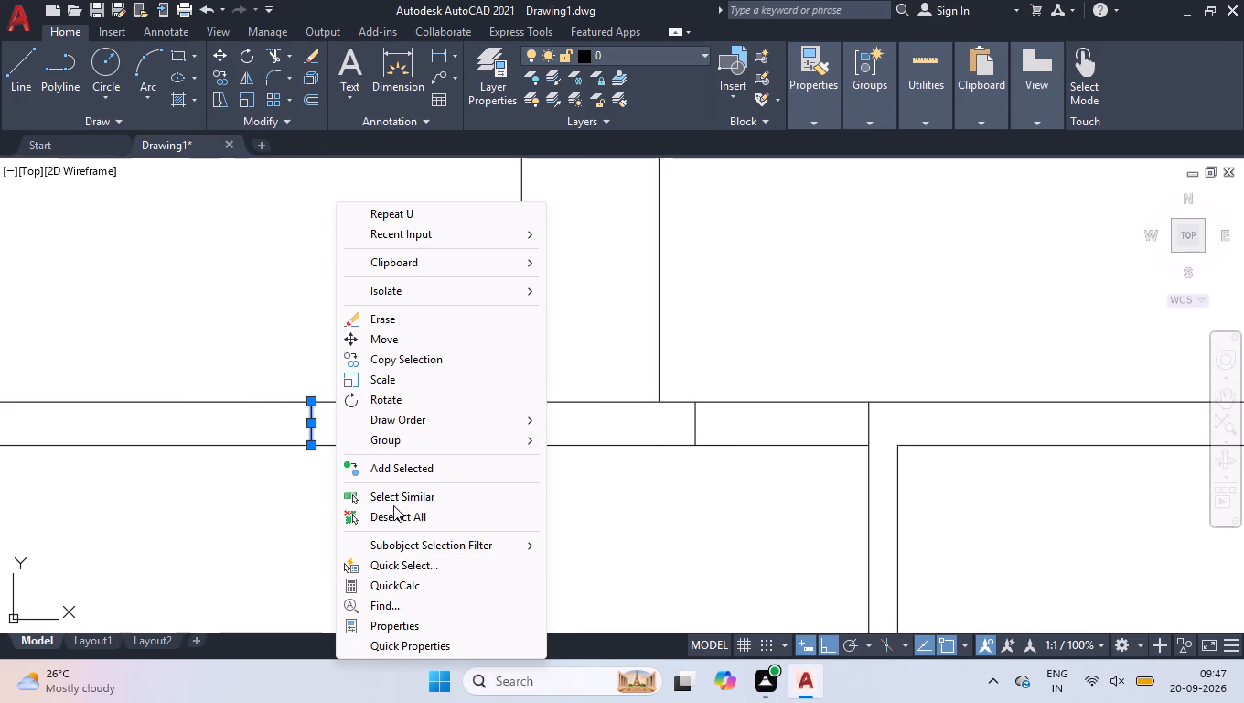
{"action": "left_click", "coordinate": [398, 514]}
Trim both wall lines between the jambs on either side of the corridor's lower end to open two door openings.
{"action": "type", "text": "tr"}
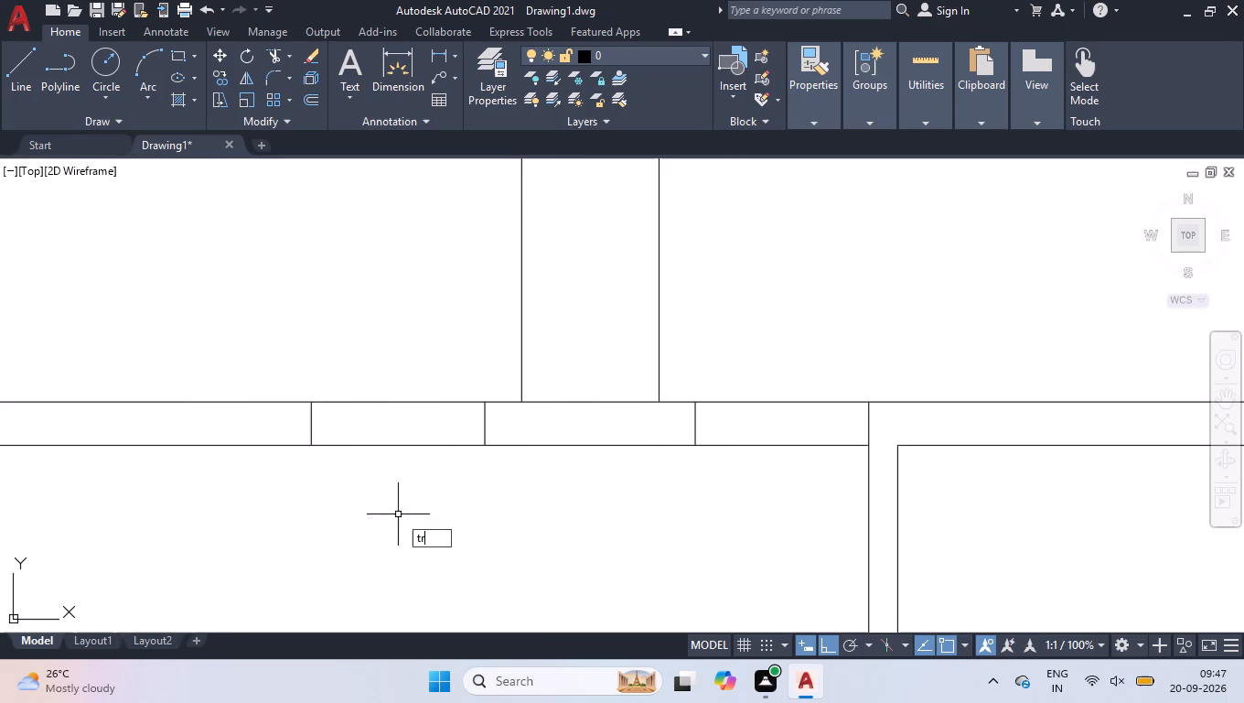
{"action": "key", "text": "Return"}
{"action": "left_click_drag", "start_coordinate": [453, 526], "coordinate": [456, 518]}
{"action": "left_click", "coordinate": [410, 364]}
{"action": "left_click", "coordinate": [787, 371]}
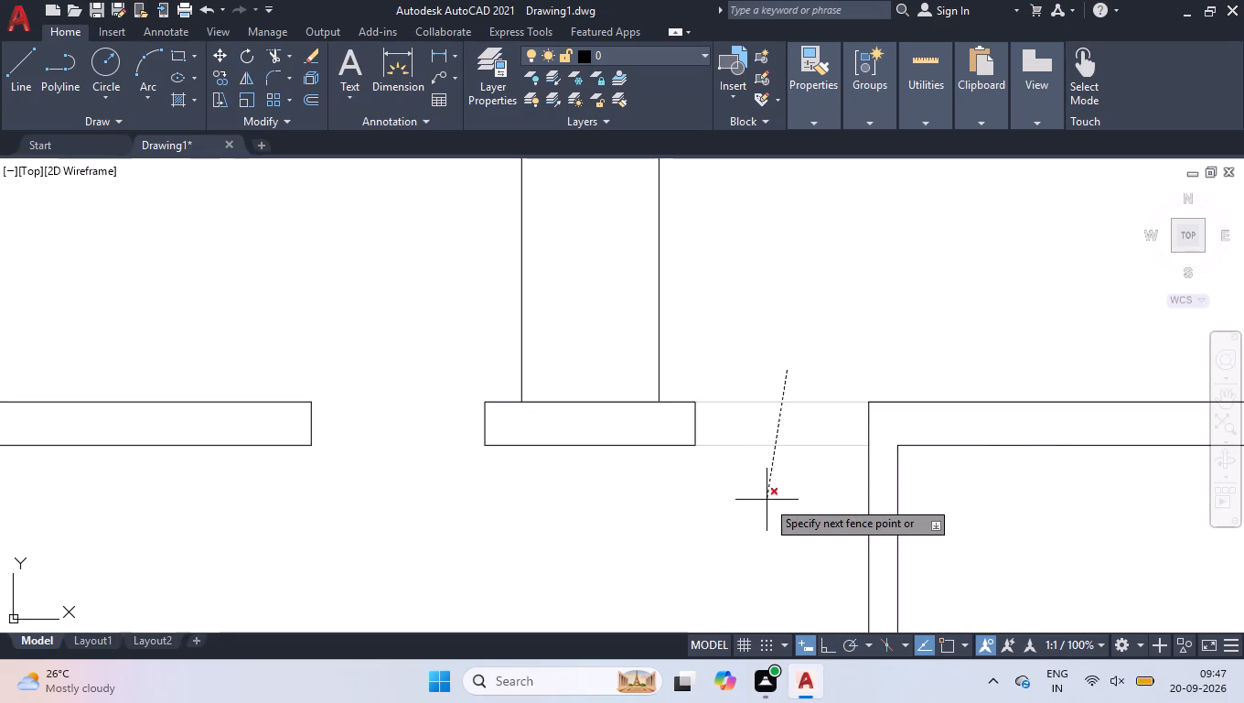
{"action": "left_click", "coordinate": [776, 501]}
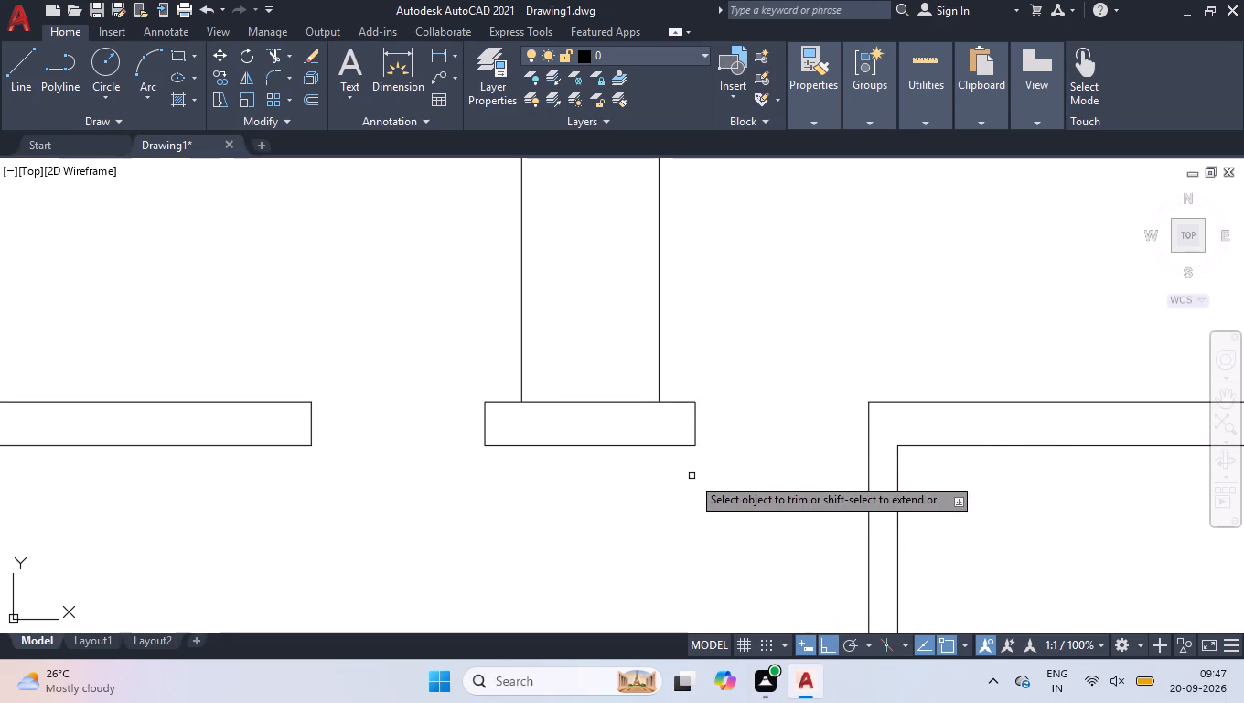
{"action": "scroll", "coordinate": [690, 481], "scroll_direction": "down", "scroll_amount": 3}
{"action": "scroll", "coordinate": [678, 471], "scroll_direction": "up", "scroll_amount": 2}
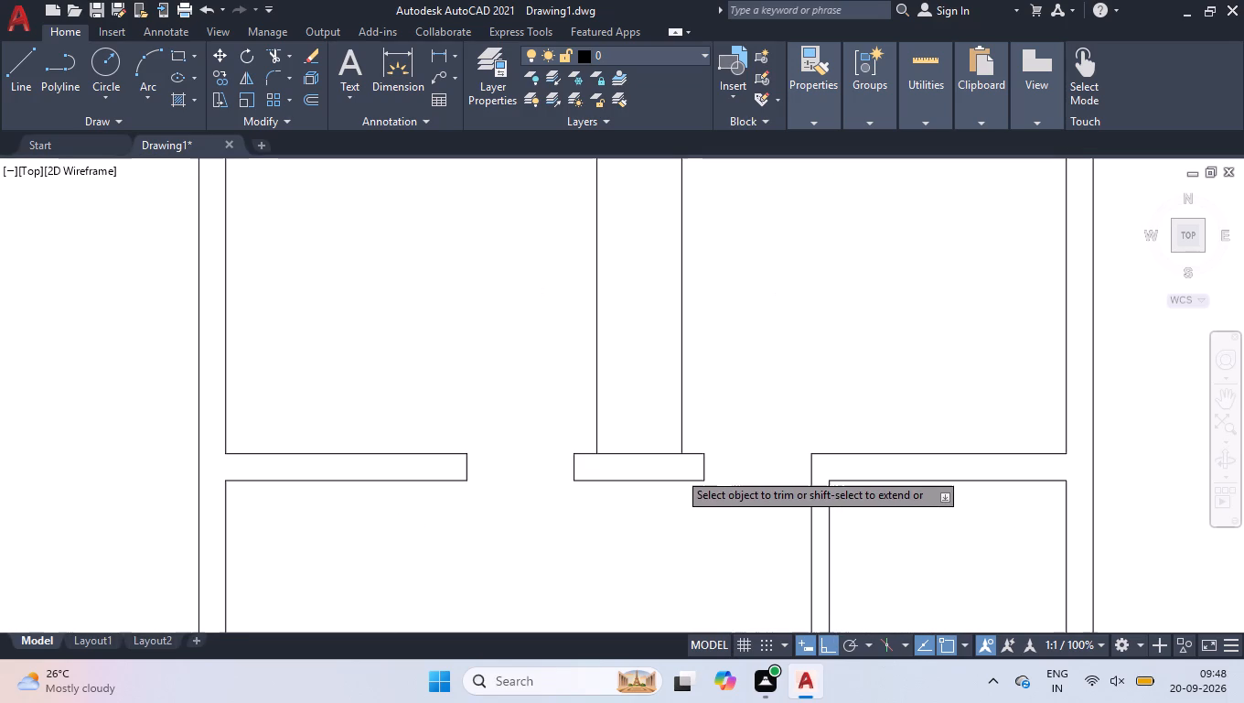
{"action": "scroll", "coordinate": [678, 471], "scroll_direction": "up", "scroll_amount": 1}
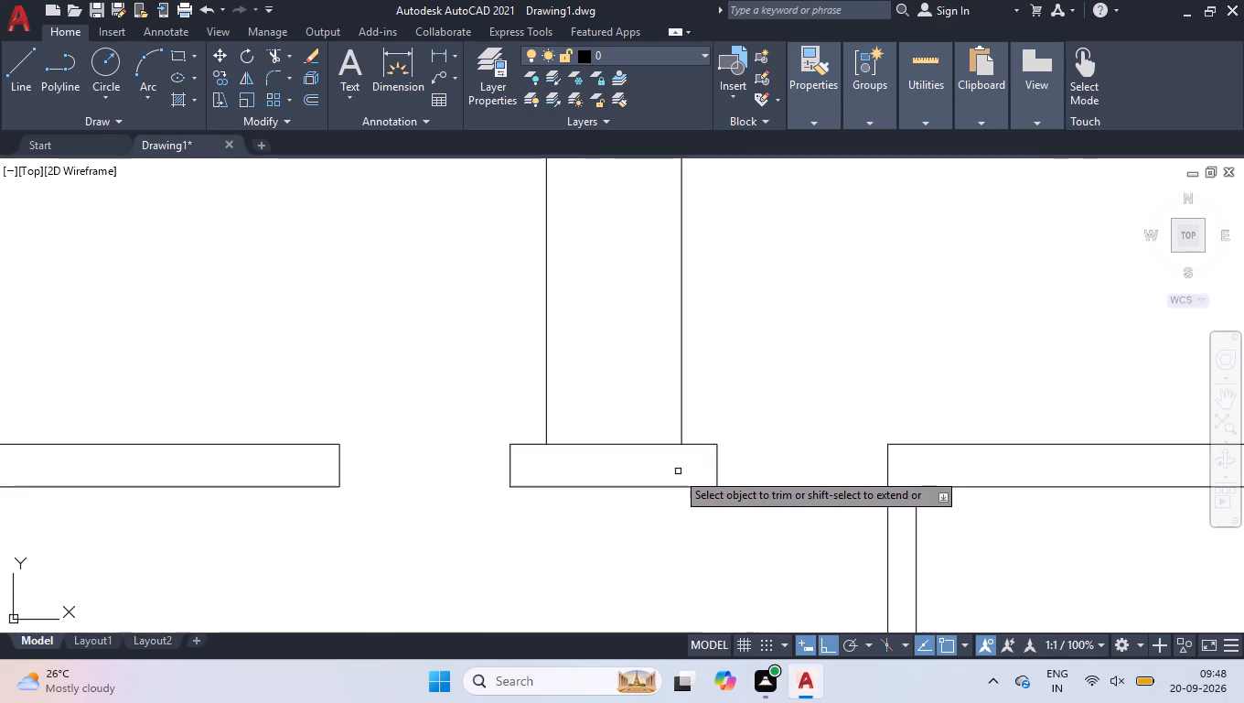
{"action": "key", "text": "space"}
Offset the upper line of the wall at the corridor's top end 4.5" upward into the middle top room.
{"action": "scroll", "coordinate": [638, 459], "scroll_direction": "down", "scroll_amount": 2}
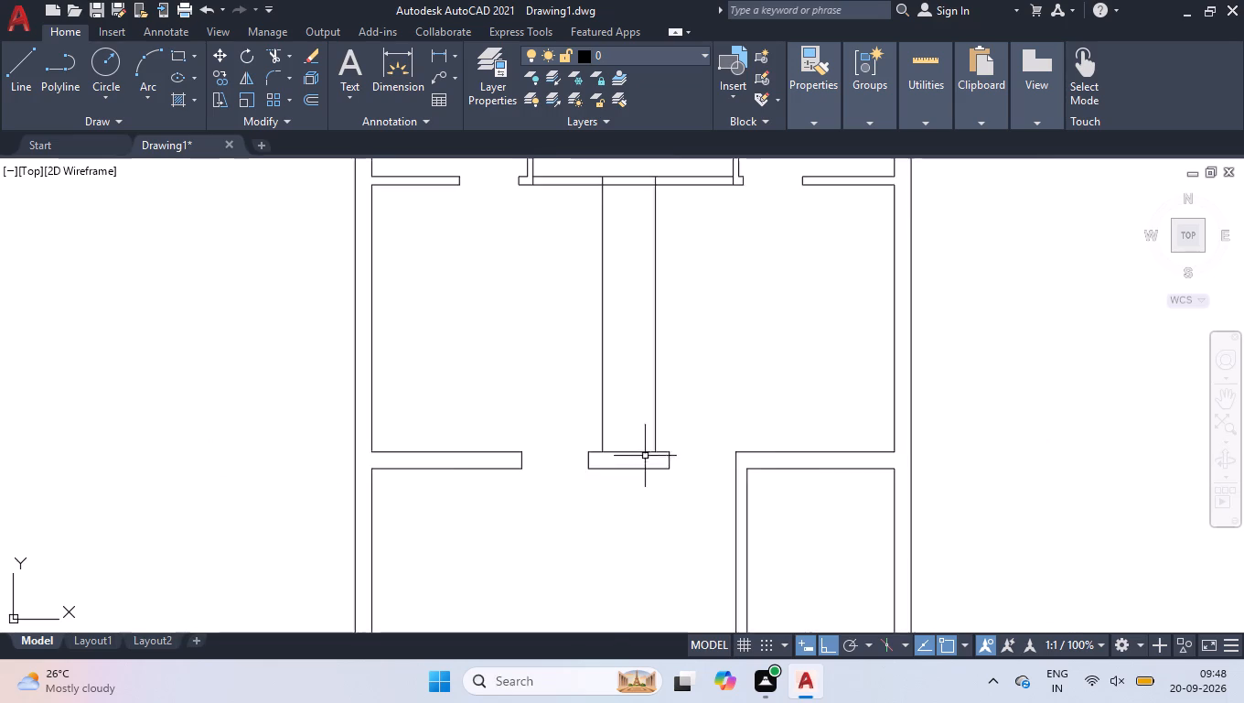
{"action": "scroll", "coordinate": [645, 458], "scroll_direction": "down", "scroll_amount": 1}
{"action": "scroll", "coordinate": [639, 277], "scroll_direction": "up", "scroll_amount": 2}
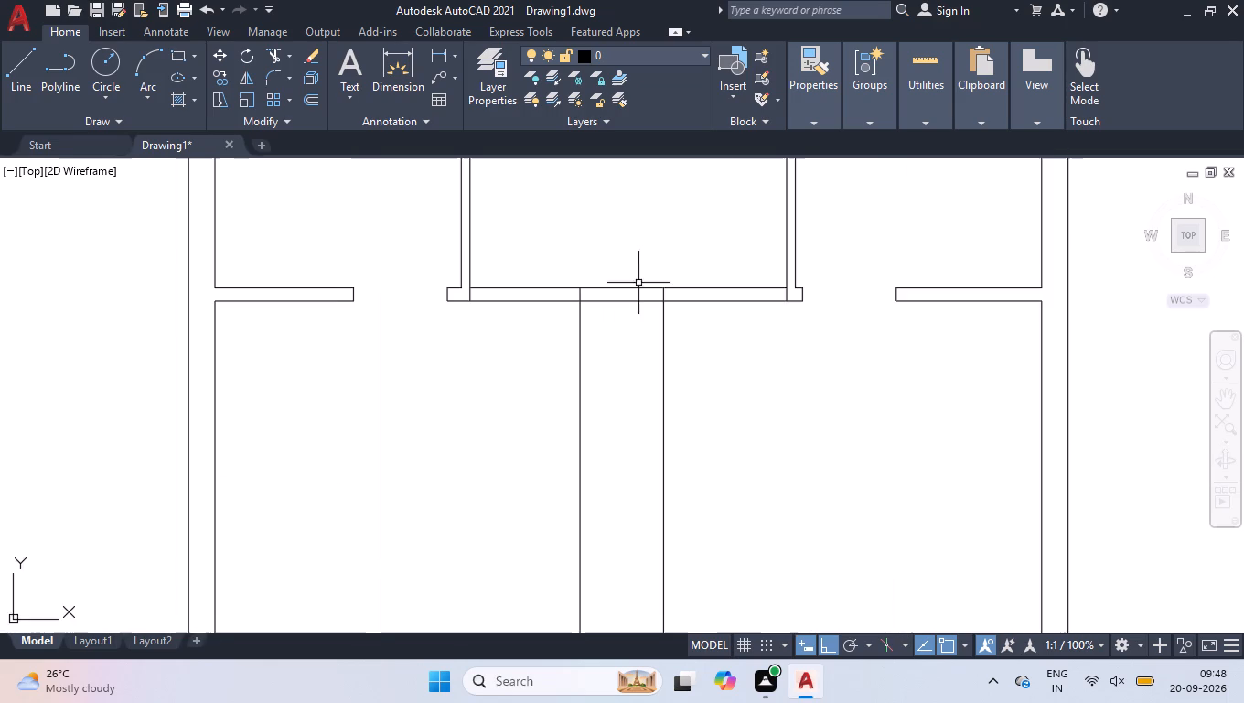
{"action": "scroll", "coordinate": [629, 290], "scroll_direction": "up", "scroll_amount": 1}
{"action": "left_click", "coordinate": [622, 285]}
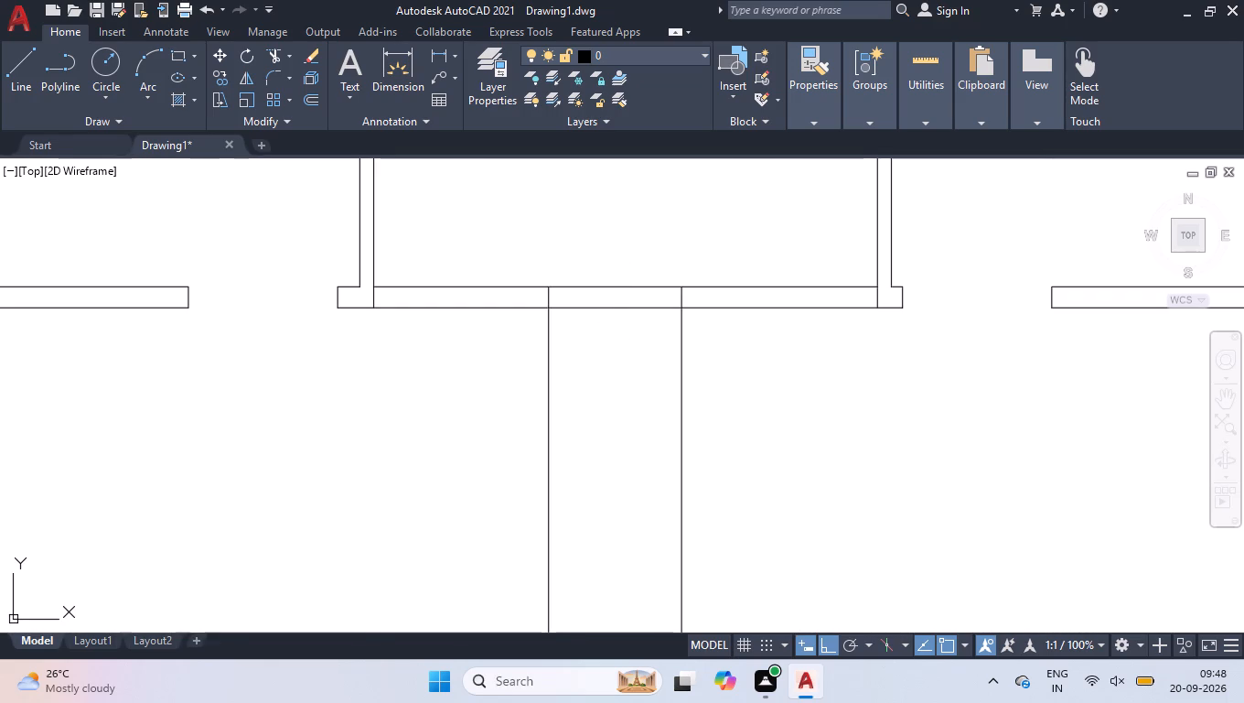
{"action": "type", "text": "off"}
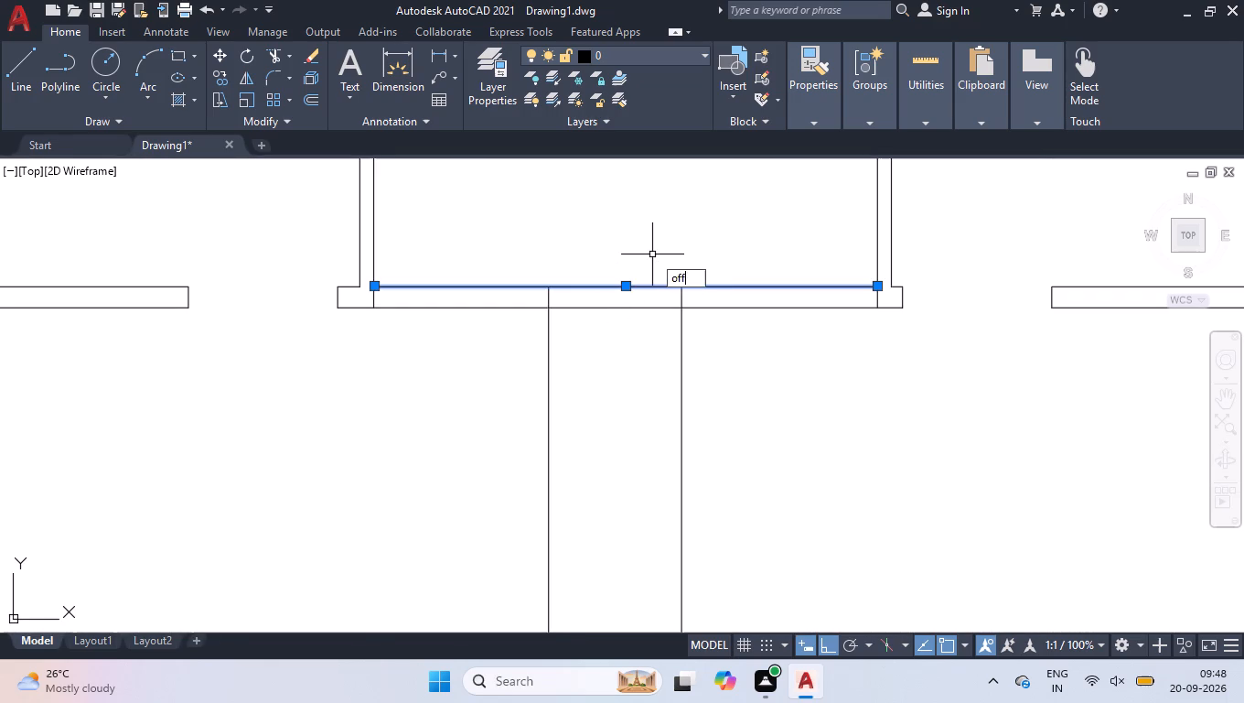
{"action": "key", "text": "Return"}
{"action": "type", "text": "4.5"}
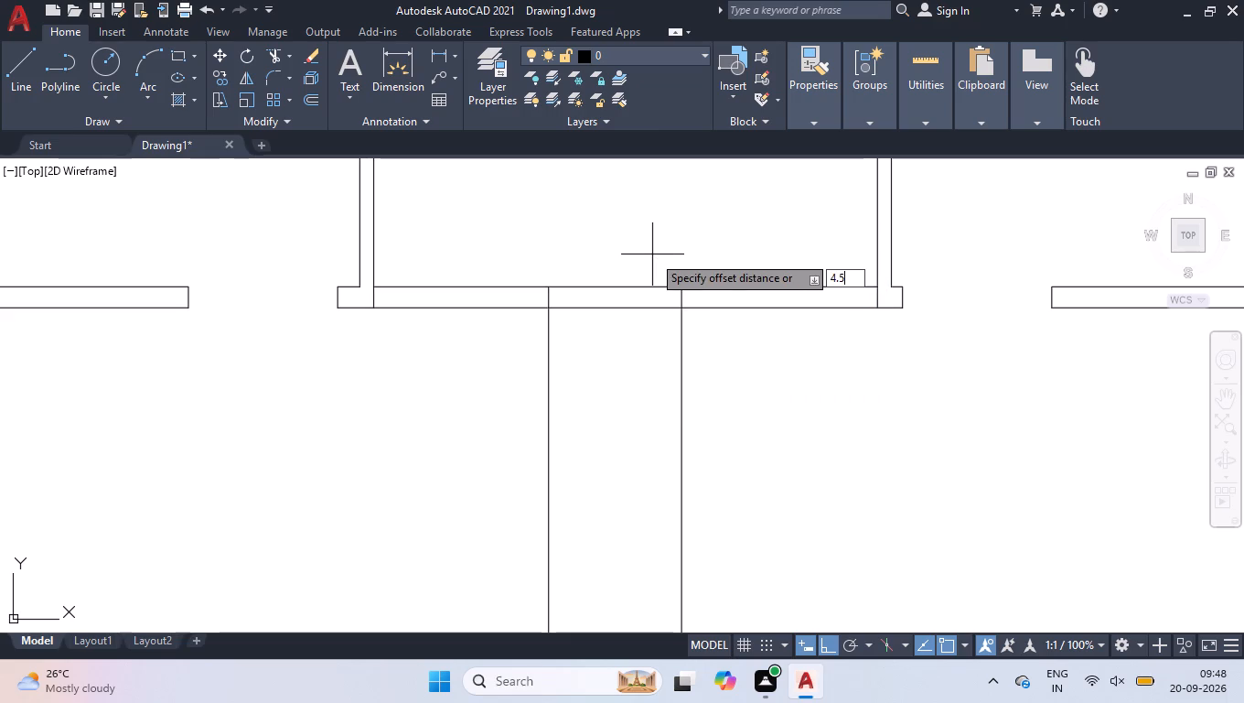
{"action": "key", "text": "Return"}
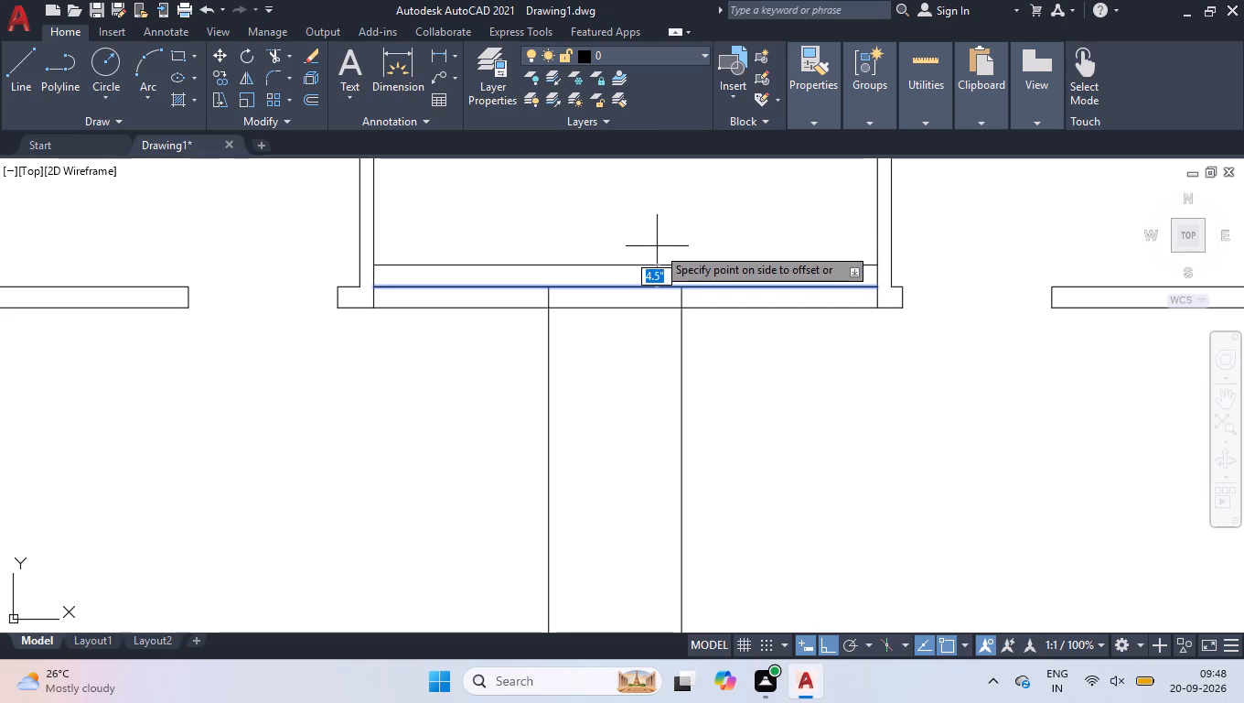
{"action": "left_click", "coordinate": [654, 224]}
{"action": "key", "text": "space"}
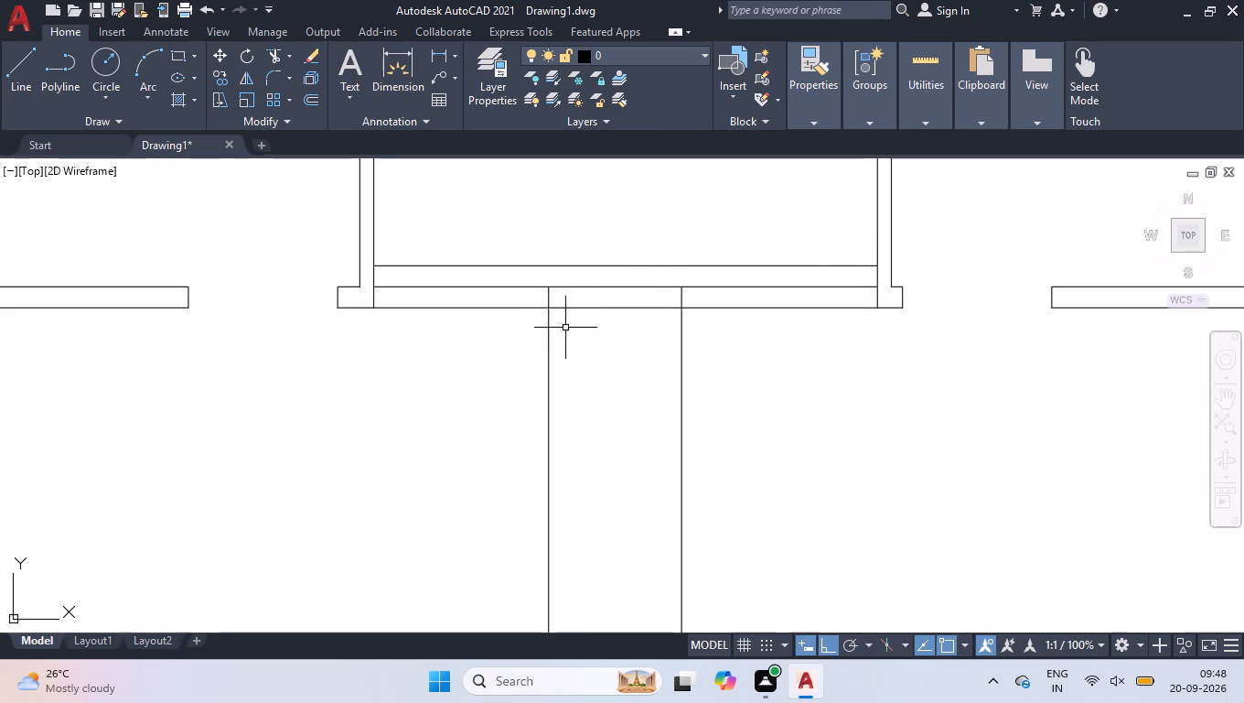
Stretch the top ends of the two vertical corridor lines up to the new offset wall line.
{"action": "left_click", "coordinate": [781, 358]}
{"action": "left_click", "coordinate": [425, 375]}
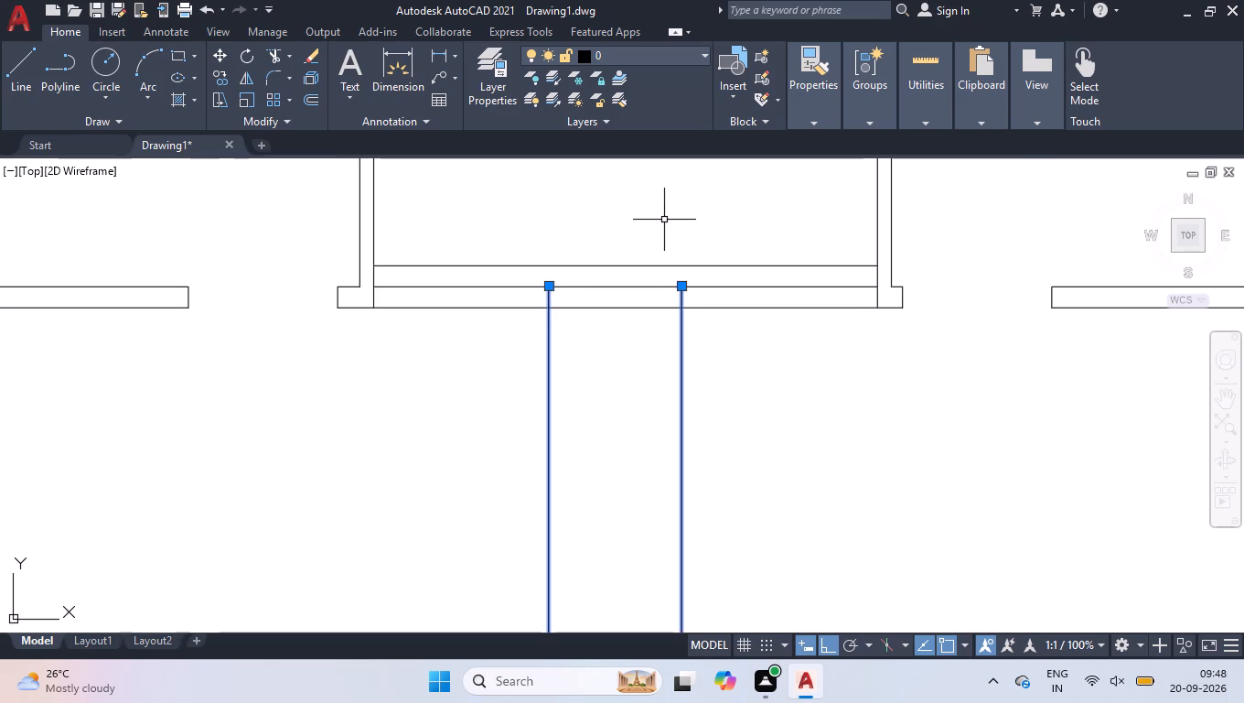
{"action": "scroll", "coordinate": [664, 220], "scroll_direction": "up", "scroll_amount": 2}
{"action": "left_click", "coordinate": [702, 383]}
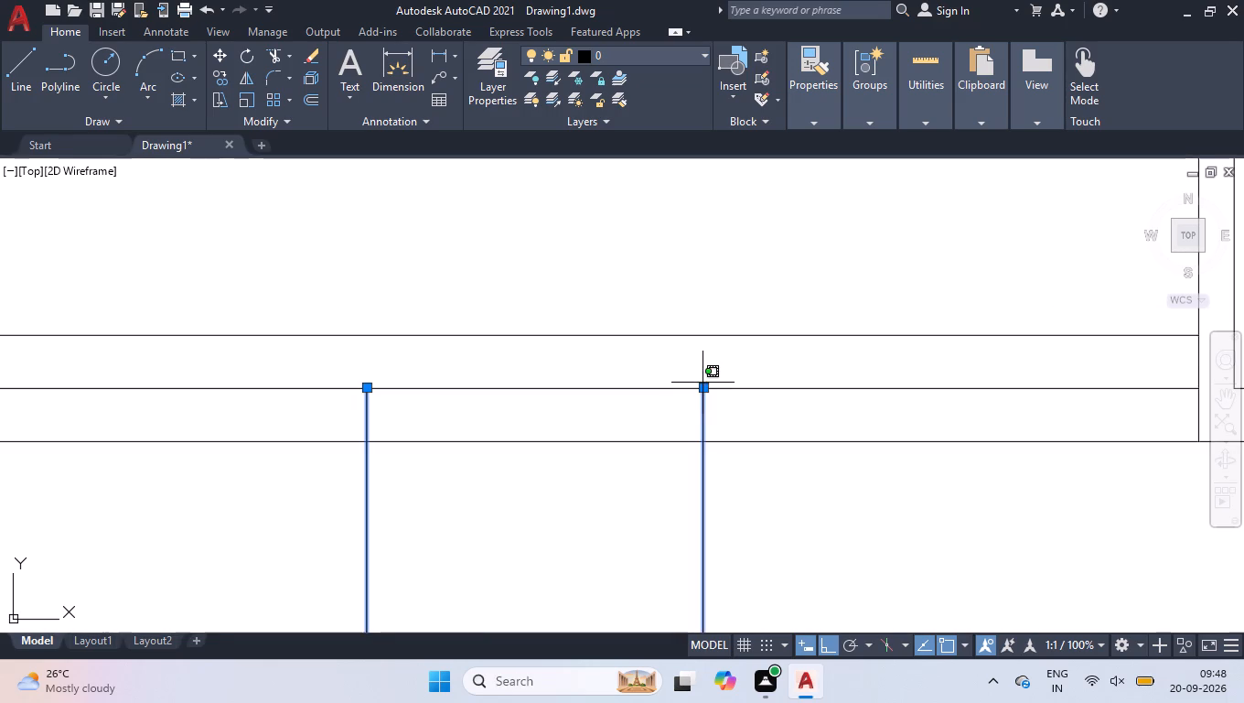
{"action": "left_click", "coordinate": [702, 375]}
{"action": "left_click", "coordinate": [703, 386]}
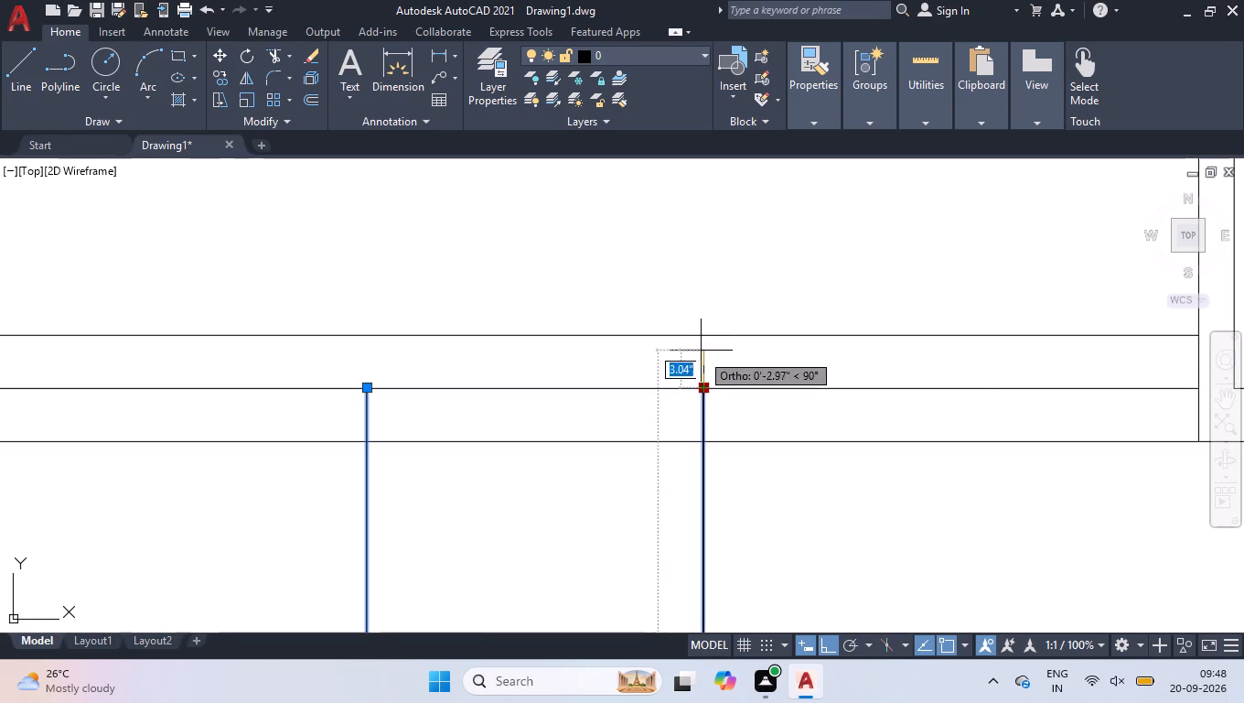
{"action": "left_click", "coordinate": [699, 337]}
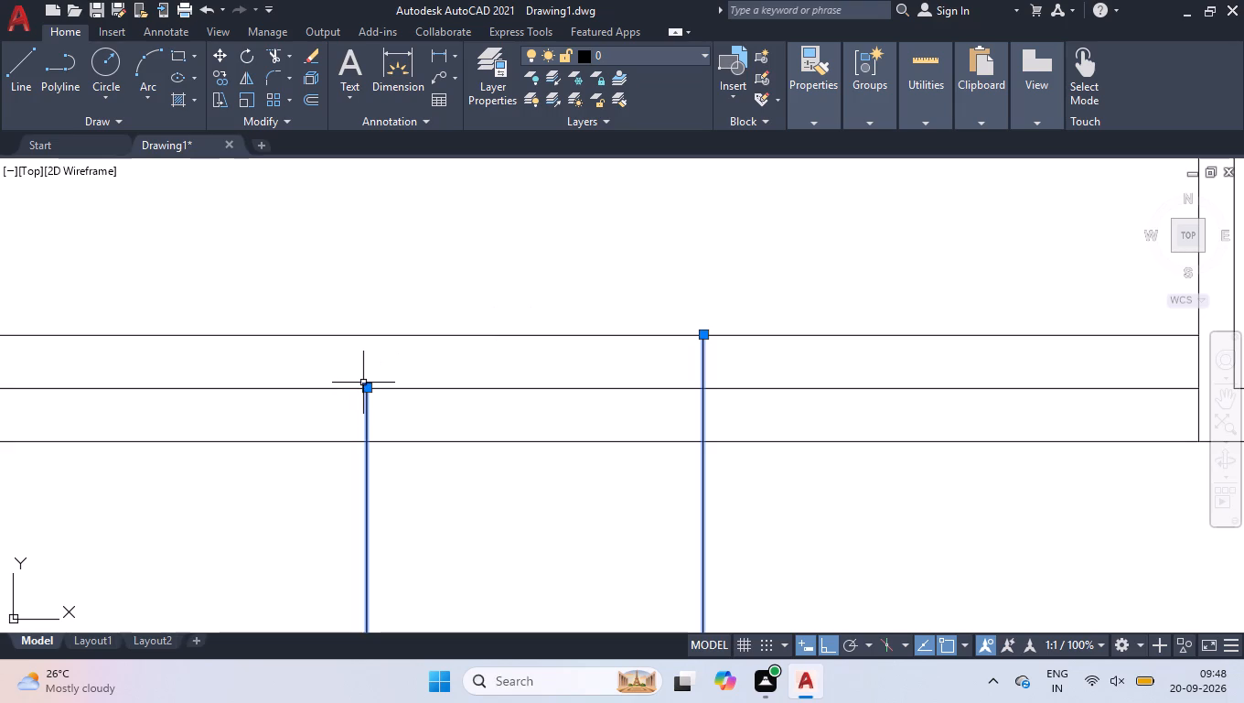
{"action": "left_click", "coordinate": [368, 387]}
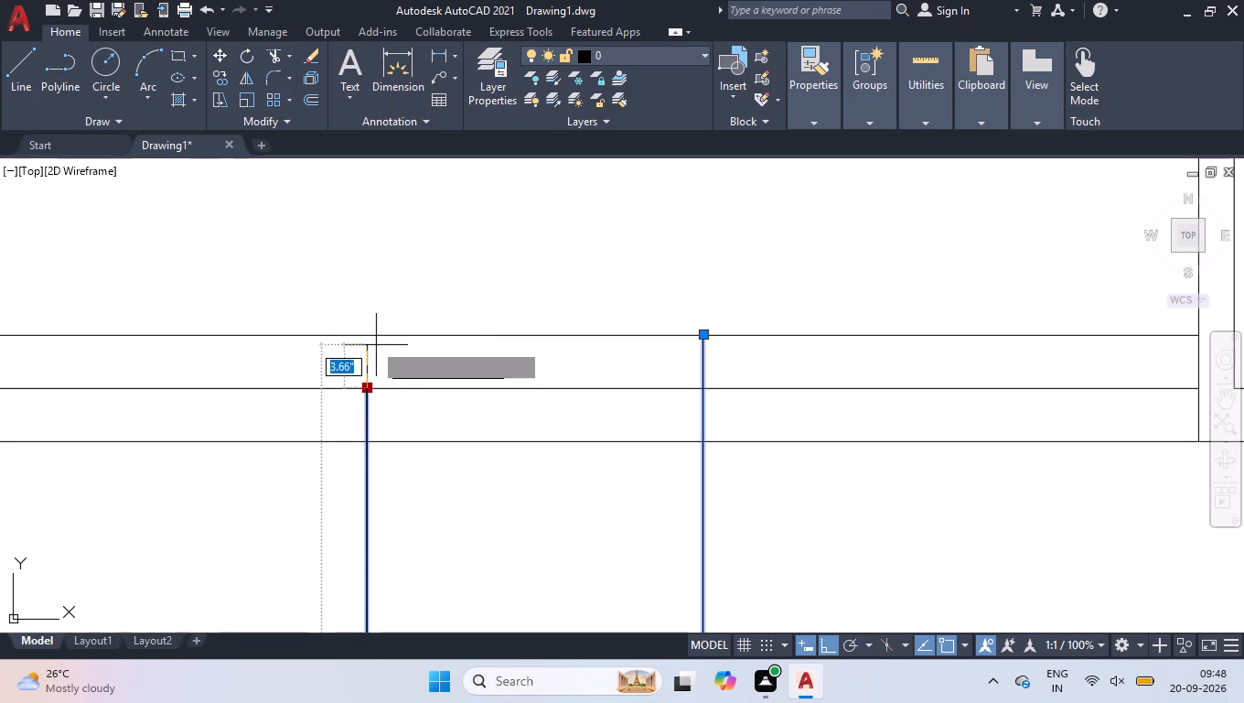
{"action": "left_click", "coordinate": [367, 334]}
{"action": "right_click", "coordinate": [381, 317]}
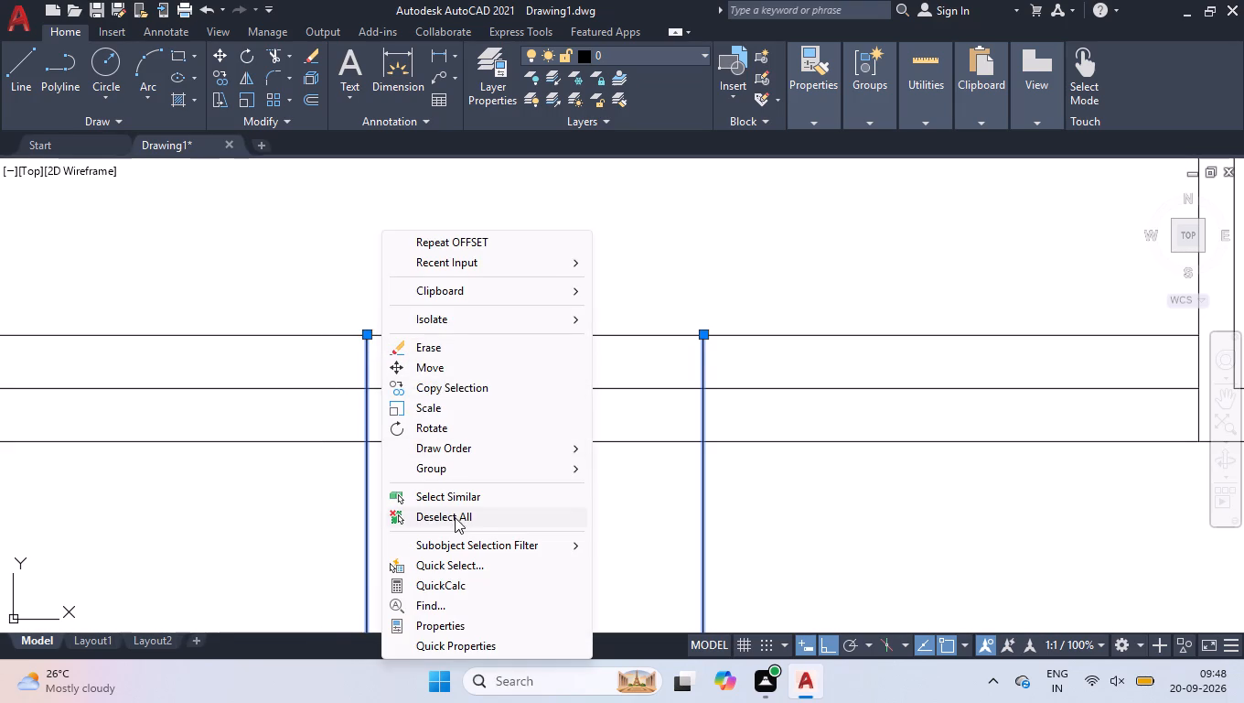
Clear the selection and trim the middle wall line between the two vertical corridor lines at the corridor's top end.
{"action": "left_click", "coordinate": [455, 517]}
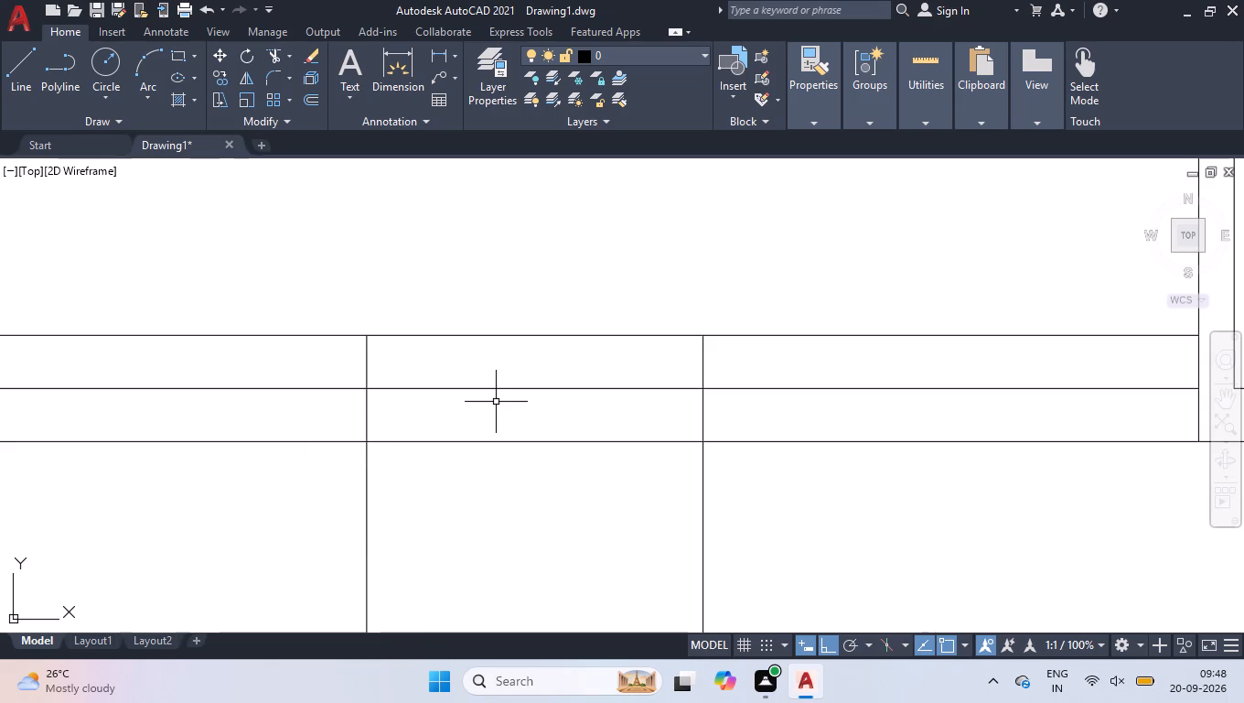
{"action": "type", "text": "tr"}
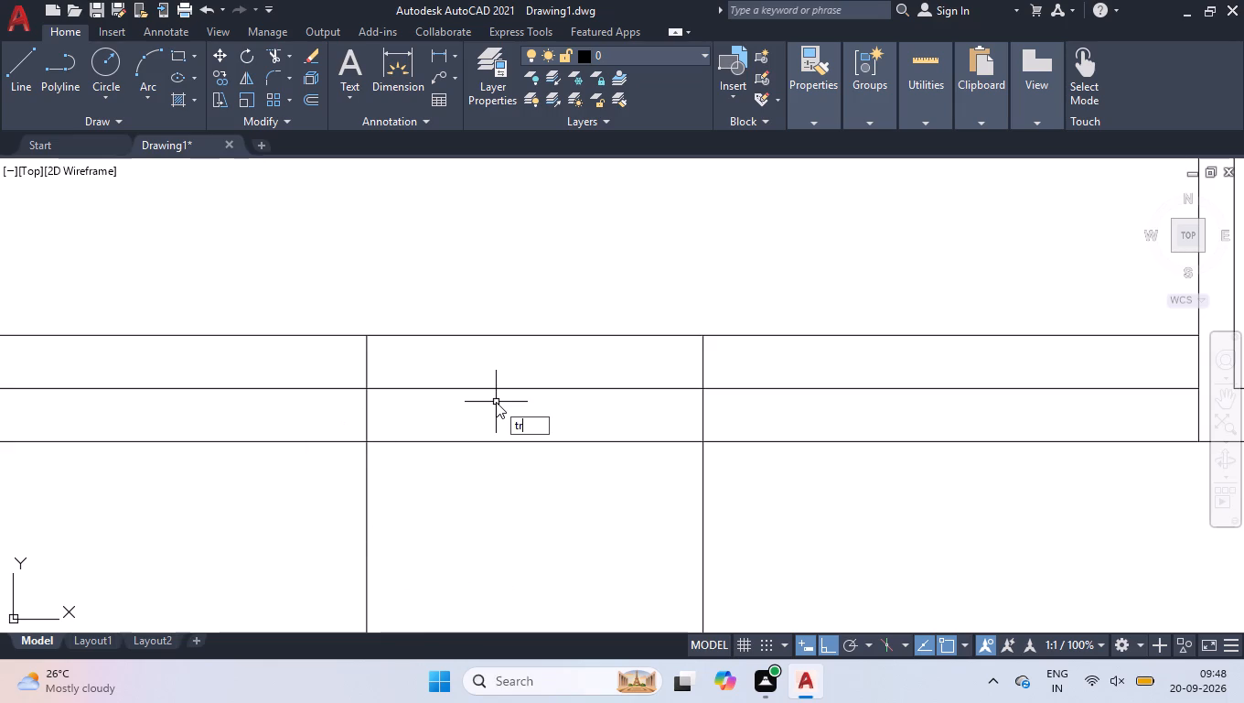
{"action": "key", "text": "Return"}
{"action": "left_click", "coordinate": [509, 416]}
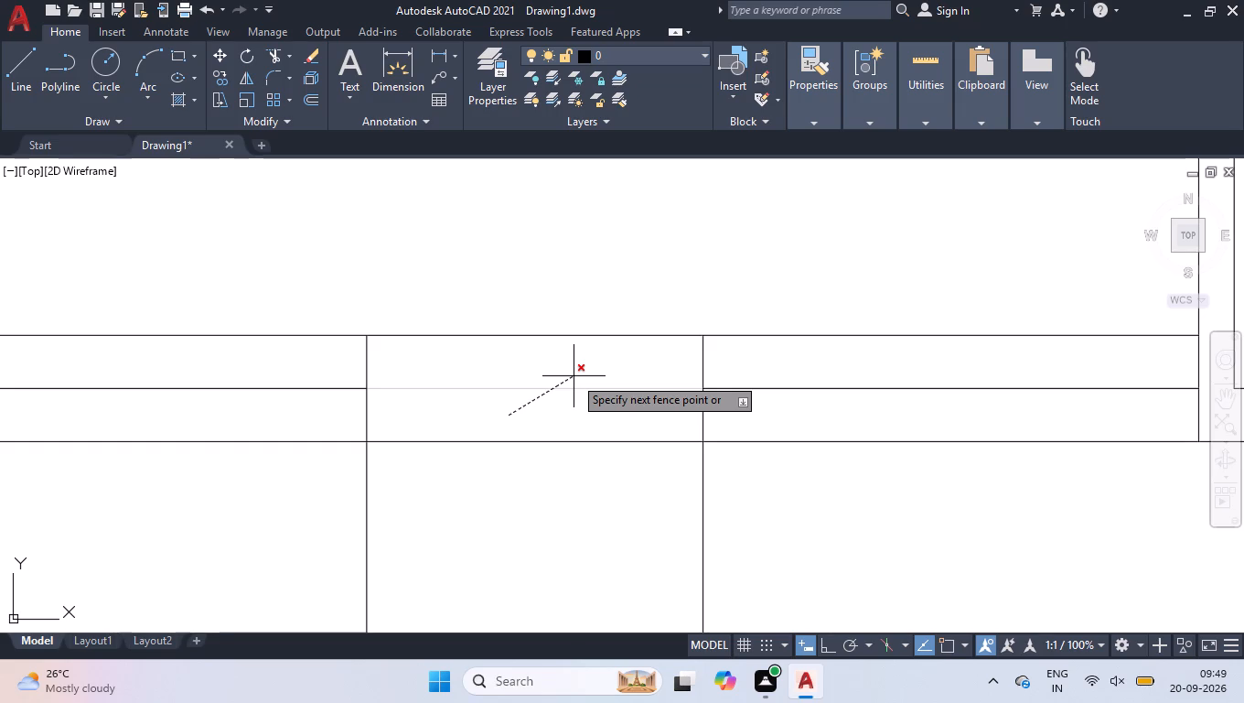
{"action": "left_click", "coordinate": [575, 374]}
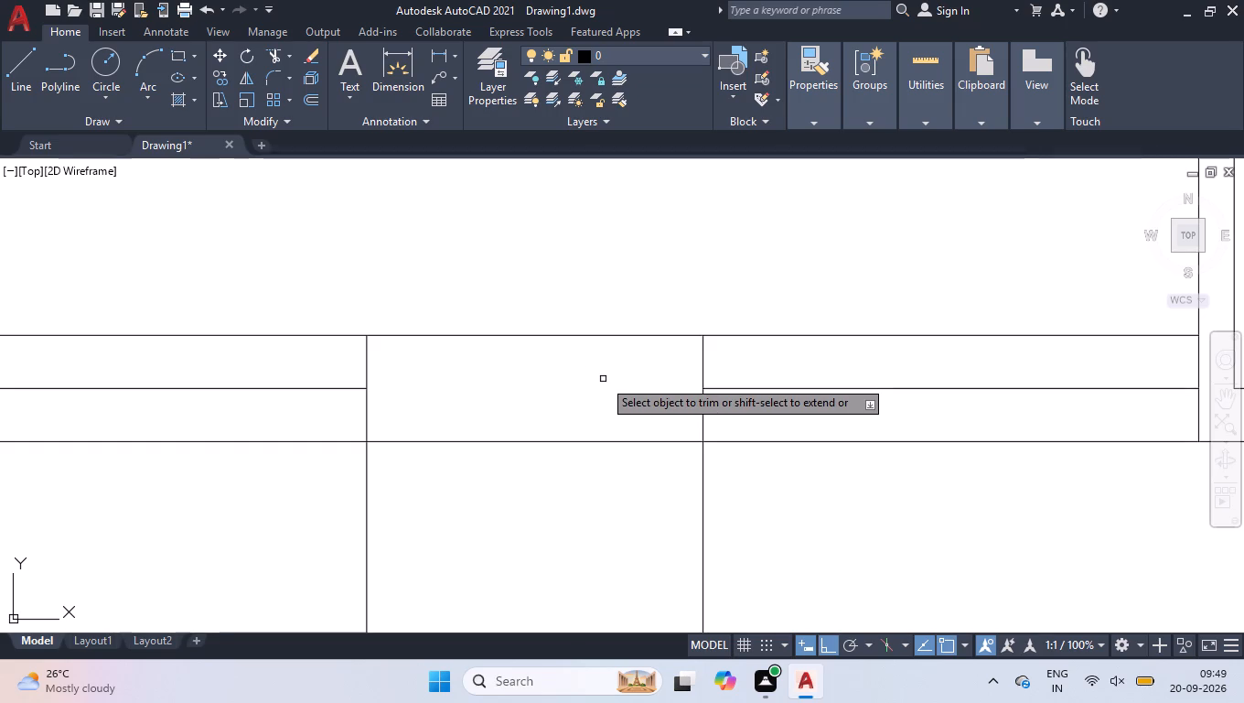
{"action": "key", "text": "Return"}
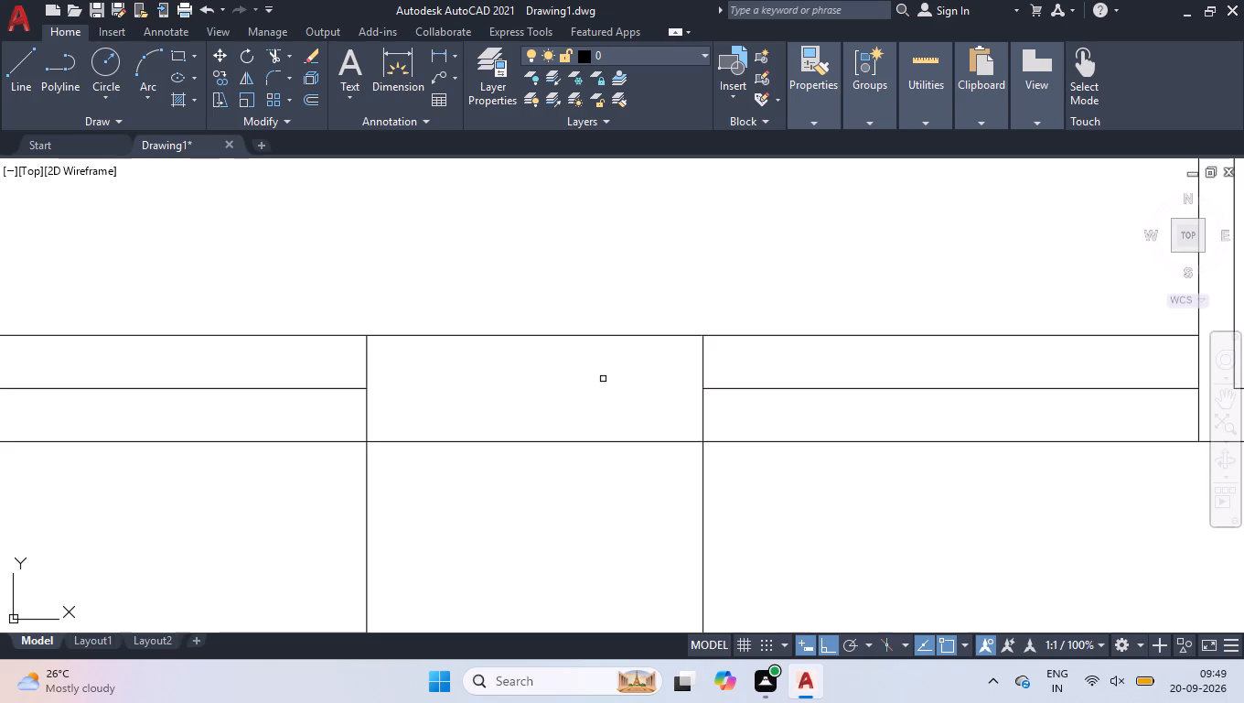
Draw a horizontal line across the corridor joining the midpoints of its two vertical lines.
{"action": "scroll", "coordinate": [571, 184], "scroll_direction": "down", "scroll_amount": 2}
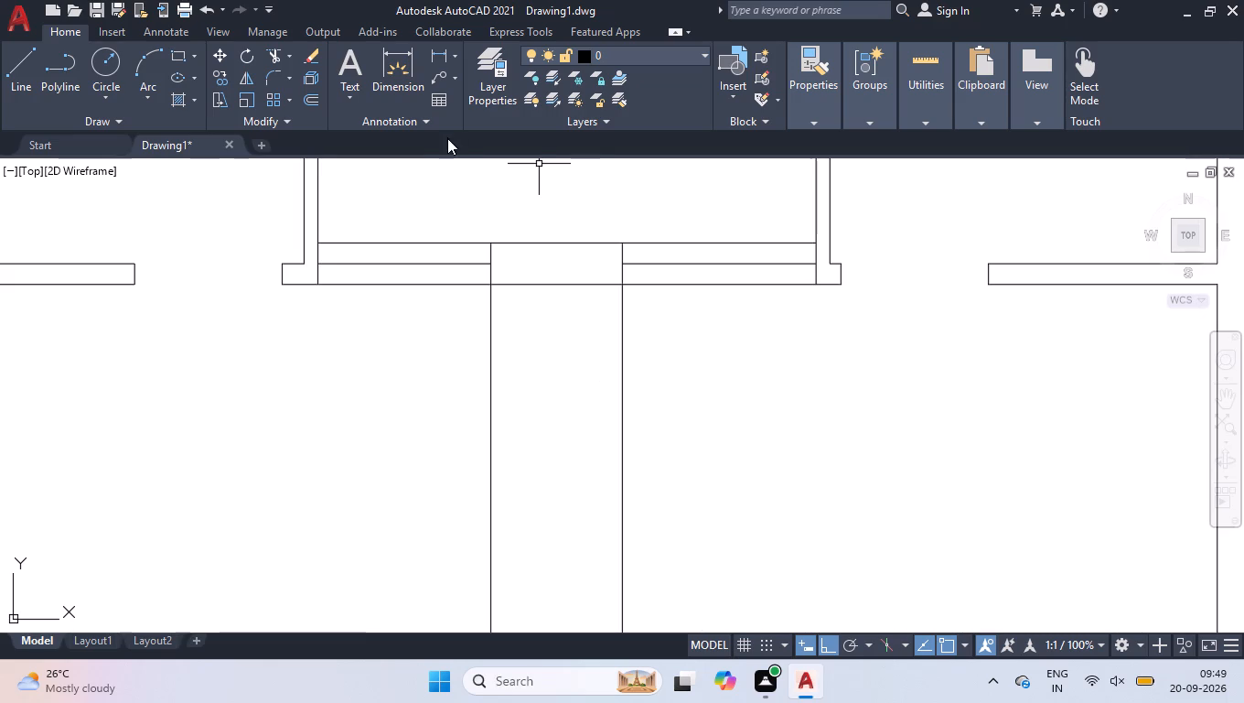
{"action": "scroll", "coordinate": [490, 261], "scroll_direction": "down", "scroll_amount": 3}
{"action": "scroll", "coordinate": [524, 405], "scroll_direction": "up", "scroll_amount": 1}
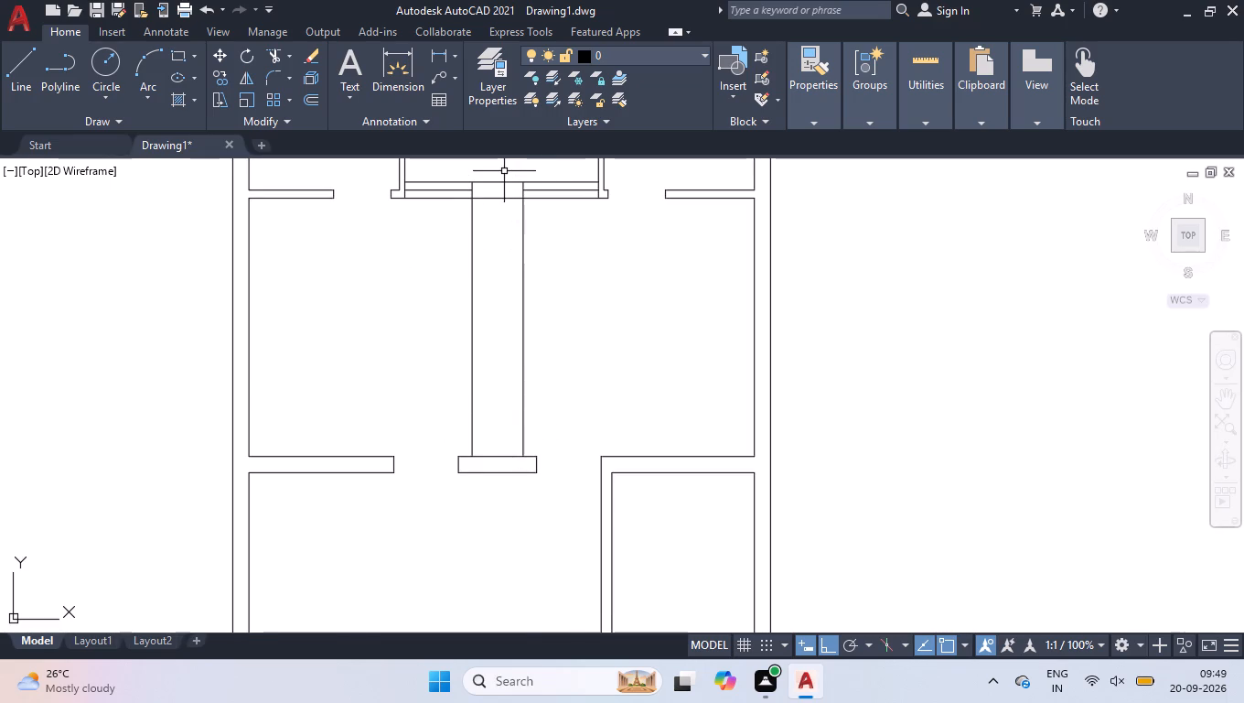
{"action": "scroll", "coordinate": [481, 157], "scroll_direction": "up", "scroll_amount": 3}
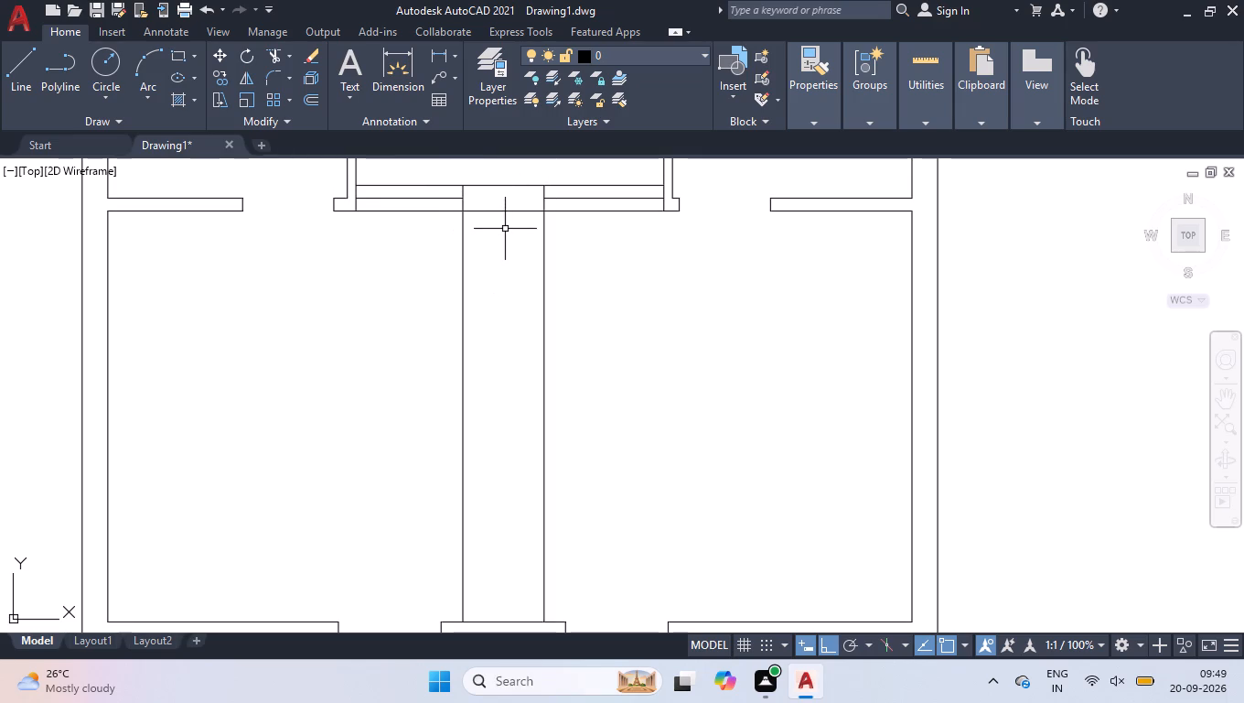
{"action": "key", "text": "l"}
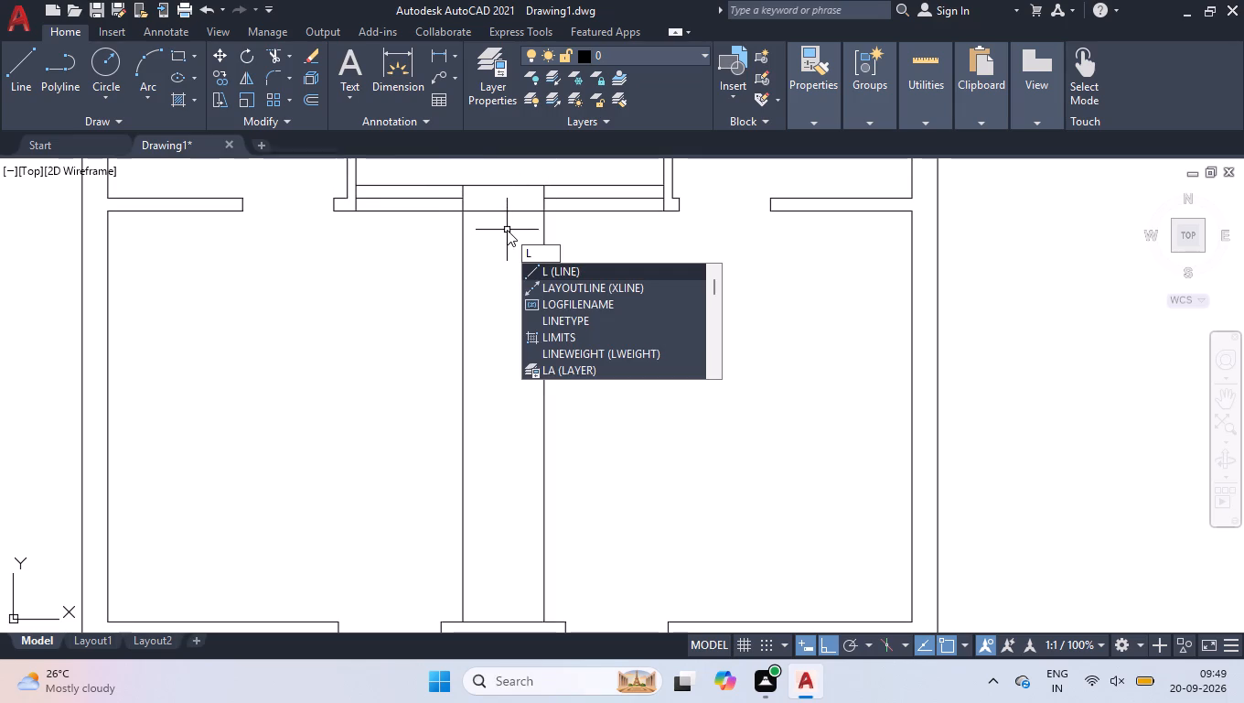
{"action": "key", "text": "Return"}
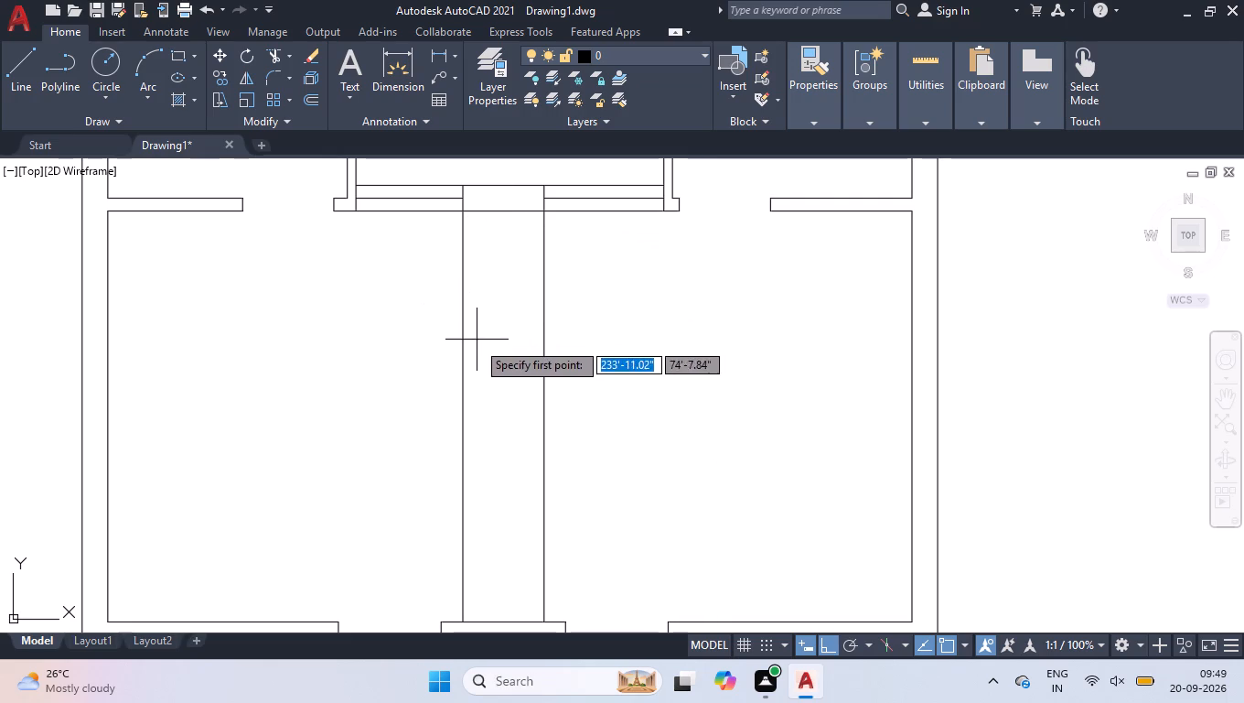
{"action": "left_click", "coordinate": [458, 404]}
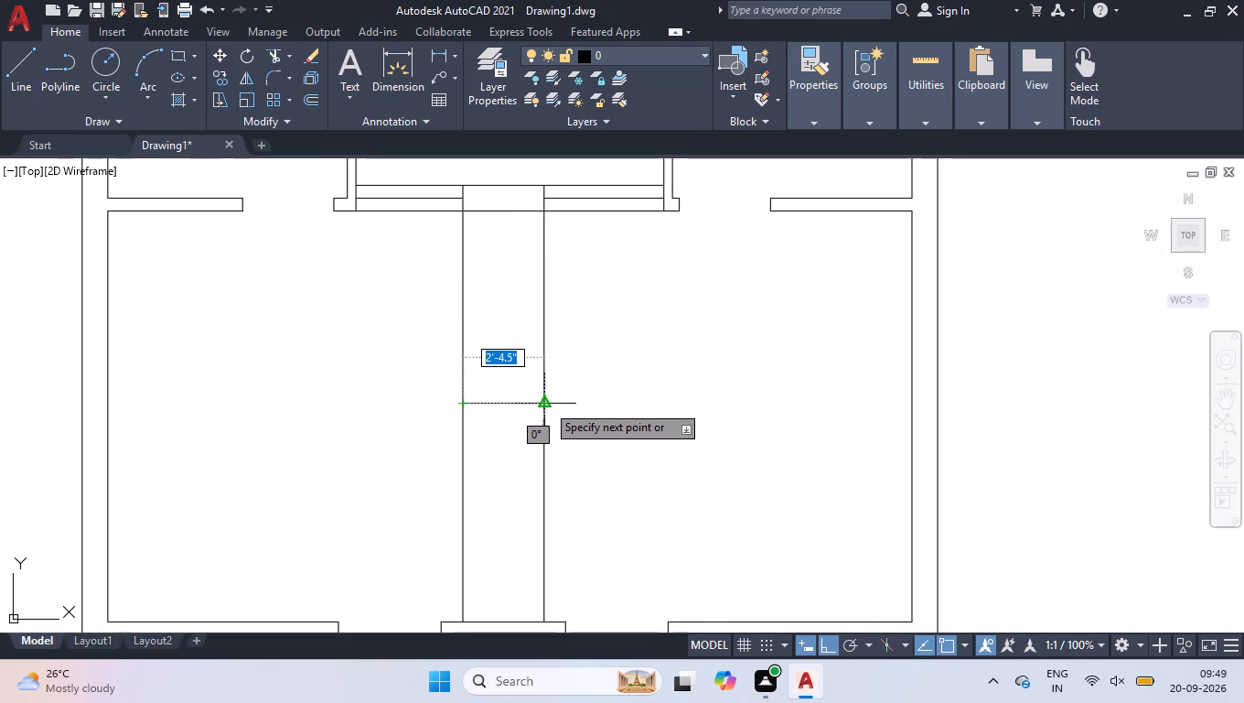
{"action": "left_click", "coordinate": [546, 404]}
{"action": "key", "text": "space"}
Draw a line 4.5" inside the upper compartment's left side, running from the dividing line up to the wall.
{"action": "scroll", "coordinate": [430, 231], "scroll_direction": "up", "scroll_amount": 1}
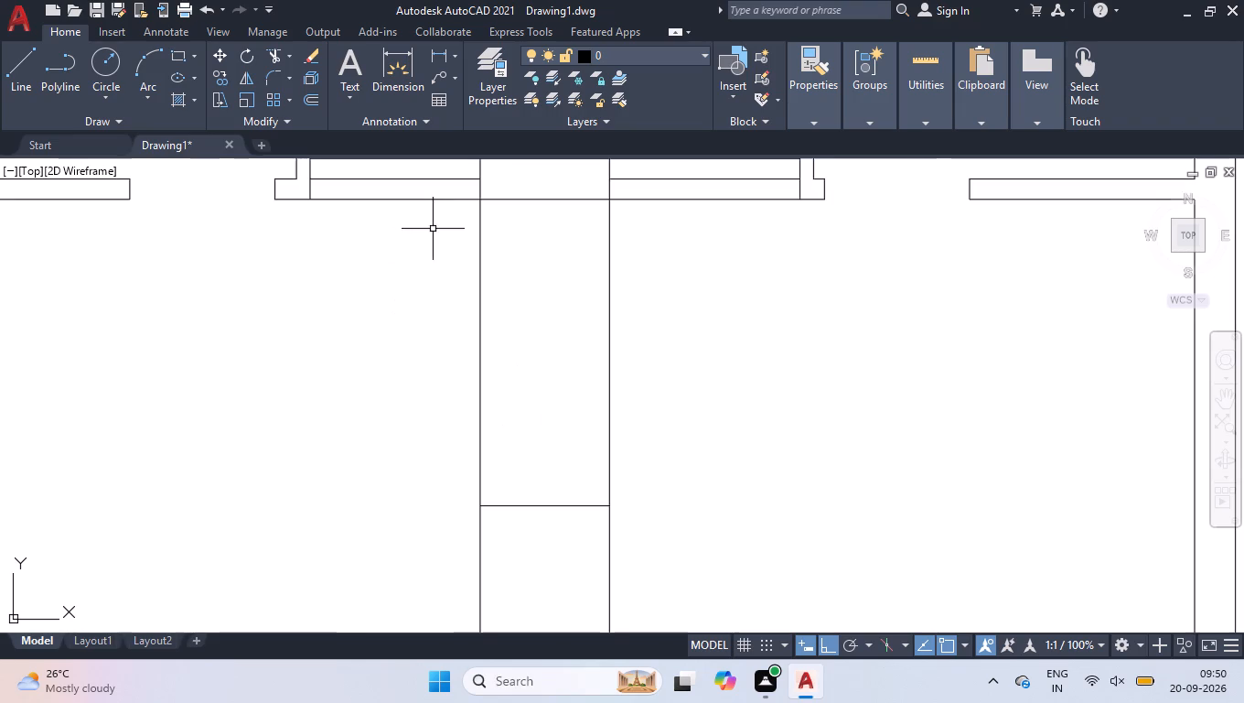
{"action": "key", "text": "space"}
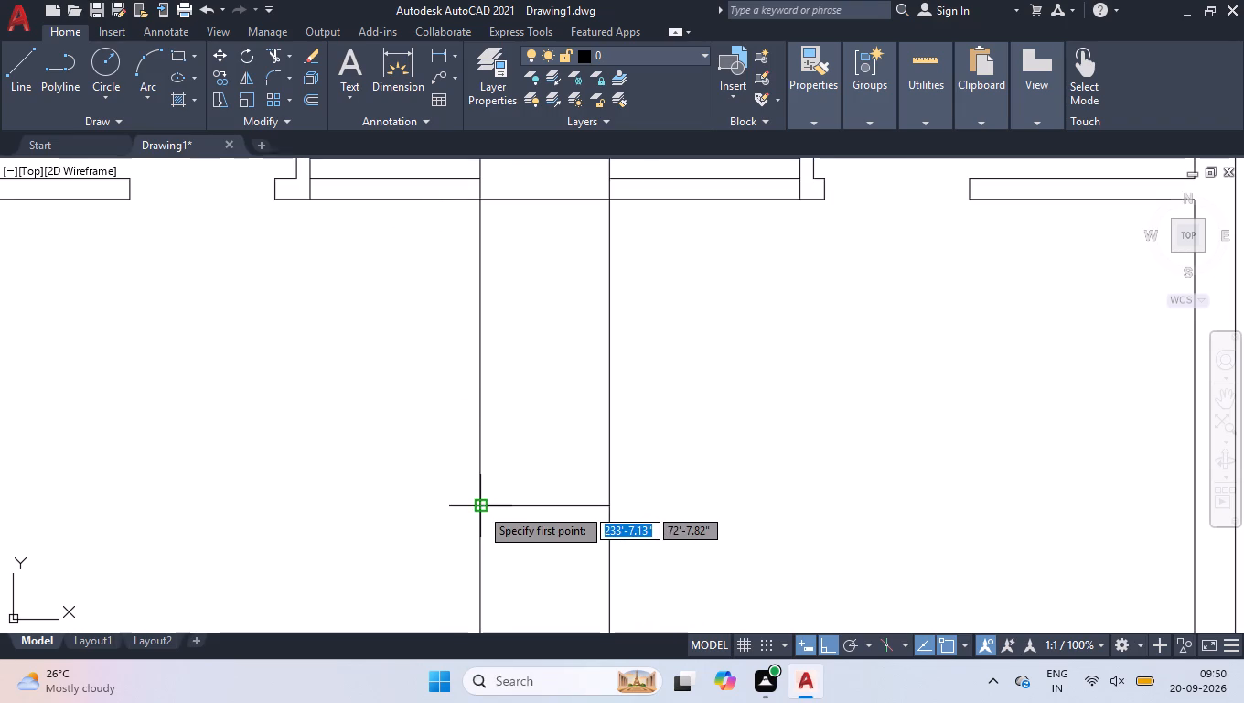
{"action": "left_click", "coordinate": [480, 507]}
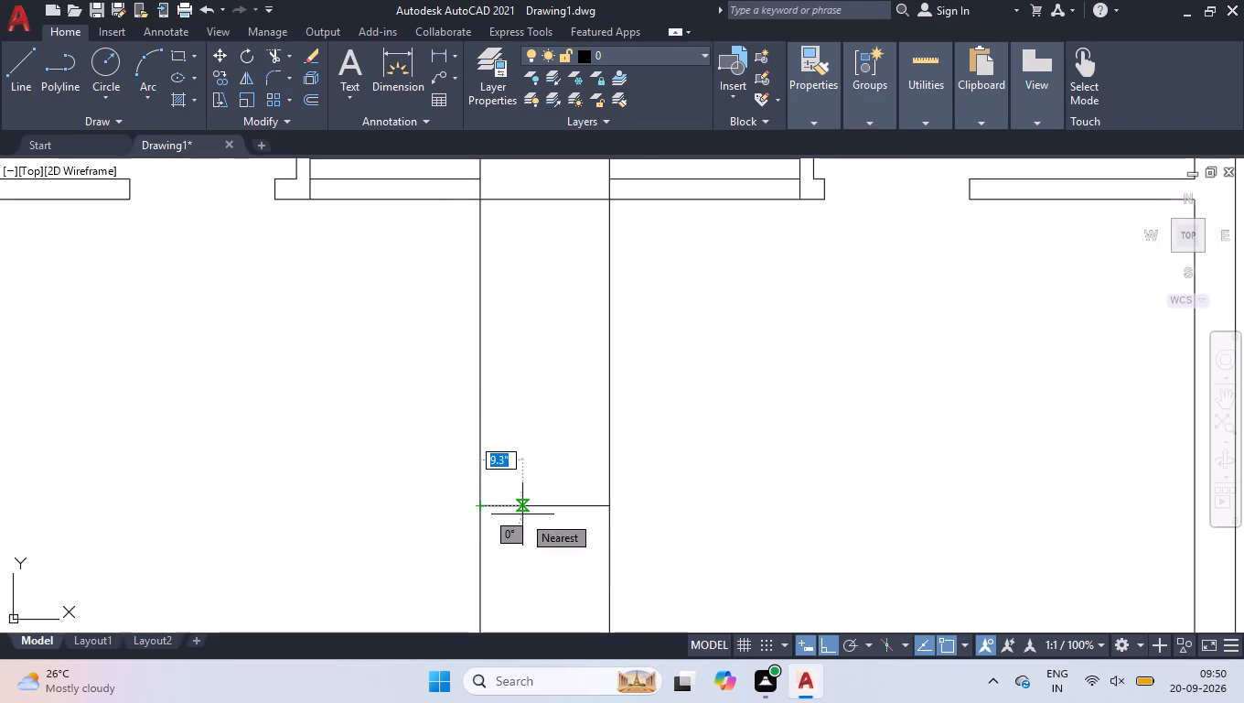
{"action": "type", "text": "4.5"}
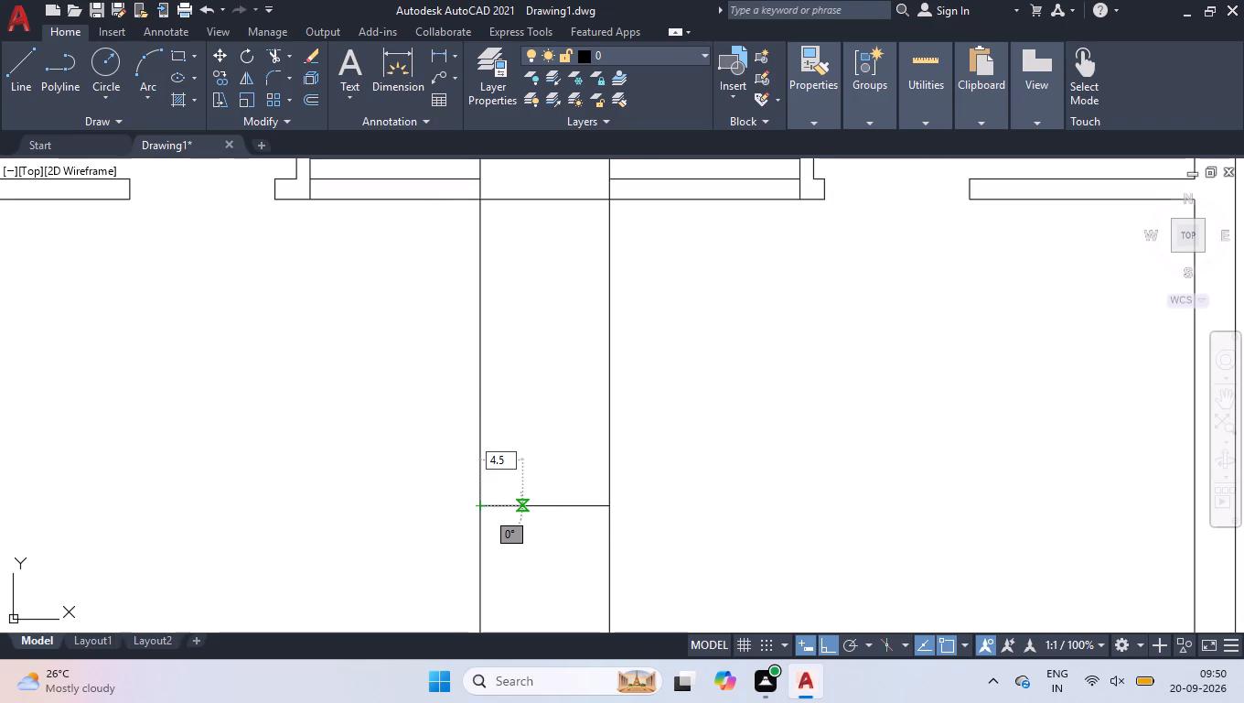
{"action": "key", "text": "Return"}
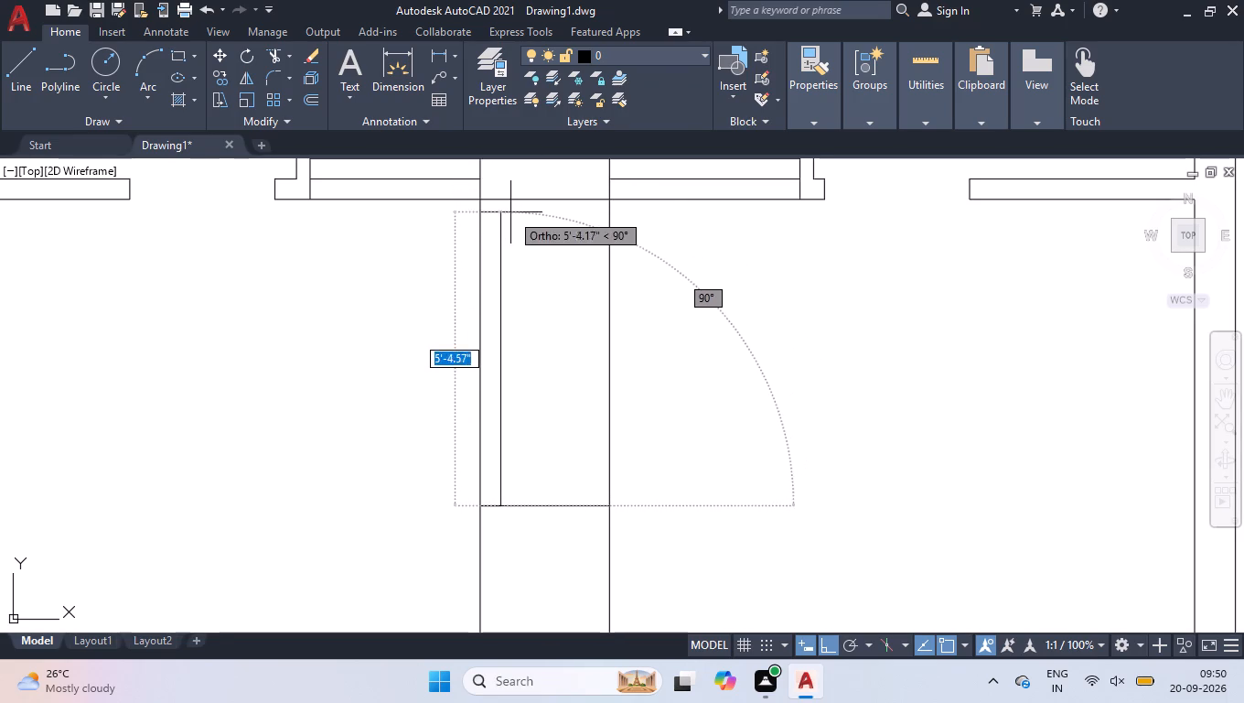
{"action": "left_click", "coordinate": [503, 202]}
{"action": "key", "text": "space"}
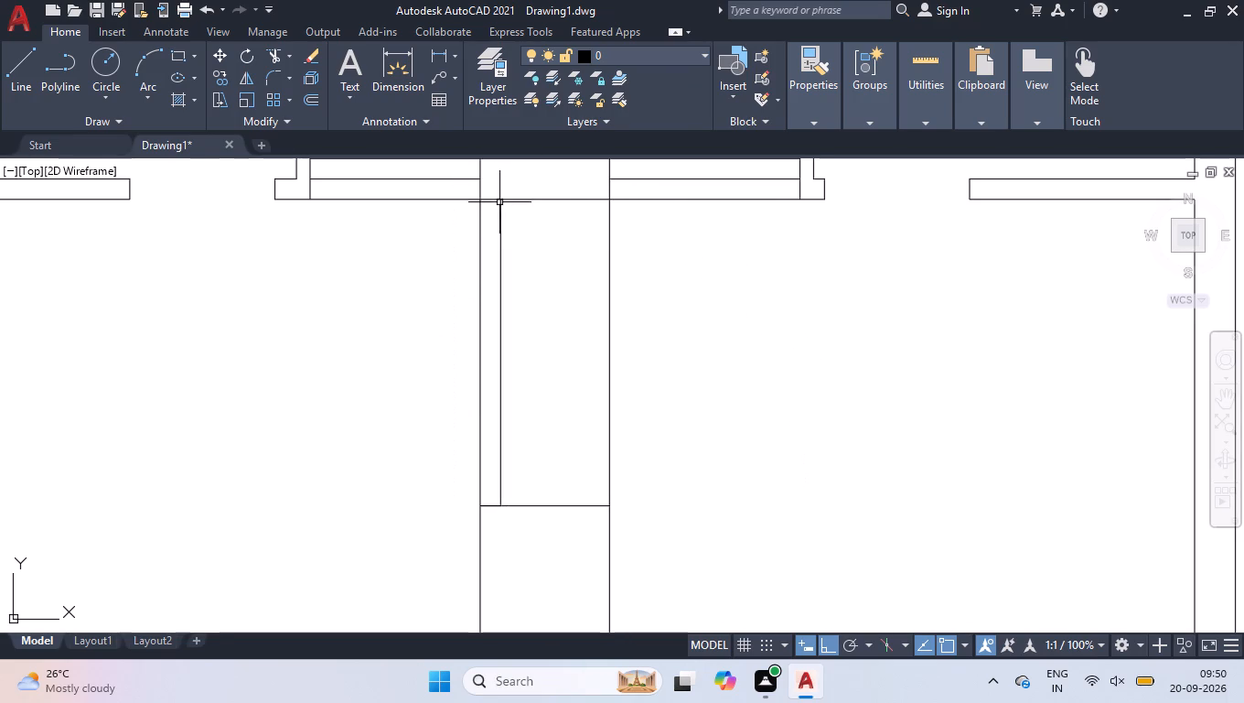
Draw a line 4.5" inside the lower compartment's right side, from the bottom wall up to the dividing line.
{"action": "scroll", "coordinate": [492, 229], "scroll_direction": "down", "scroll_amount": 2}
{"action": "scroll", "coordinate": [519, 440], "scroll_direction": "up", "scroll_amount": 1}
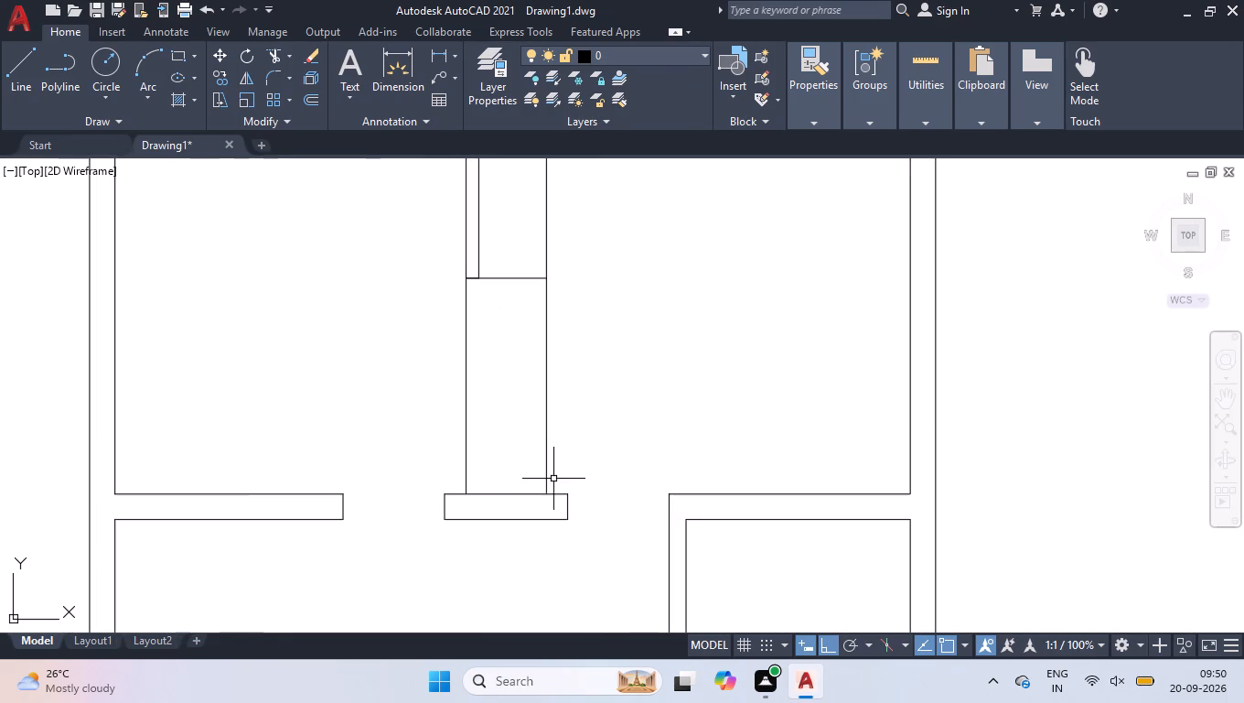
{"action": "scroll", "coordinate": [548, 471], "scroll_direction": "up", "scroll_amount": 1}
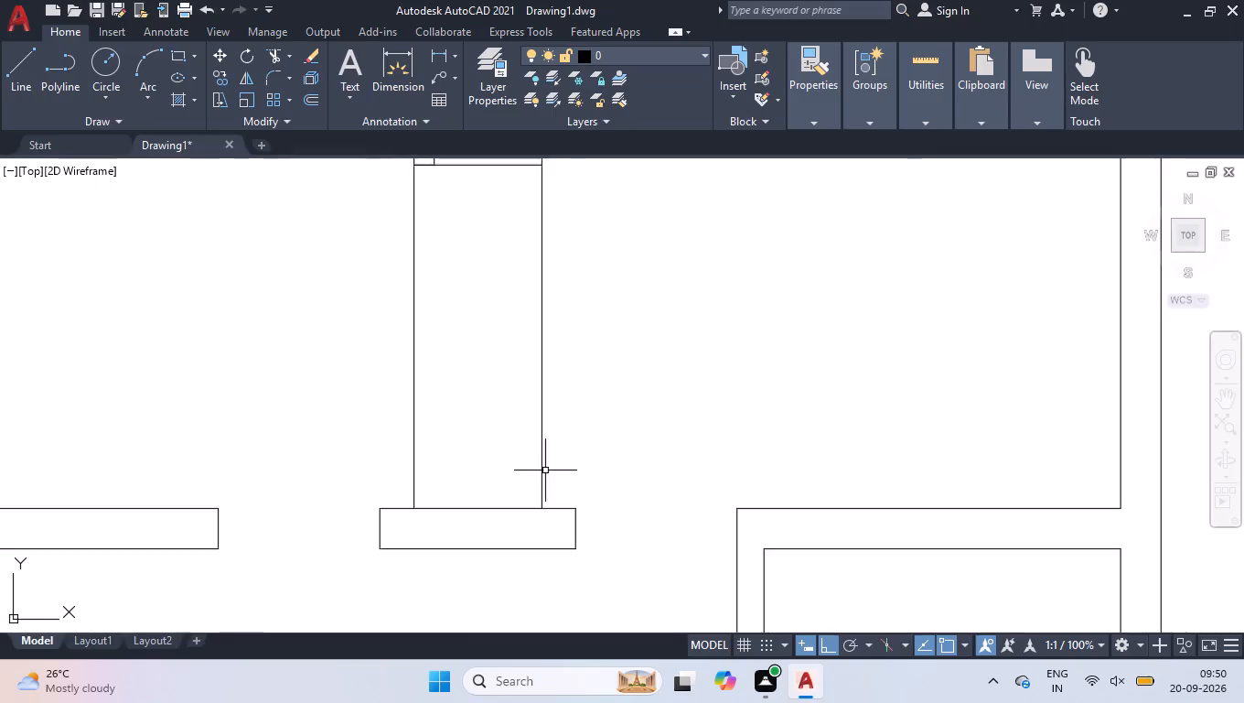
{"action": "key", "text": "space"}
{"action": "left_click", "coordinate": [540, 506]}
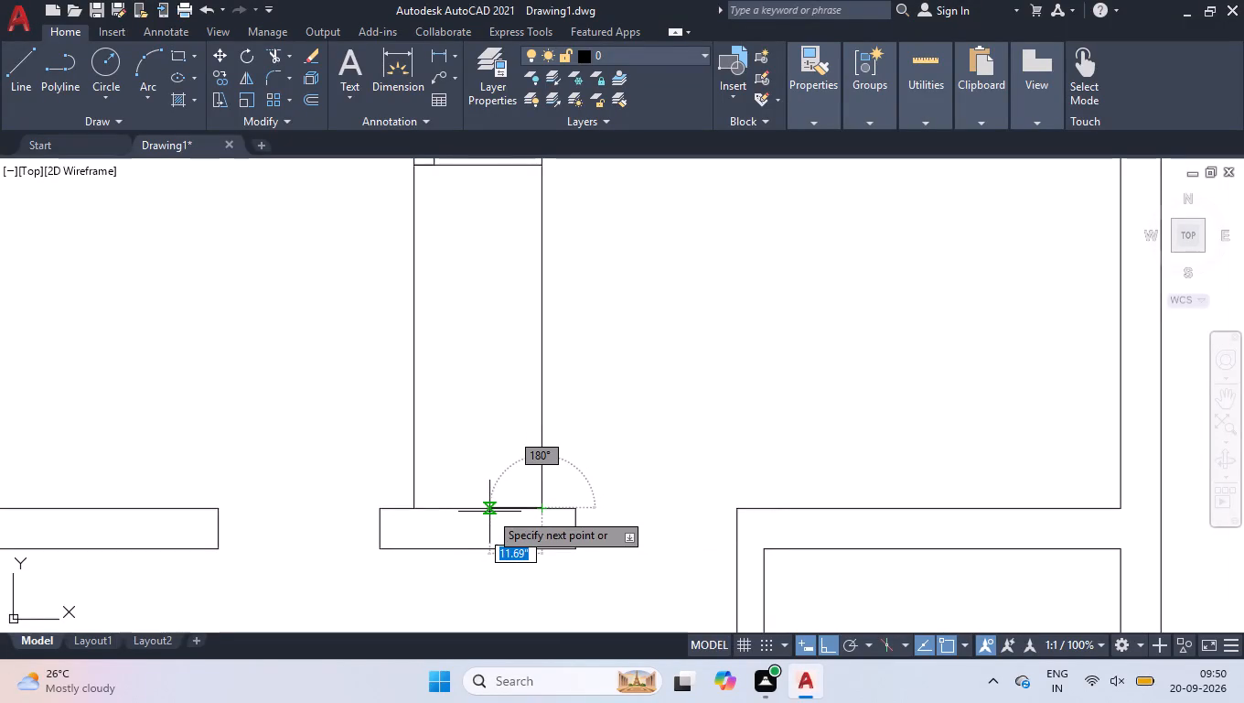
{"action": "type", "text": "4.5"}
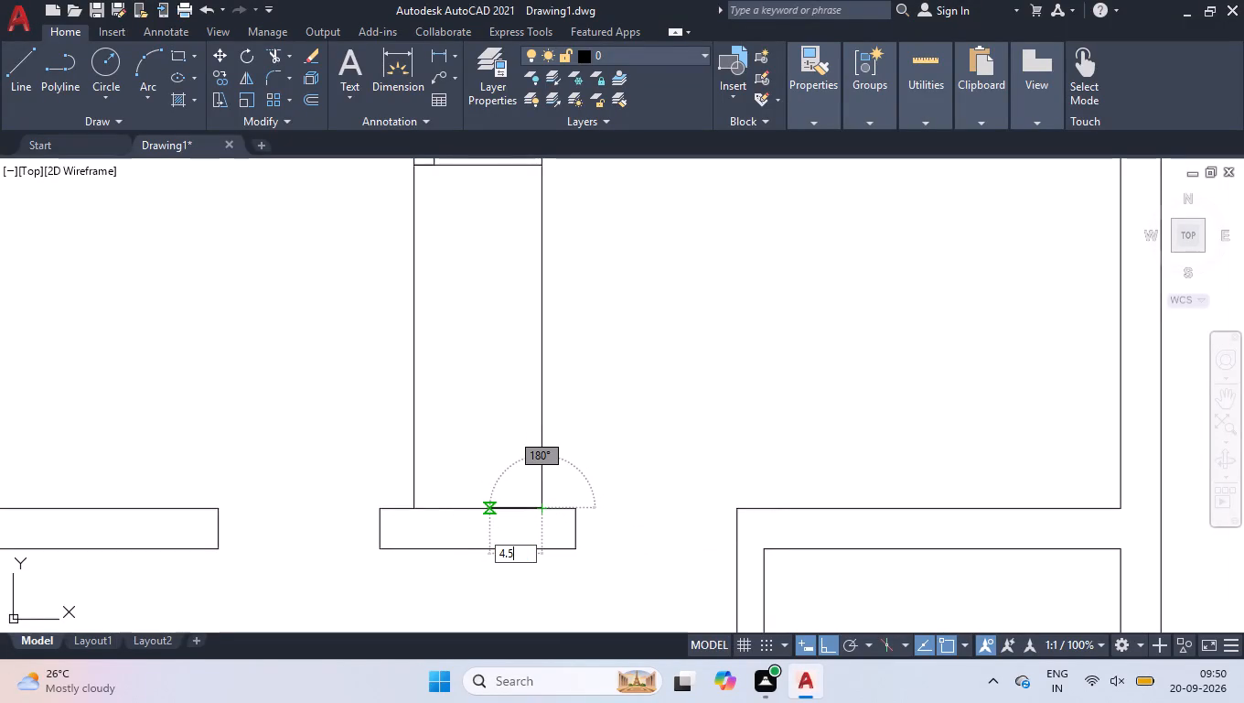
{"action": "key", "text": "Return"}
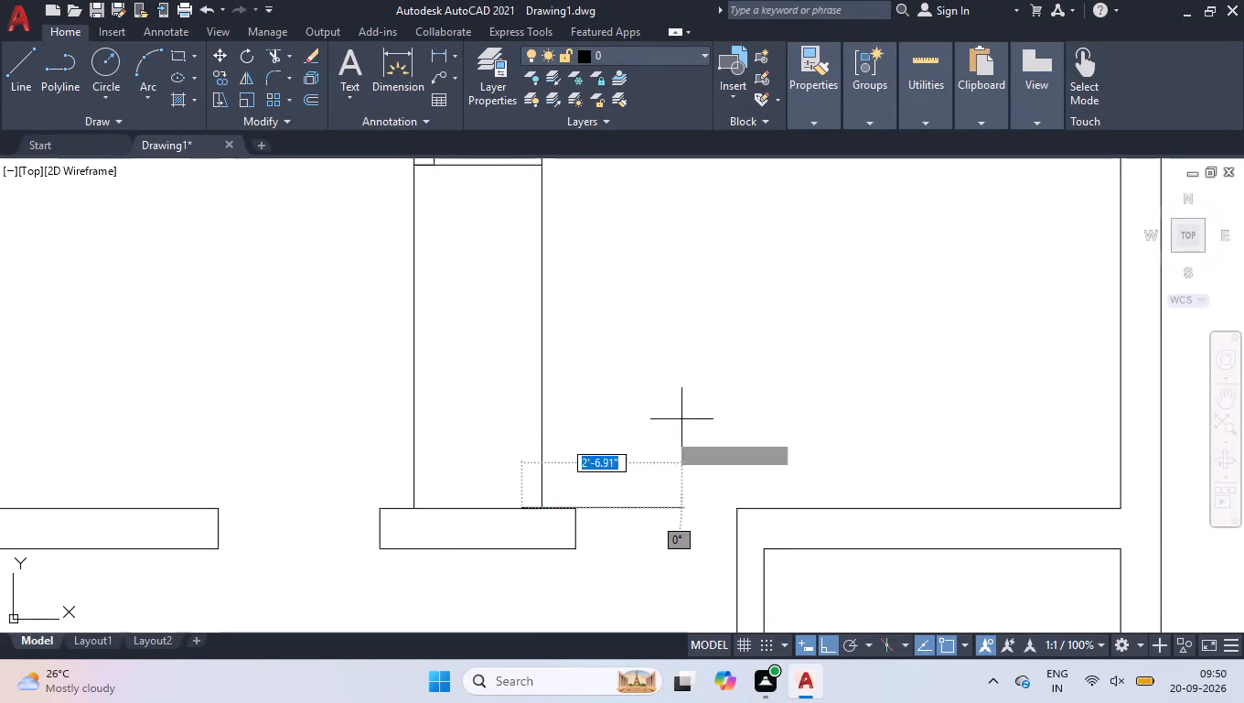
{"action": "left_click", "coordinate": [521, 168]}
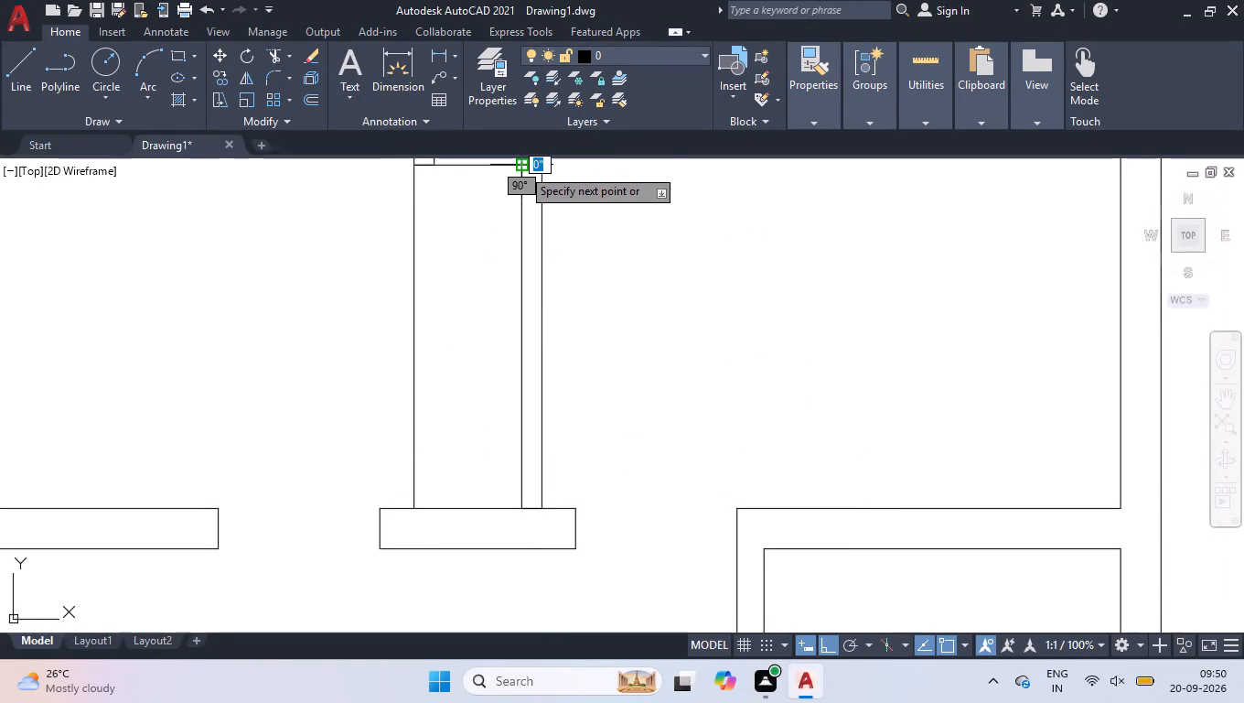
{"action": "key", "text": "space"}
Trim the wall line segments closing the lower end of the right 4.5" partition and the upper end of the left one.
{"action": "scroll", "coordinate": [624, 385], "scroll_direction": "down", "scroll_amount": 1}
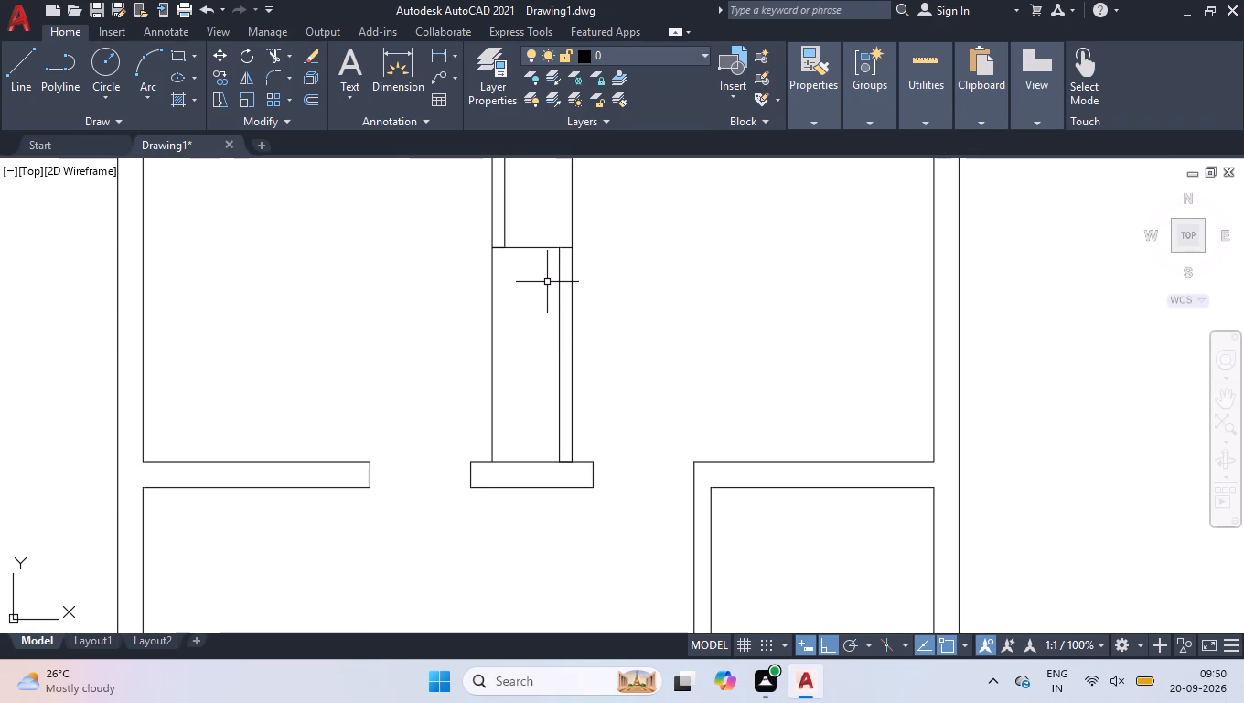
{"action": "type", "text": "tr"}
{"action": "key", "text": "space"}
{"action": "scroll", "coordinate": [604, 490], "scroll_direction": "up", "scroll_amount": 3}
{"action": "left_click", "coordinate": [503, 467]}
{"action": "left_click", "coordinate": [511, 428]}
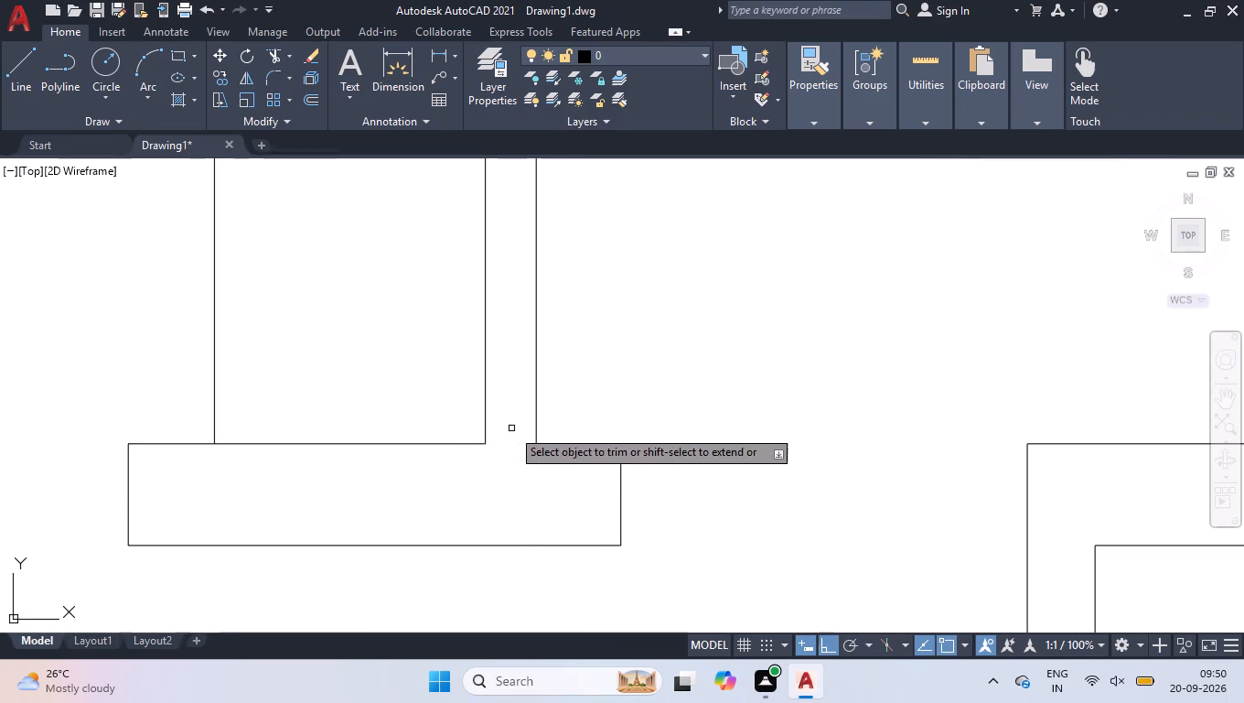
{"action": "scroll", "coordinate": [541, 470], "scroll_direction": "down", "scroll_amount": 5}
{"action": "scroll", "coordinate": [562, 281], "scroll_direction": "up", "scroll_amount": 2}
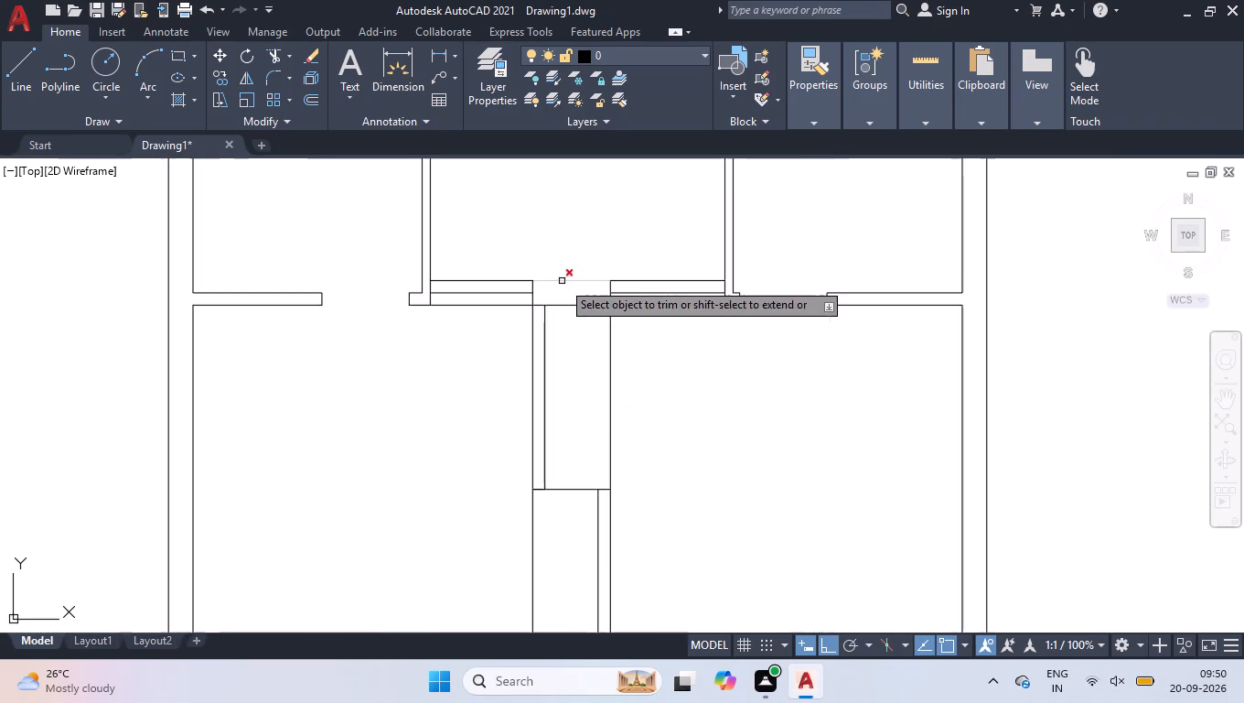
{"action": "scroll", "coordinate": [559, 280], "scroll_direction": "up", "scroll_amount": 2}
{"action": "left_click", "coordinate": [497, 354]}
{"action": "left_click", "coordinate": [520, 318]}
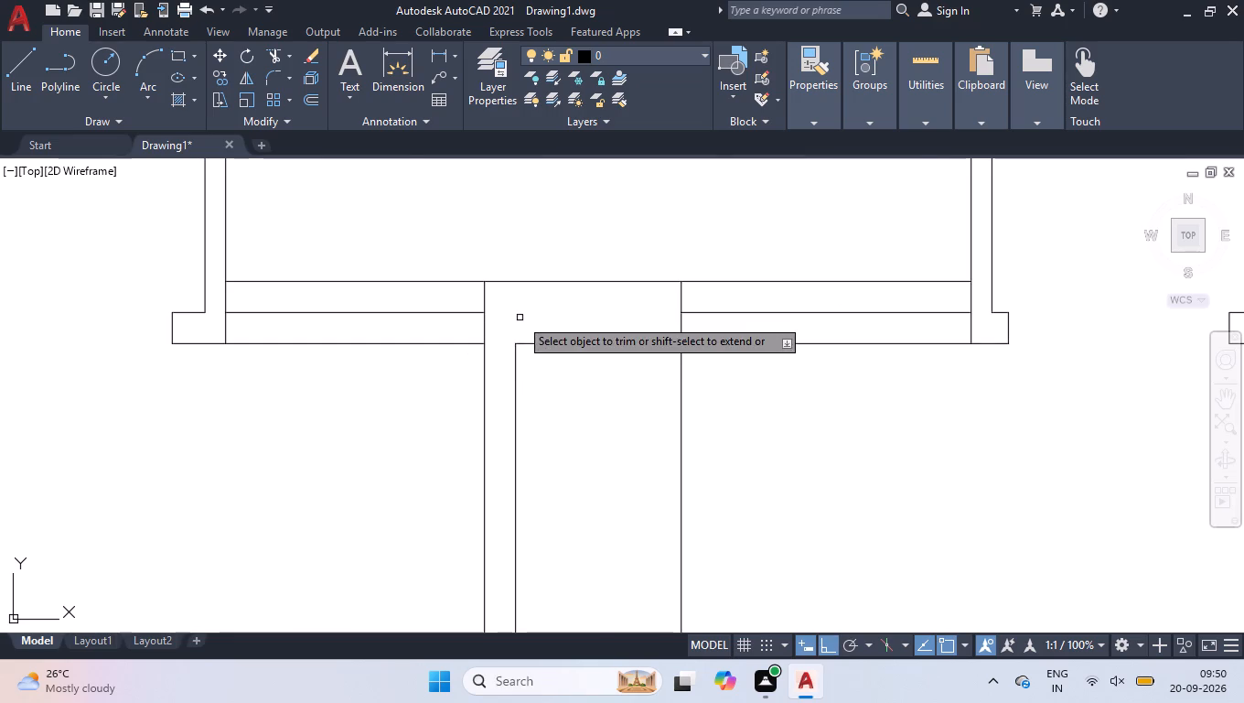
{"action": "scroll", "coordinate": [520, 317], "scroll_direction": "down", "scroll_amount": 2}
{"action": "scroll", "coordinate": [479, 427], "scroll_direction": "down", "scroll_amount": 2}
{"action": "key", "text": "space"}
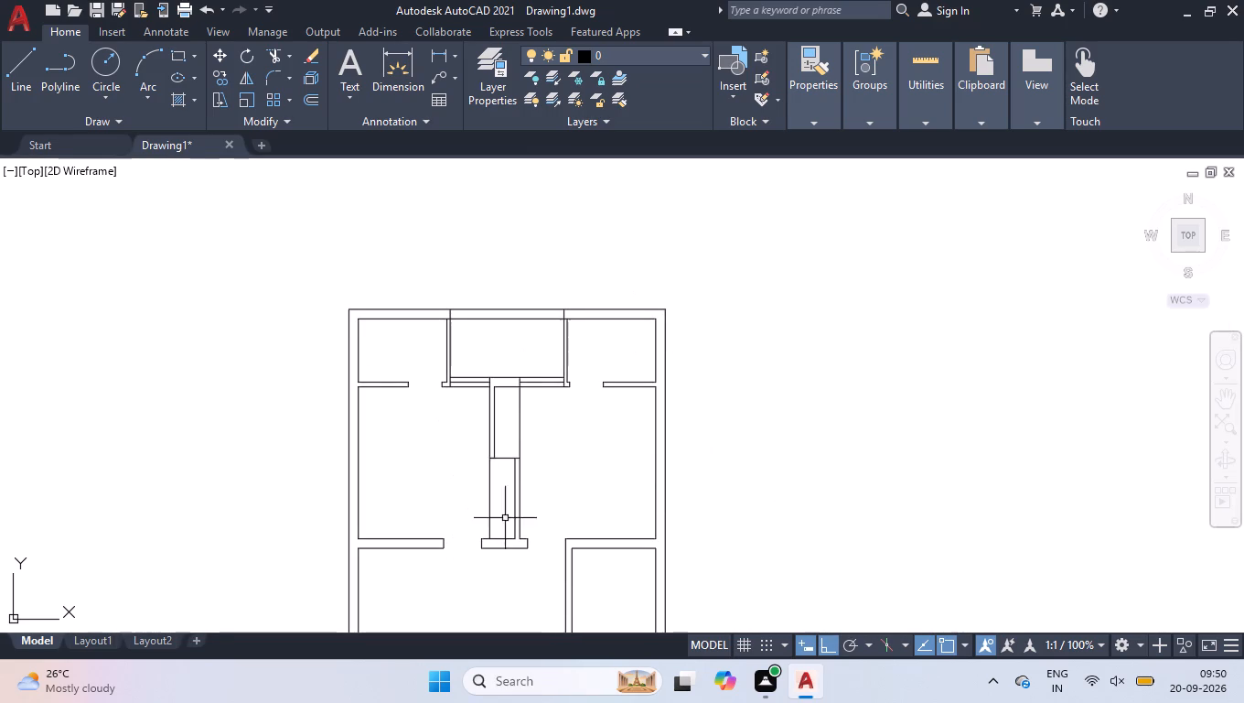
Draw a diagonal line across the upper compartment from its lower-left inner corner to its upper-right corner.
{"action": "scroll", "coordinate": [499, 429], "scroll_direction": "up", "scroll_amount": 3}
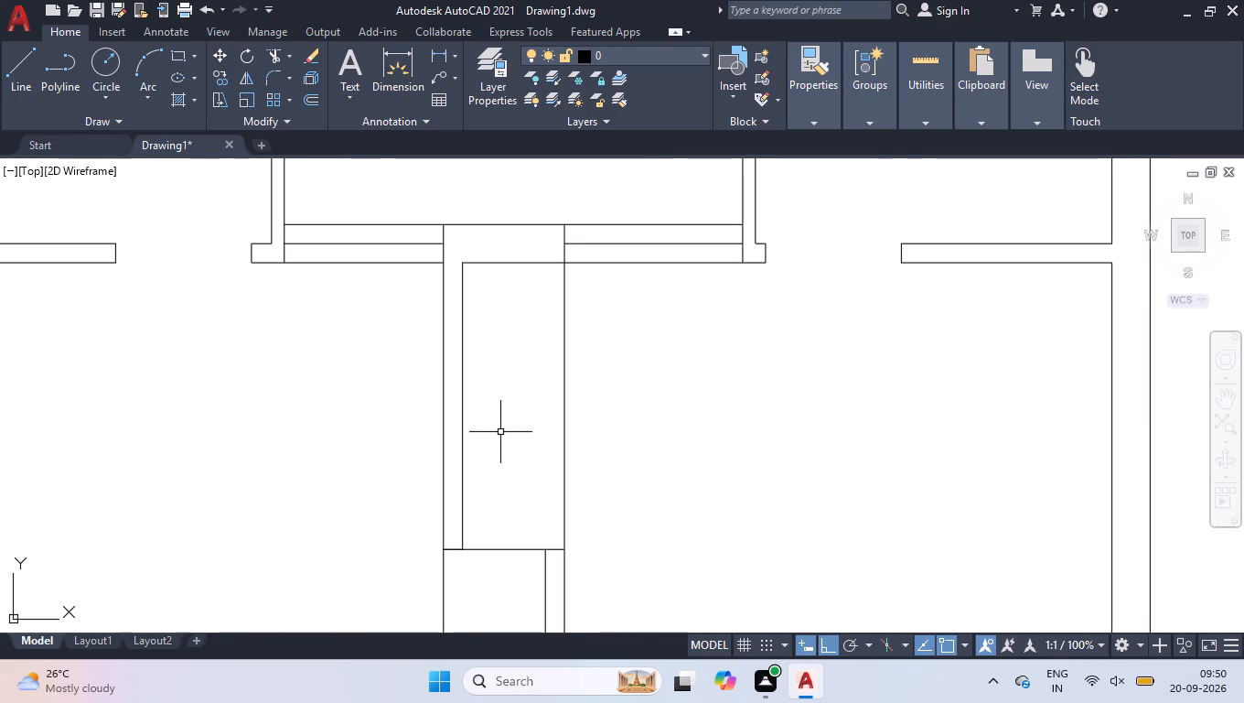
{"action": "key", "text": "l"}
{"action": "key", "text": "Return"}
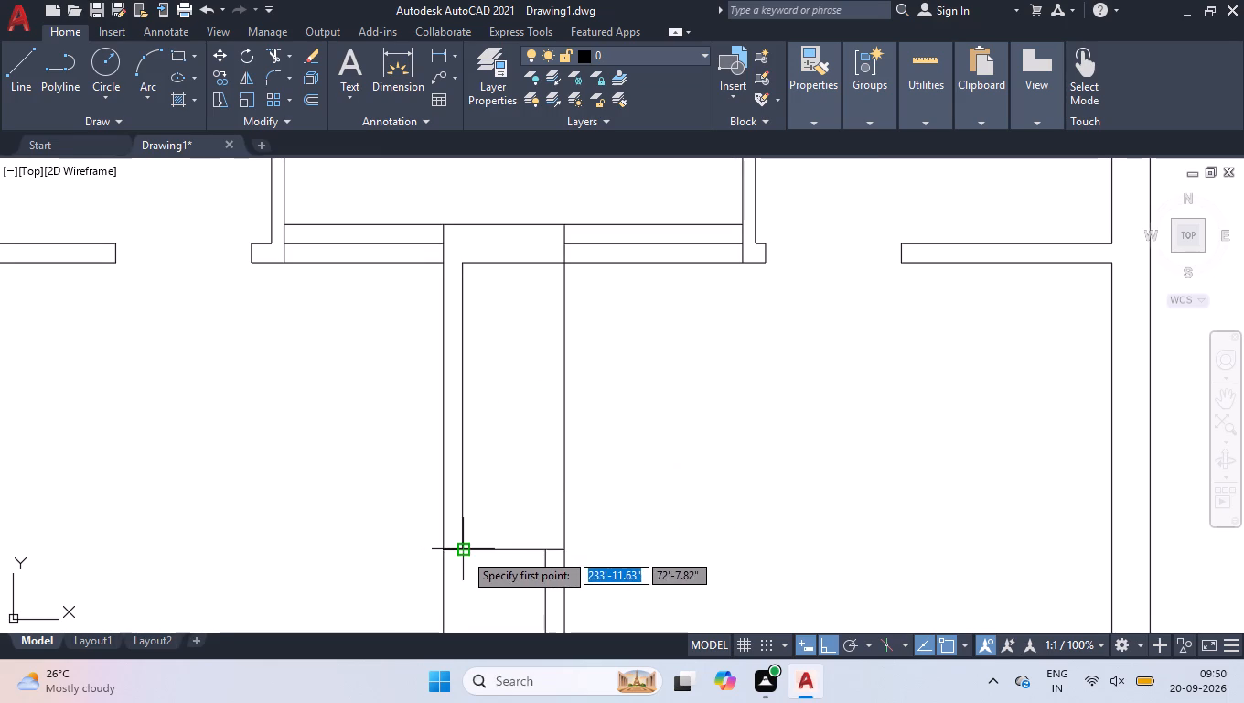
{"action": "left_click_drag", "start_coordinate": [464, 551], "coordinate": [463, 539]}
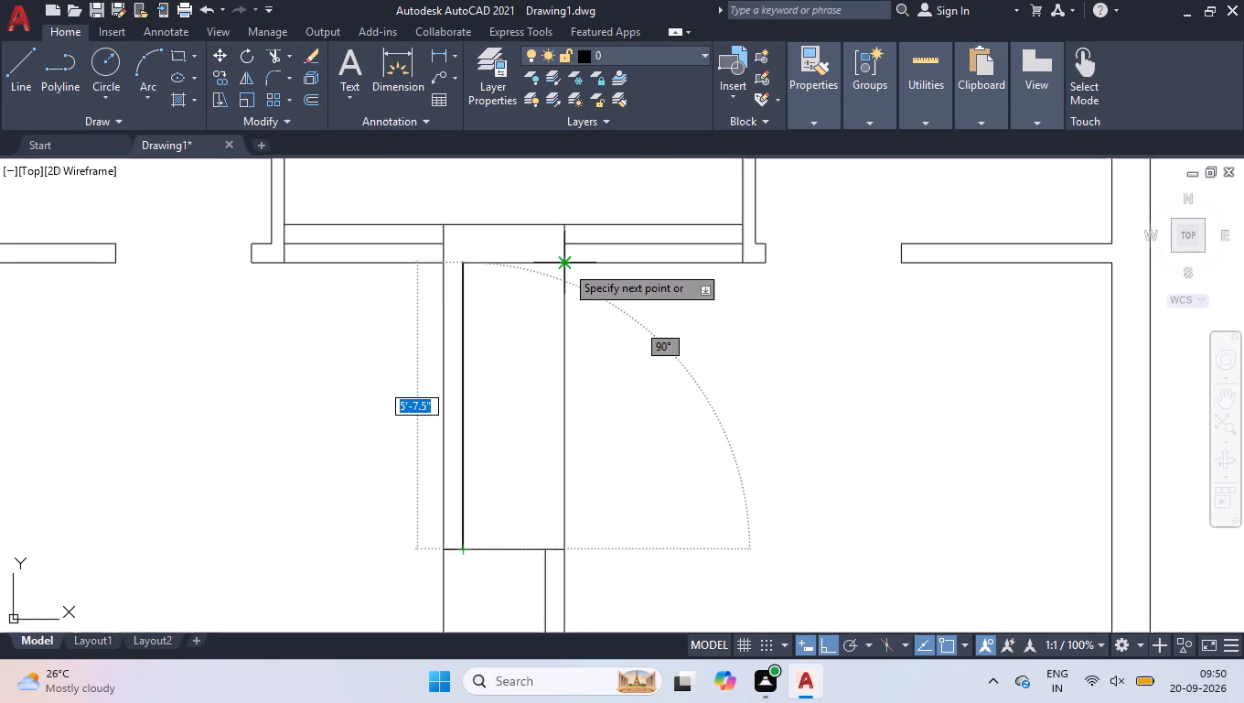
{"action": "left_click", "coordinate": [565, 265]}
{"action": "key", "text": "space"}
Draw a diagonal line across the lower compartment from its upper-right inner corner to its lower-left corner.
{"action": "scroll", "coordinate": [534, 244], "scroll_direction": "down", "scroll_amount": 2}
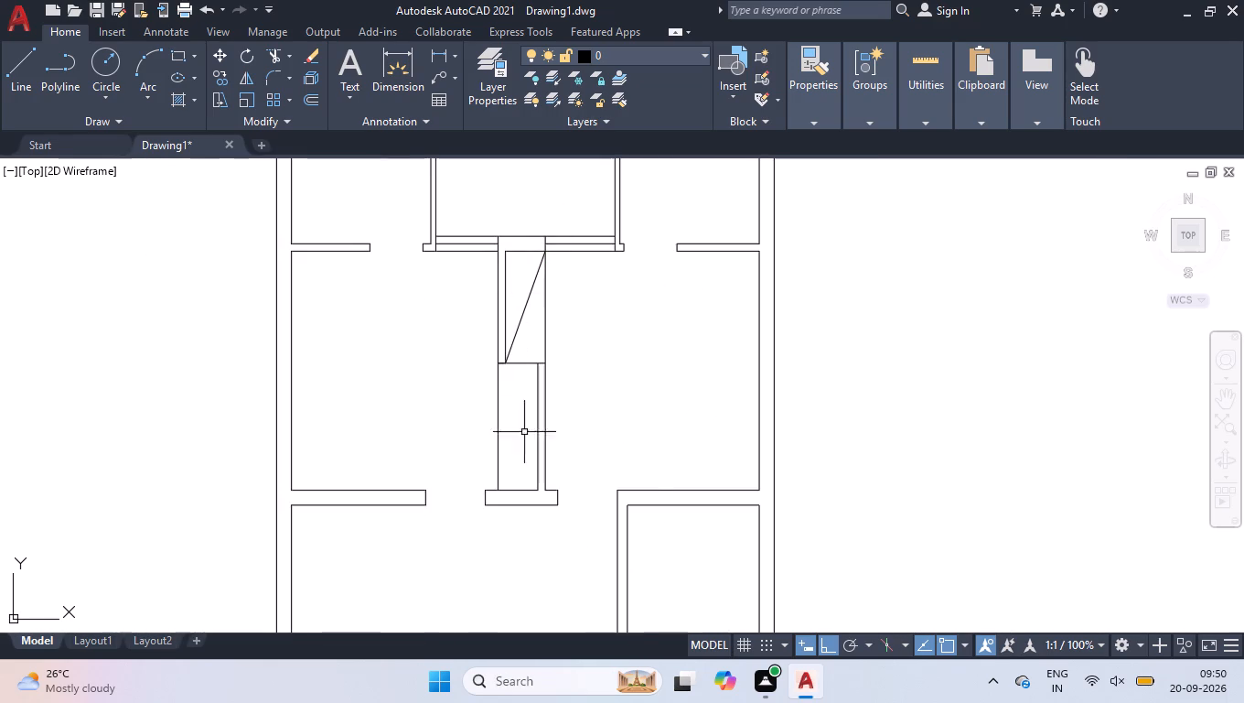
{"action": "scroll", "coordinate": [533, 507], "scroll_direction": "up", "scroll_amount": 2}
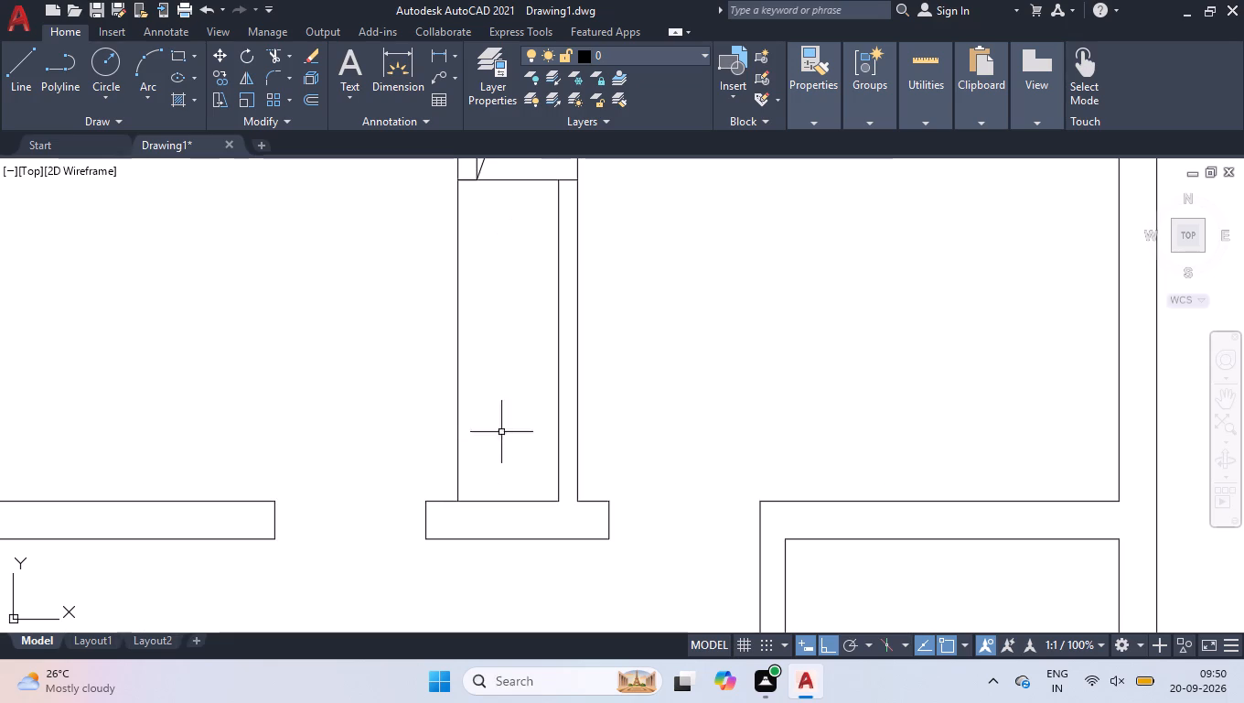
{"action": "key", "text": "space"}
{"action": "left_click", "coordinate": [558, 182]}
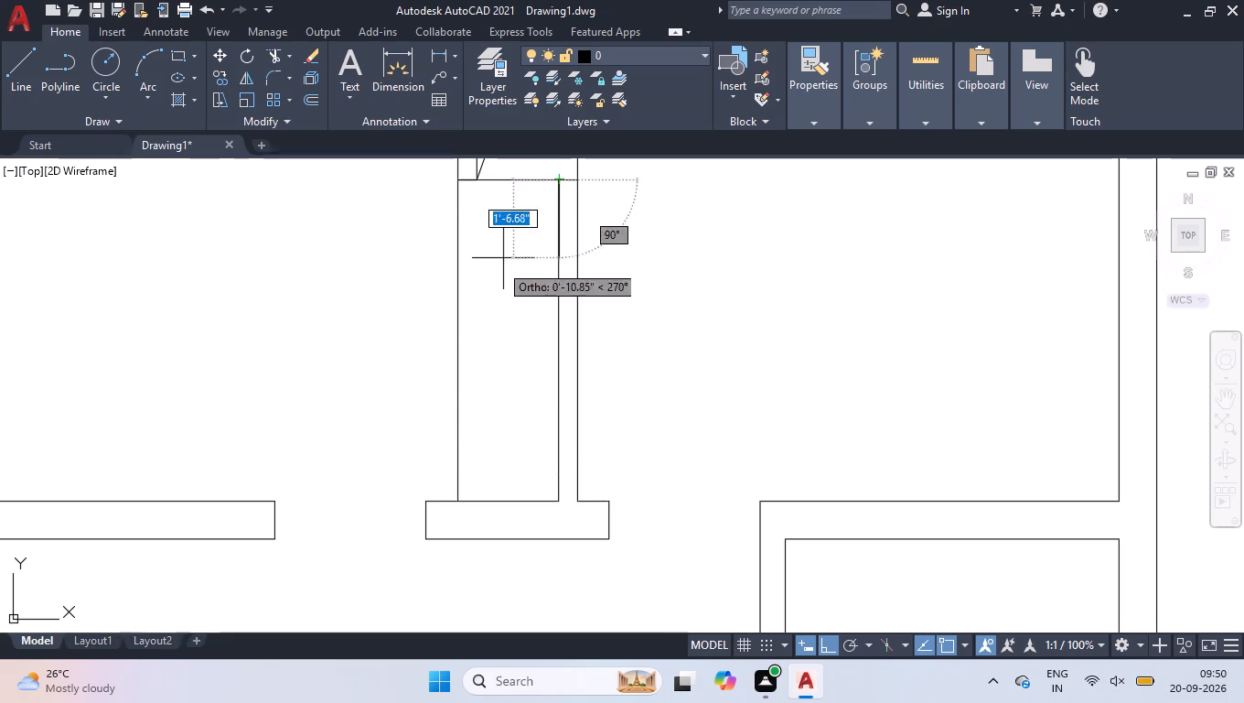
{"action": "left_click", "coordinate": [460, 498]}
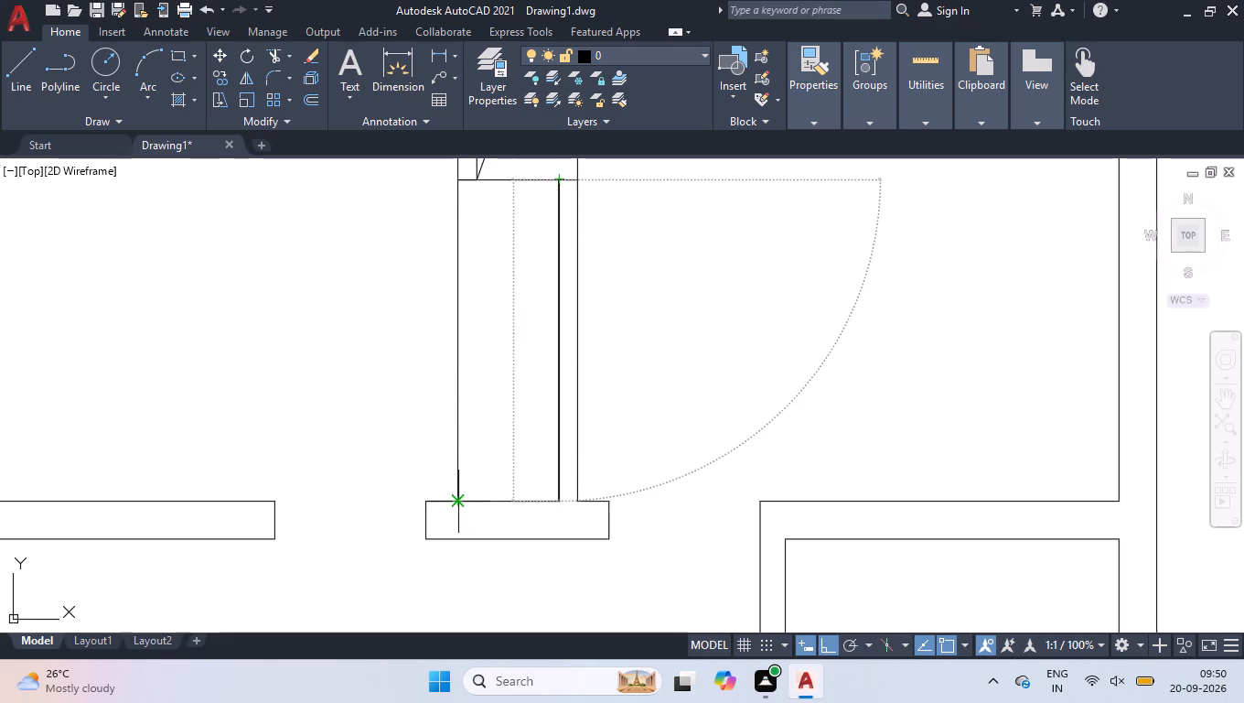
{"action": "key", "text": "space"}
Hatch the triangle left of the upper compartment's diagonal with the ANSI31 pattern at a 45 angle.
{"action": "scroll", "coordinate": [463, 505], "scroll_direction": "down", "scroll_amount": 2}
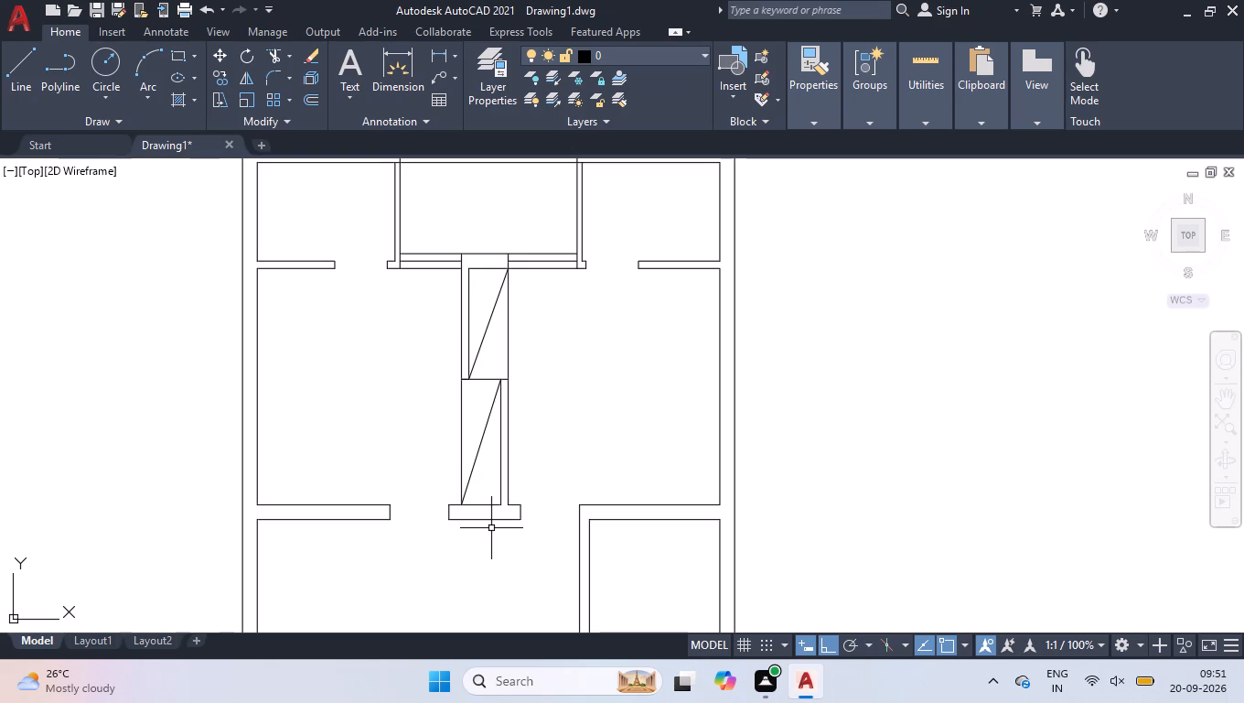
{"action": "scroll", "coordinate": [473, 299], "scroll_direction": "up", "scroll_amount": 1}
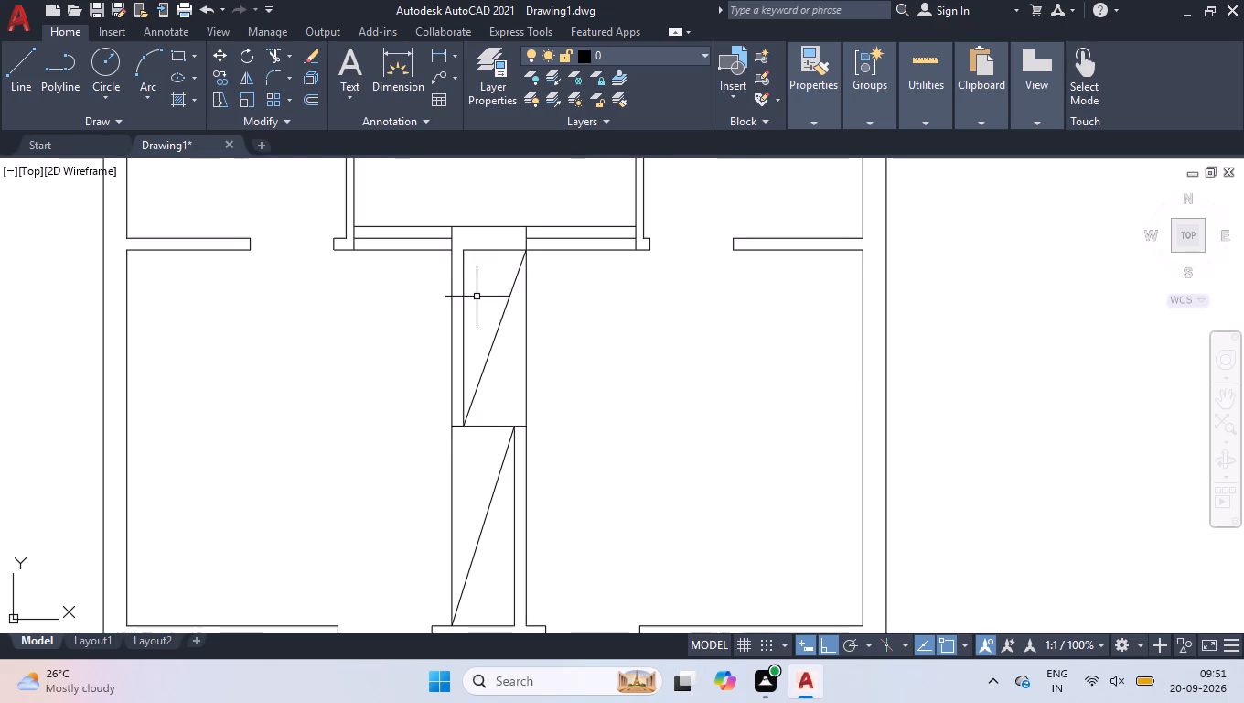
{"action": "scroll", "coordinate": [478, 277], "scroll_direction": "up", "scroll_amount": 2}
{"action": "scroll", "coordinate": [473, 283], "scroll_direction": "down", "scroll_amount": 1}
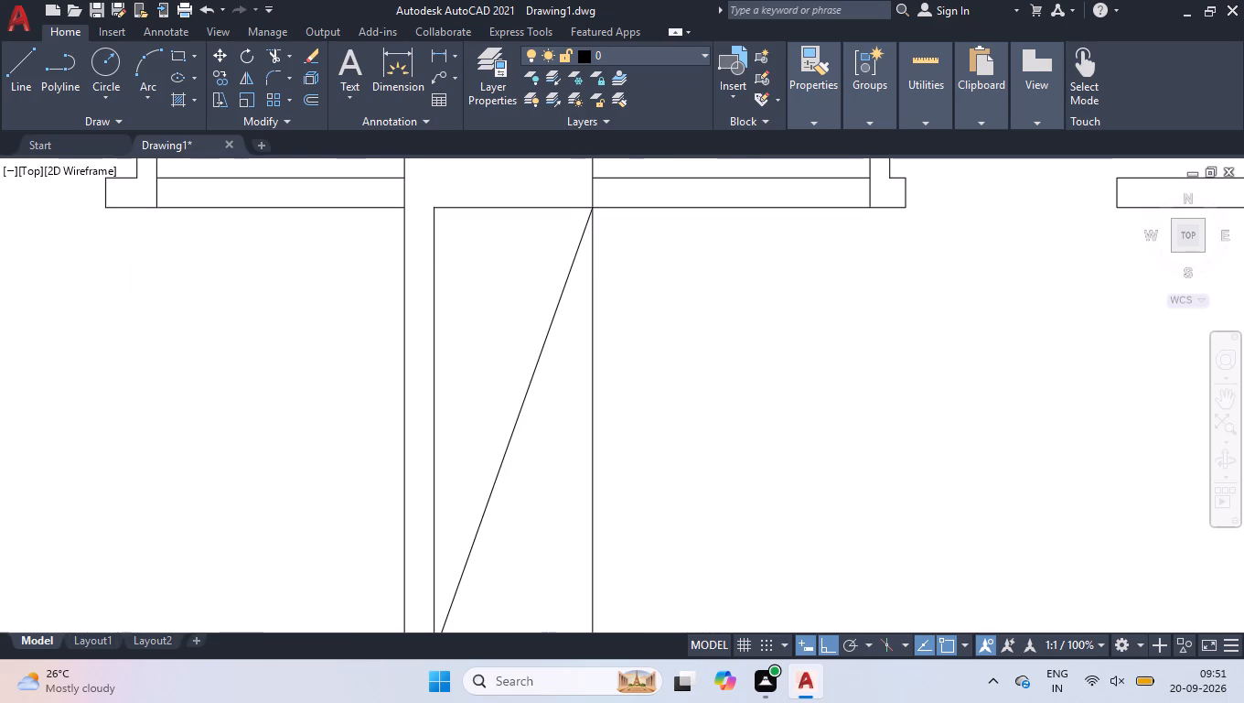
{"action": "left_click", "coordinate": [177, 100]}
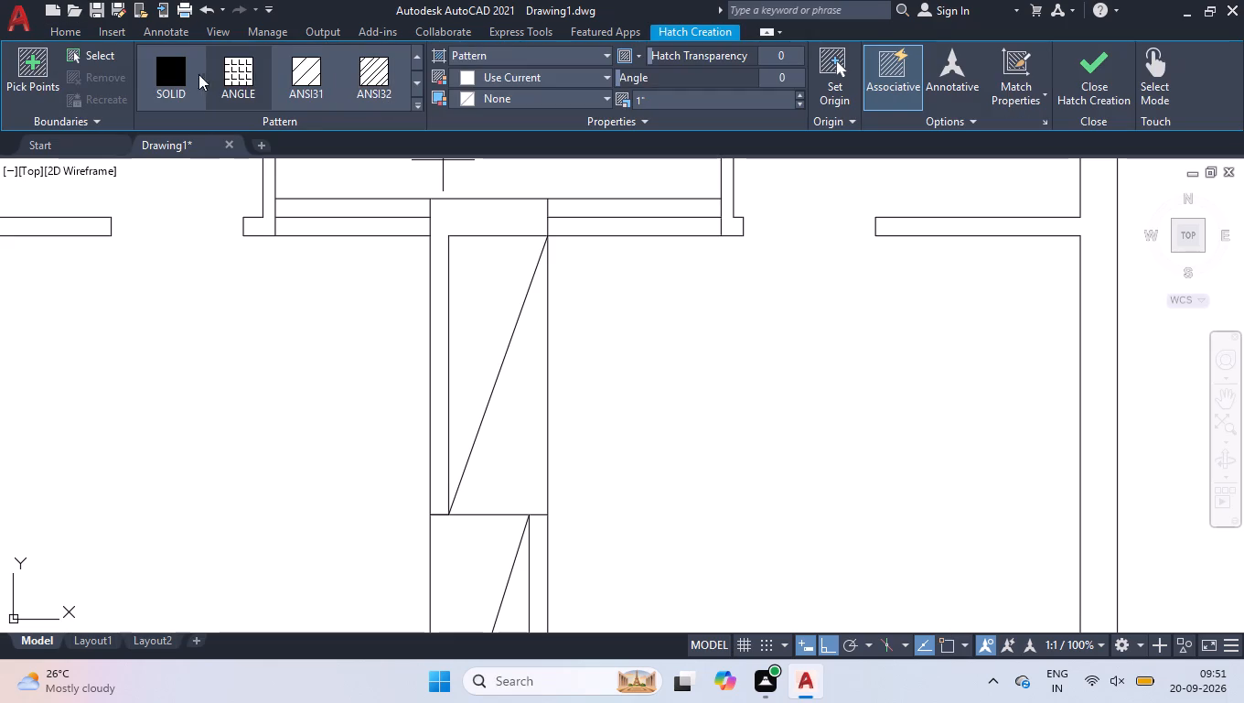
{"action": "left_click", "coordinate": [175, 85]}
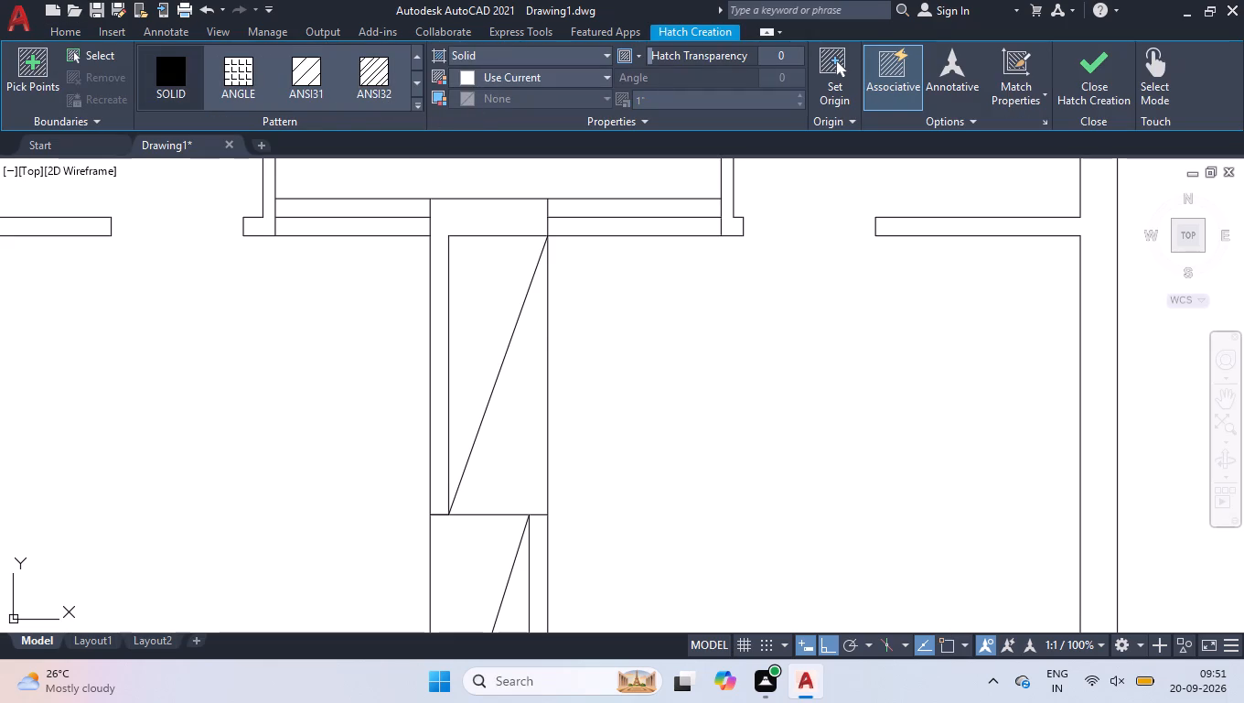
{"action": "left_click", "coordinate": [318, 91]}
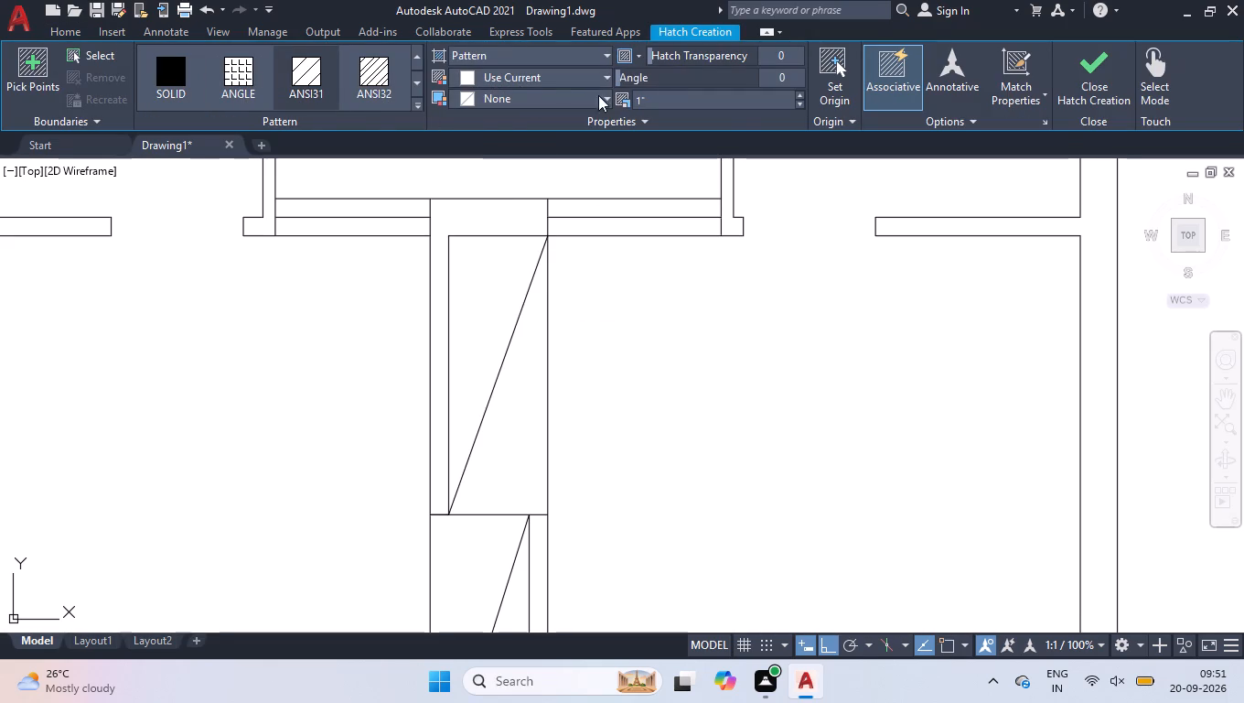
{"action": "left_click", "coordinate": [787, 80]}
{"action": "key", "text": "5"}
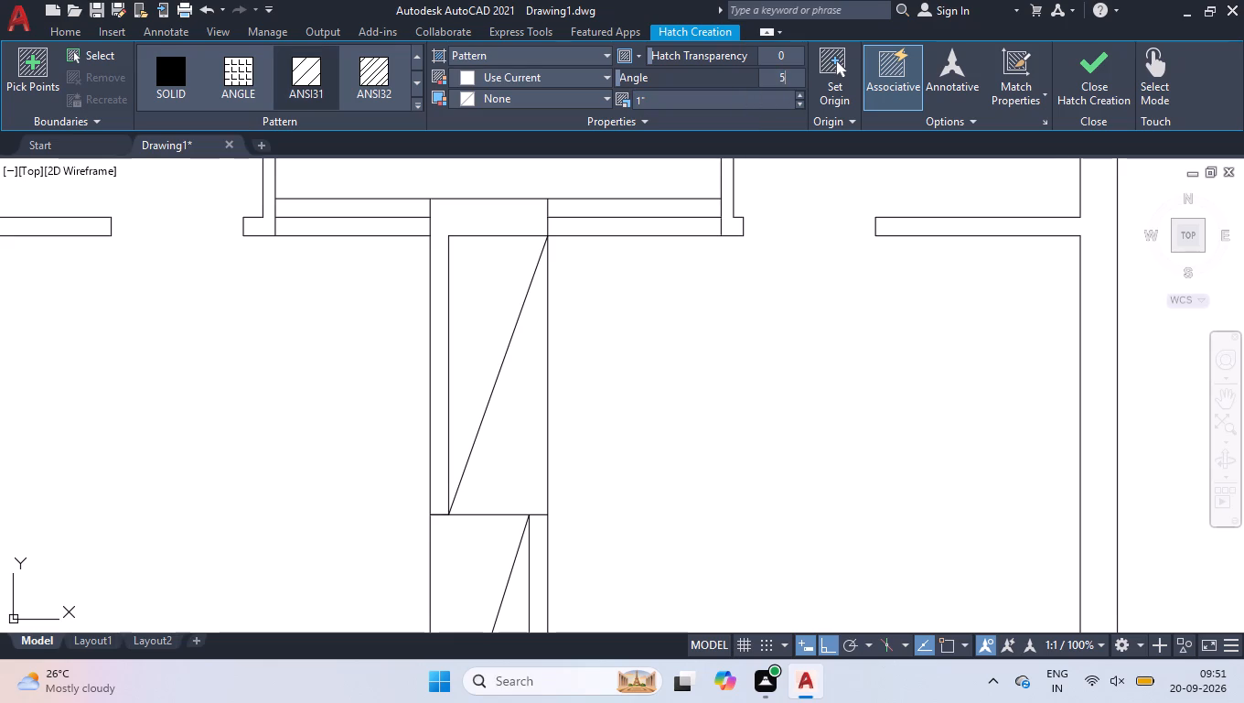
{"action": "key", "text": "Delete"}
{"action": "key", "text": "BackSpace"}
{"action": "type", "text": "45"}
{"action": "key", "text": "Return"}
{"action": "left_click", "coordinate": [467, 307]}
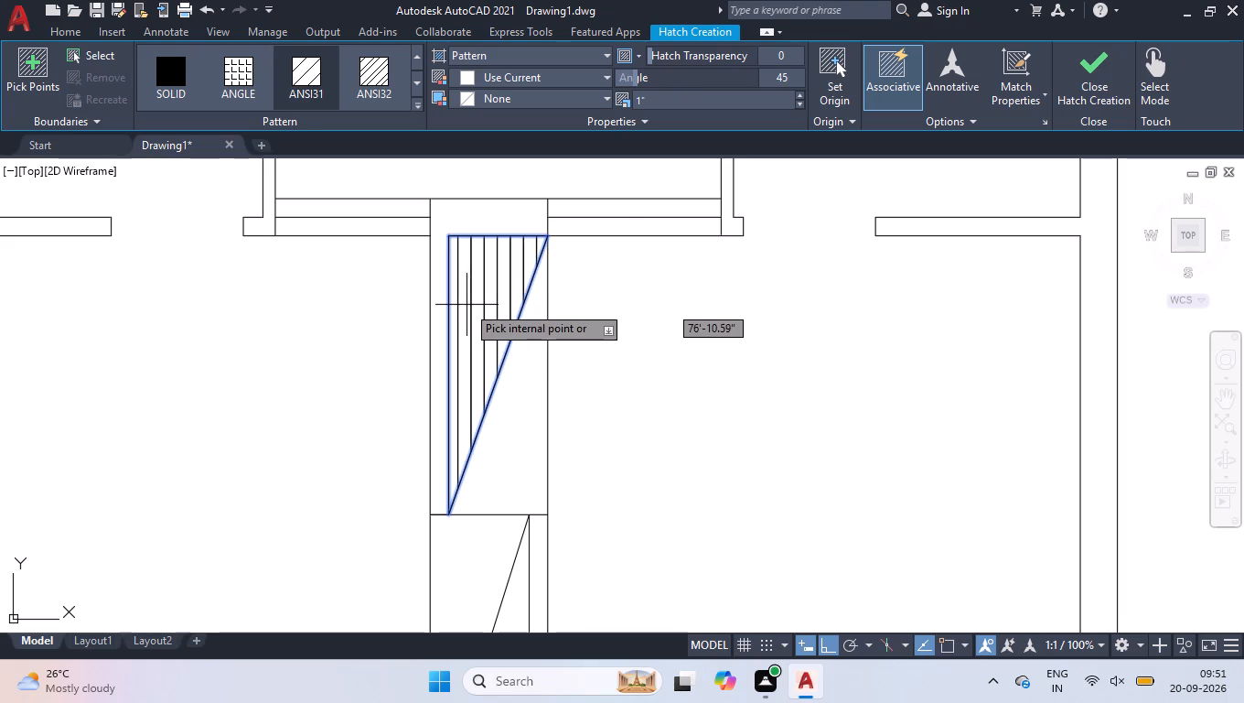
Set the hatch scale to 0.7 and add the triangle right of the lower compartment's diagonal to the hatch.
{"action": "left_click", "coordinate": [666, 103]}
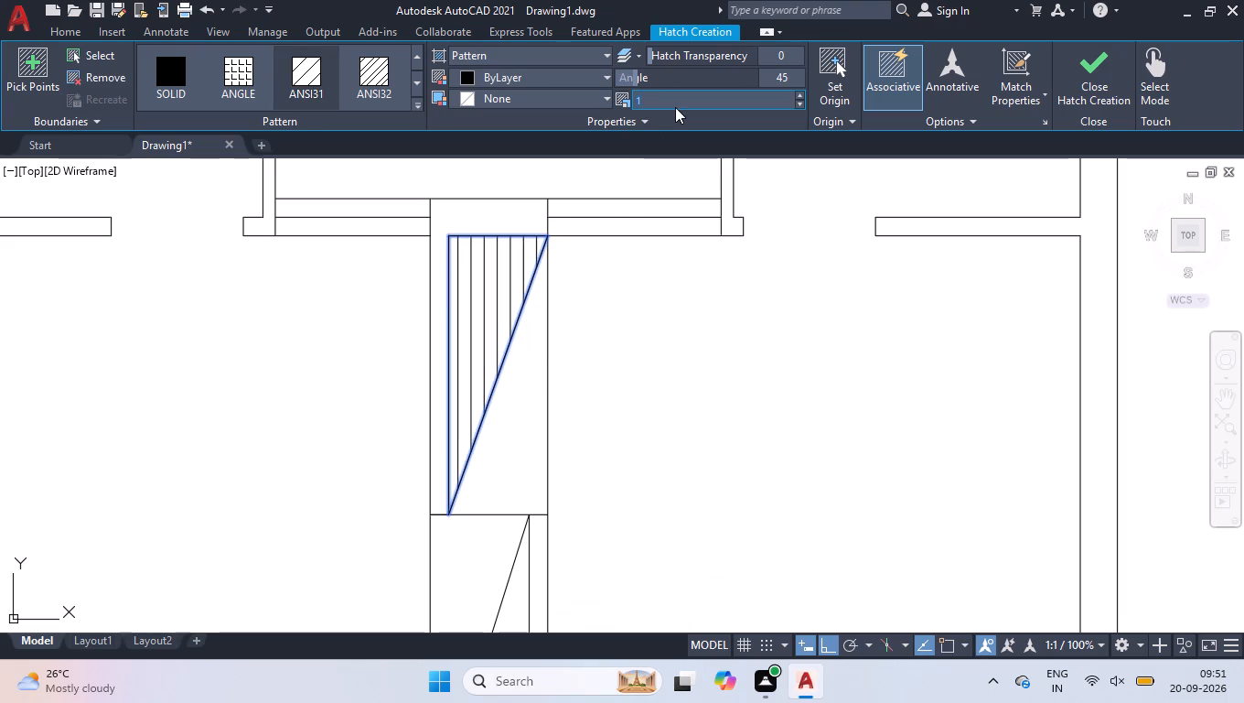
{"action": "type", "text": "0."}
{"action": "key", "text": "7"}
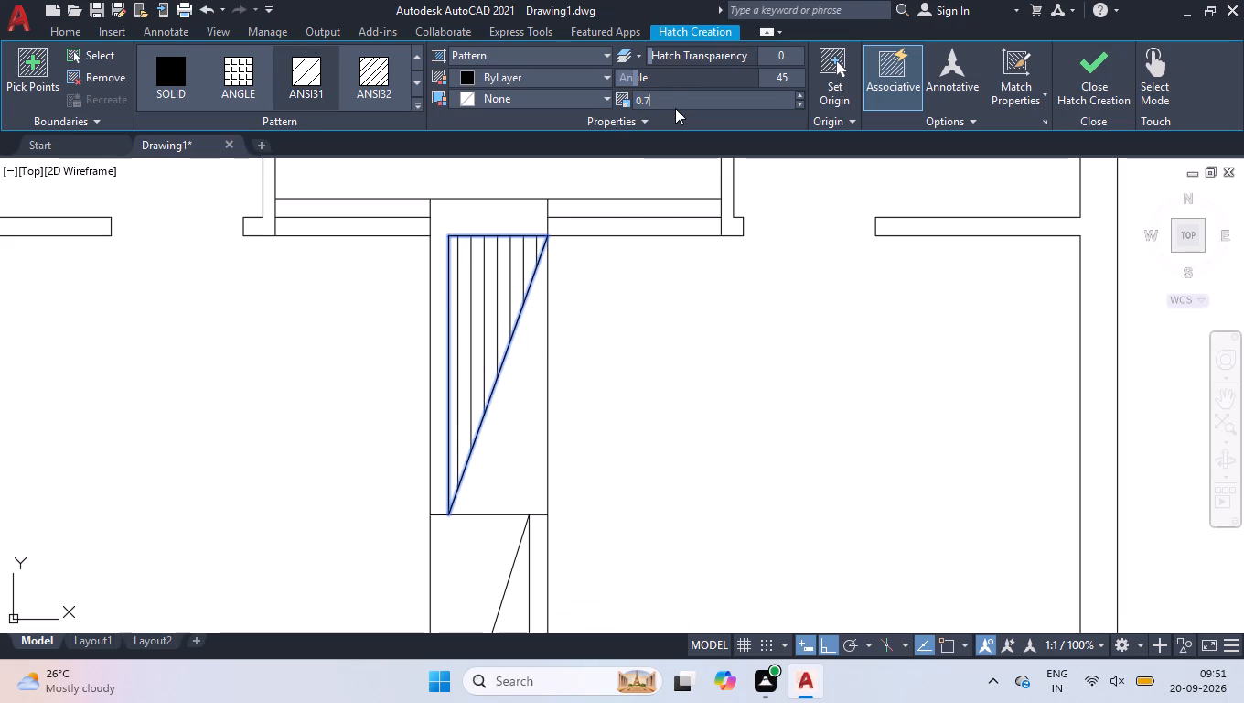
{"action": "key", "text": "Return"}
{"action": "scroll", "coordinate": [608, 193], "scroll_direction": "down", "scroll_amount": 1}
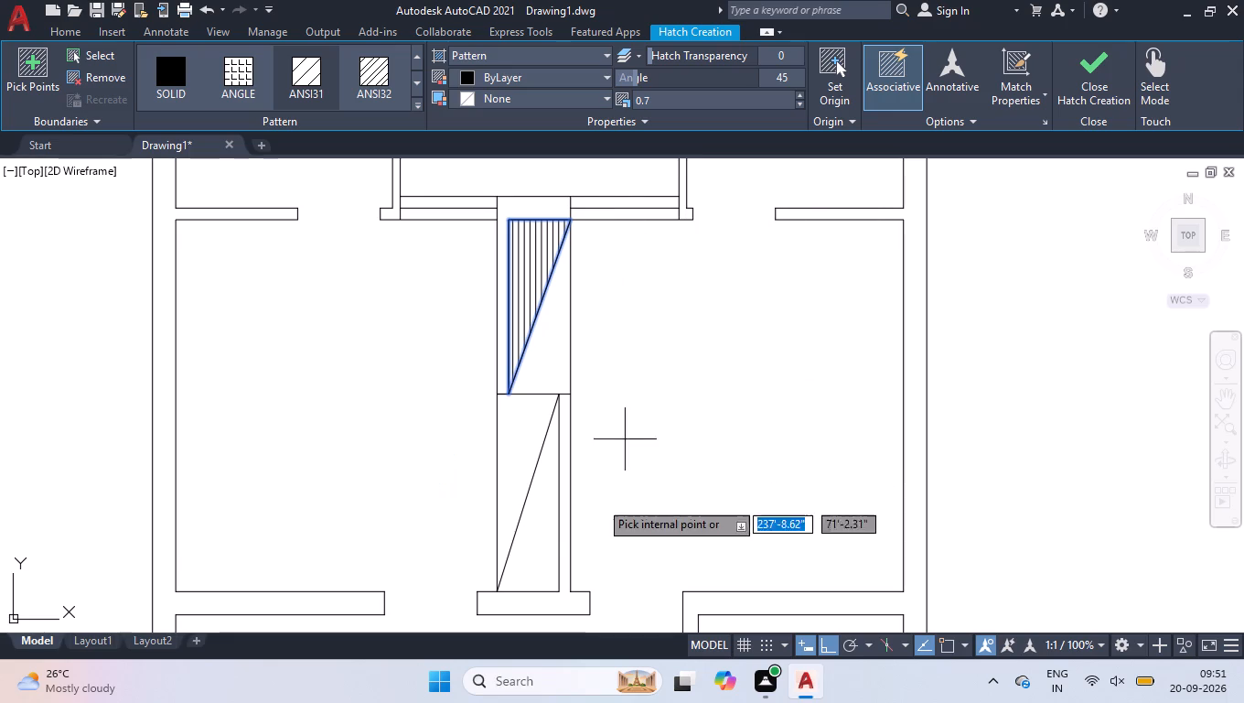
{"action": "left_click", "coordinate": [532, 569]}
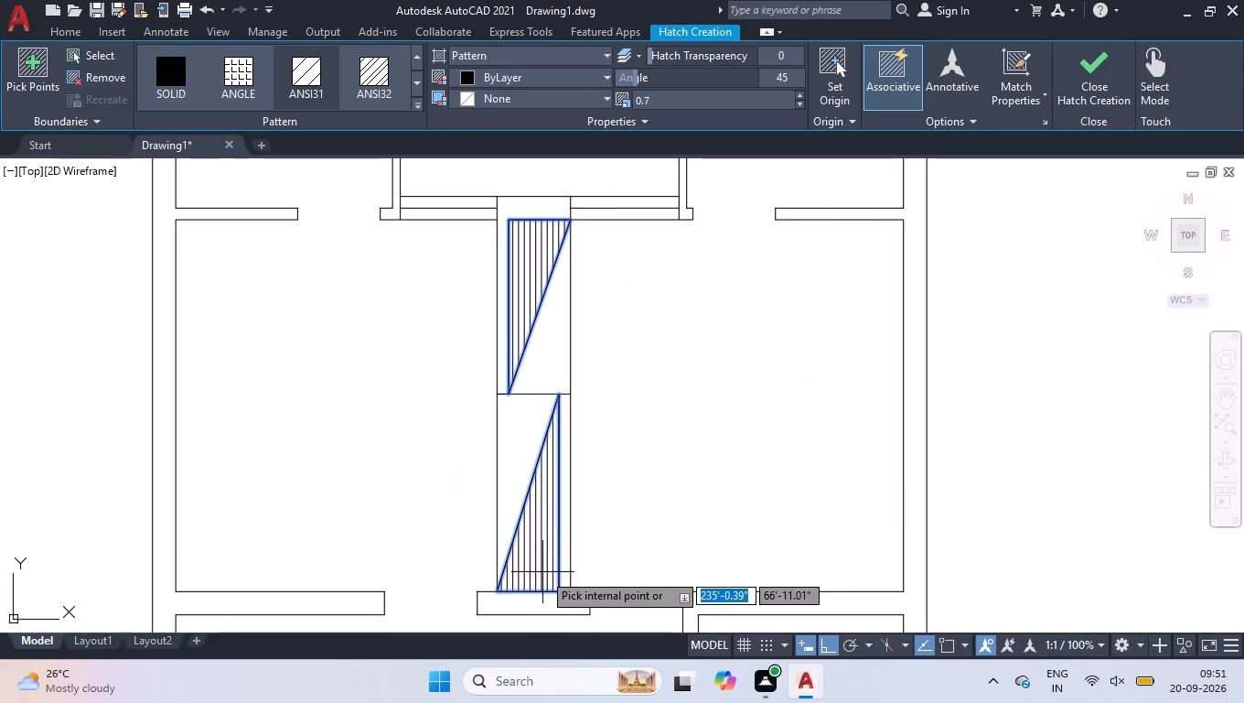
{"action": "key", "text": "Return"}
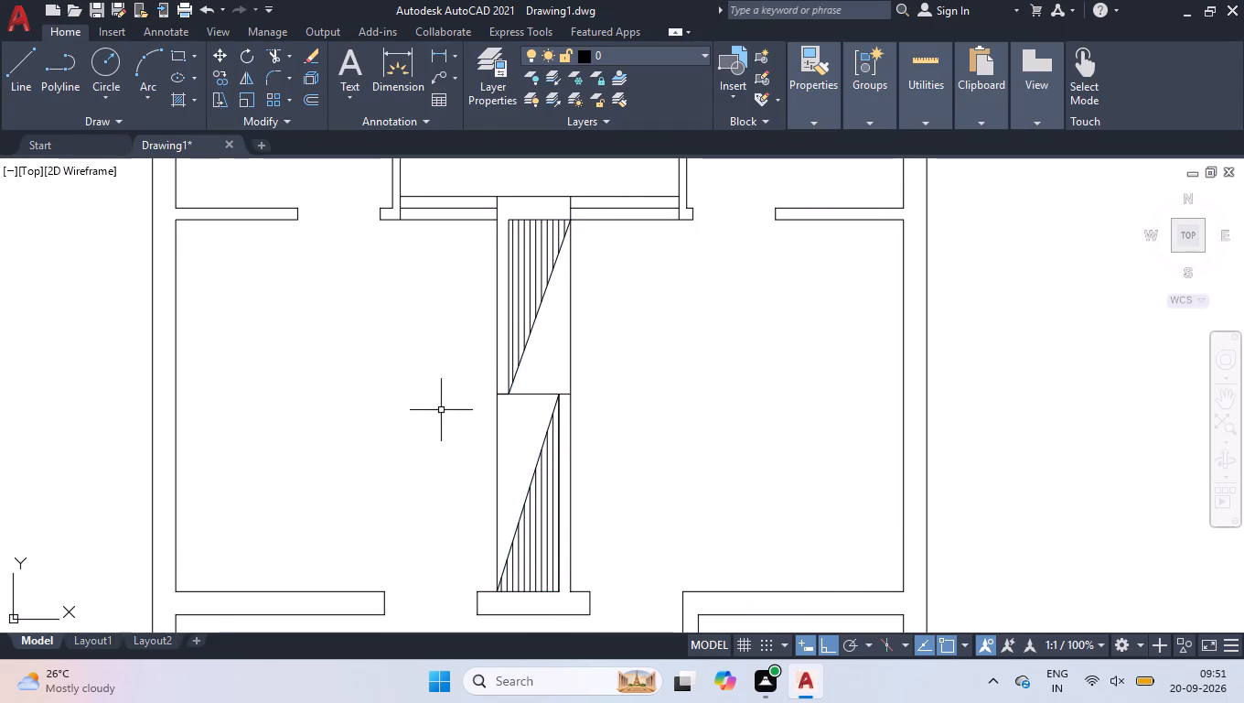
Break the upper line of the wall above the compartments at the corridor's left and right side lines.
{"action": "scroll", "coordinate": [443, 410], "scroll_direction": "down", "scroll_amount": 2}
{"action": "scroll", "coordinate": [412, 243], "scroll_direction": "down", "scroll_amount": 1}
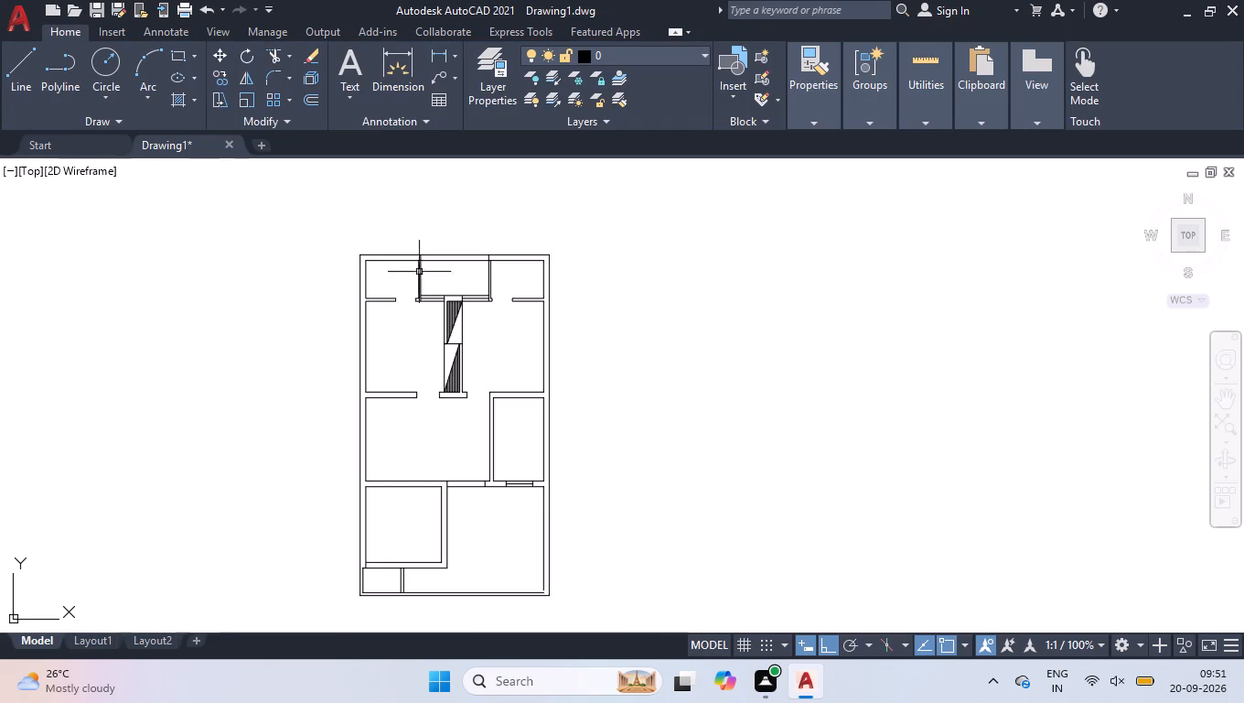
{"action": "scroll", "coordinate": [413, 327], "scroll_direction": "up", "scroll_amount": 1}
{"action": "scroll", "coordinate": [453, 252], "scroll_direction": "up", "scroll_amount": 3}
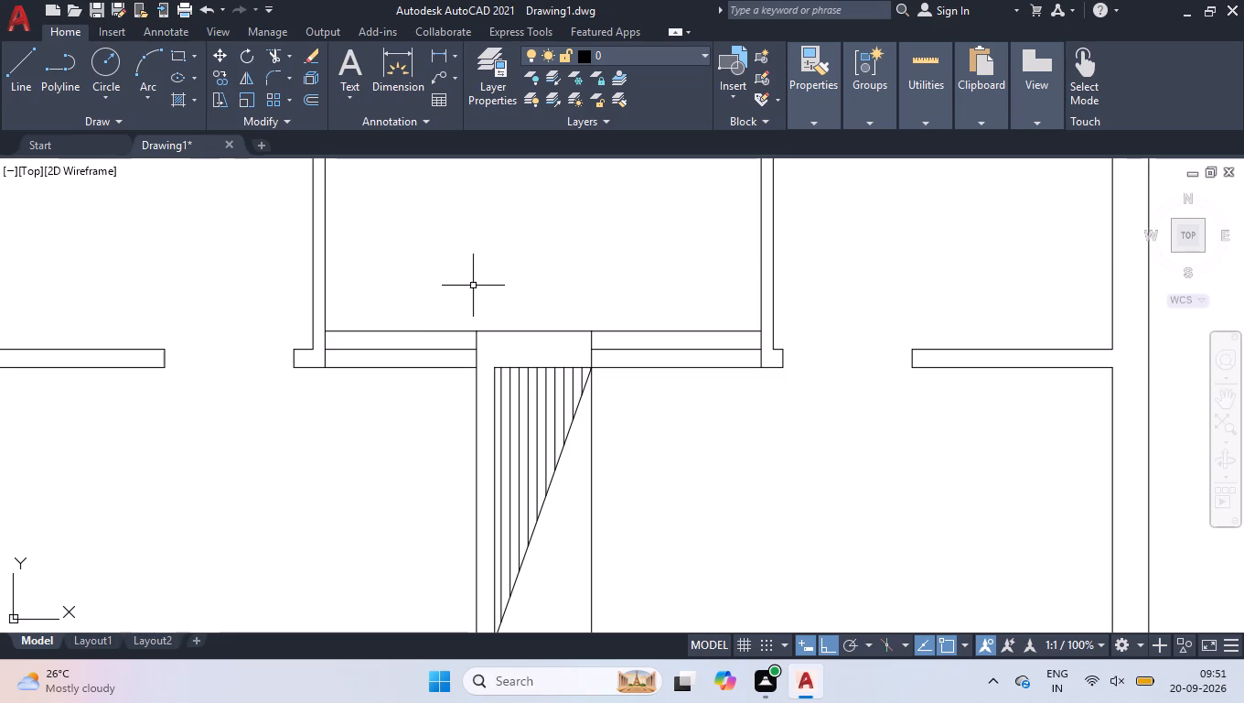
{"action": "left_click", "coordinate": [437, 333]}
{"action": "type", "text": "br"}
{"action": "key", "text": "Down"}
{"action": "key", "text": "Return"}
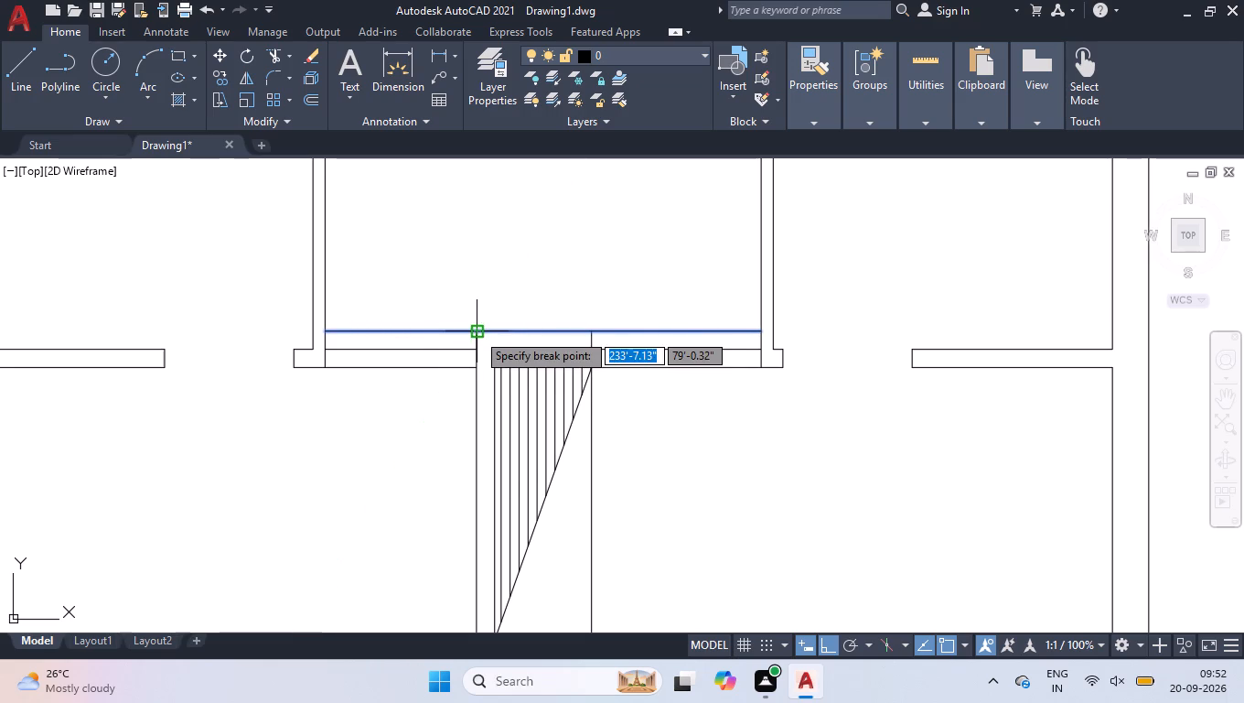
{"action": "left_click", "coordinate": [477, 332]}
{"action": "key", "text": "space"}
{"action": "left_click", "coordinate": [647, 329]}
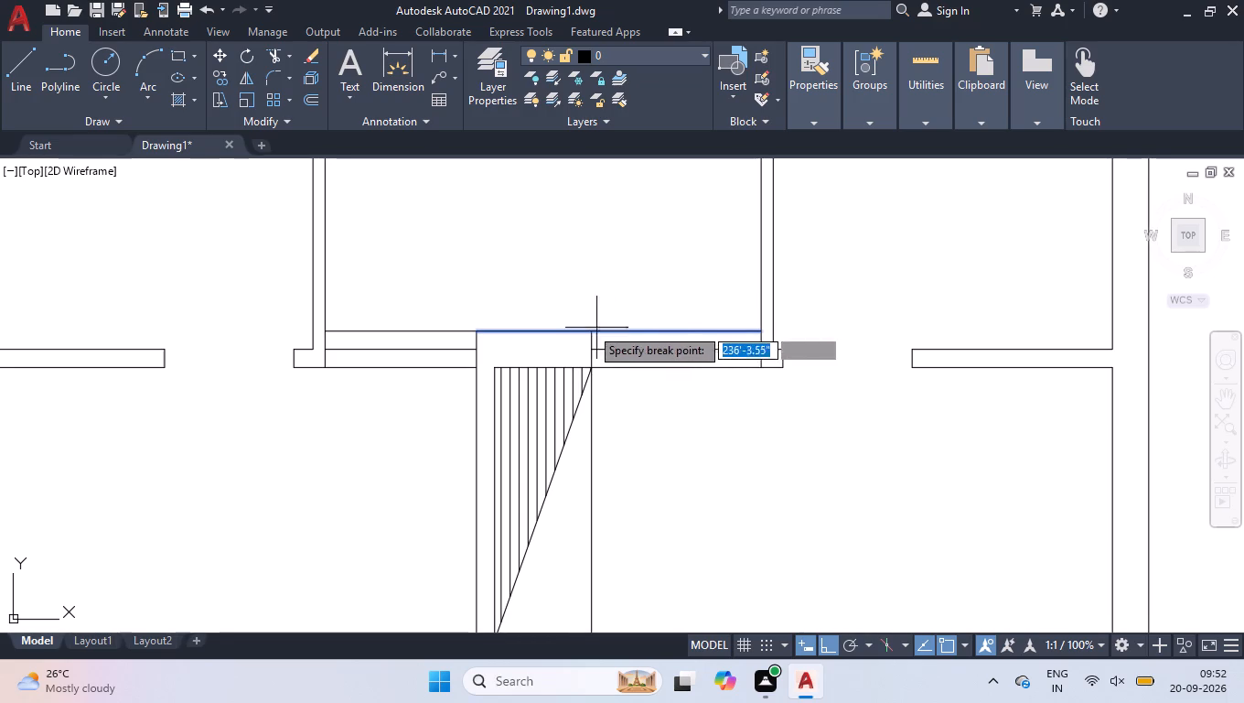
{"action": "left_click", "coordinate": [595, 333]}
Break that wall's lower line at the corridor's right side, at the top of the upper compartment's diagonal.
{"action": "key", "text": "space"}
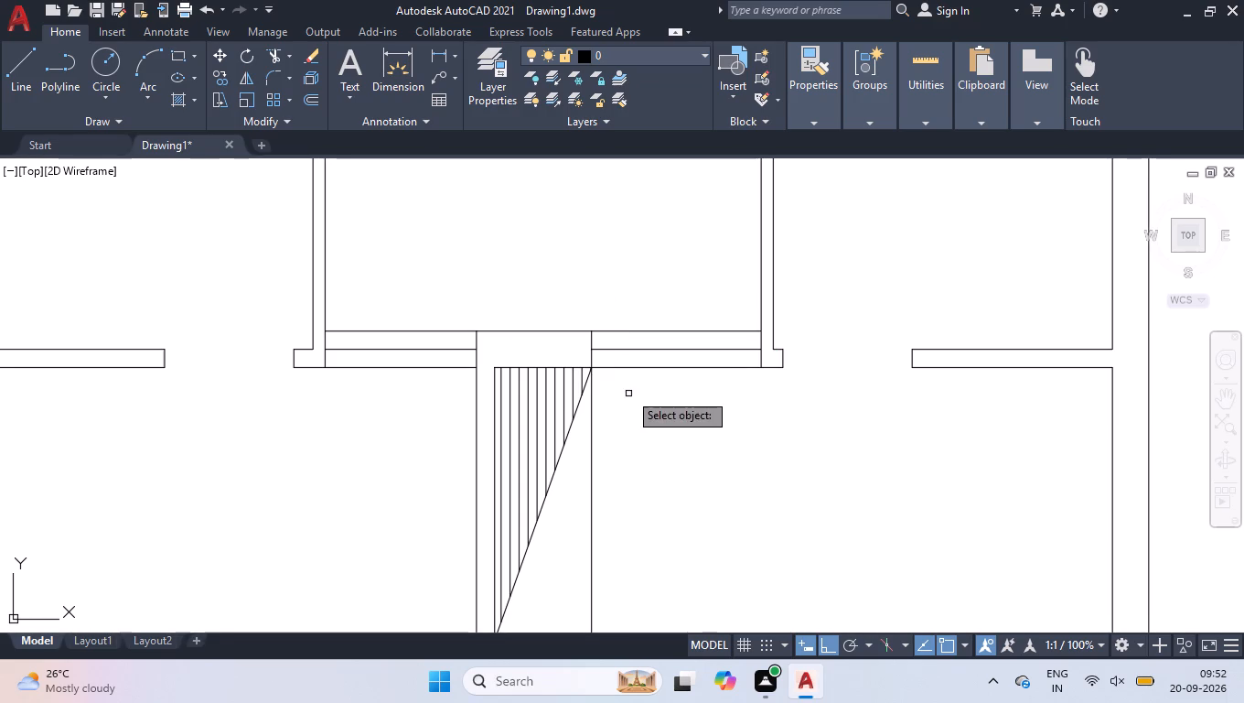
{"action": "left_click", "coordinate": [641, 369]}
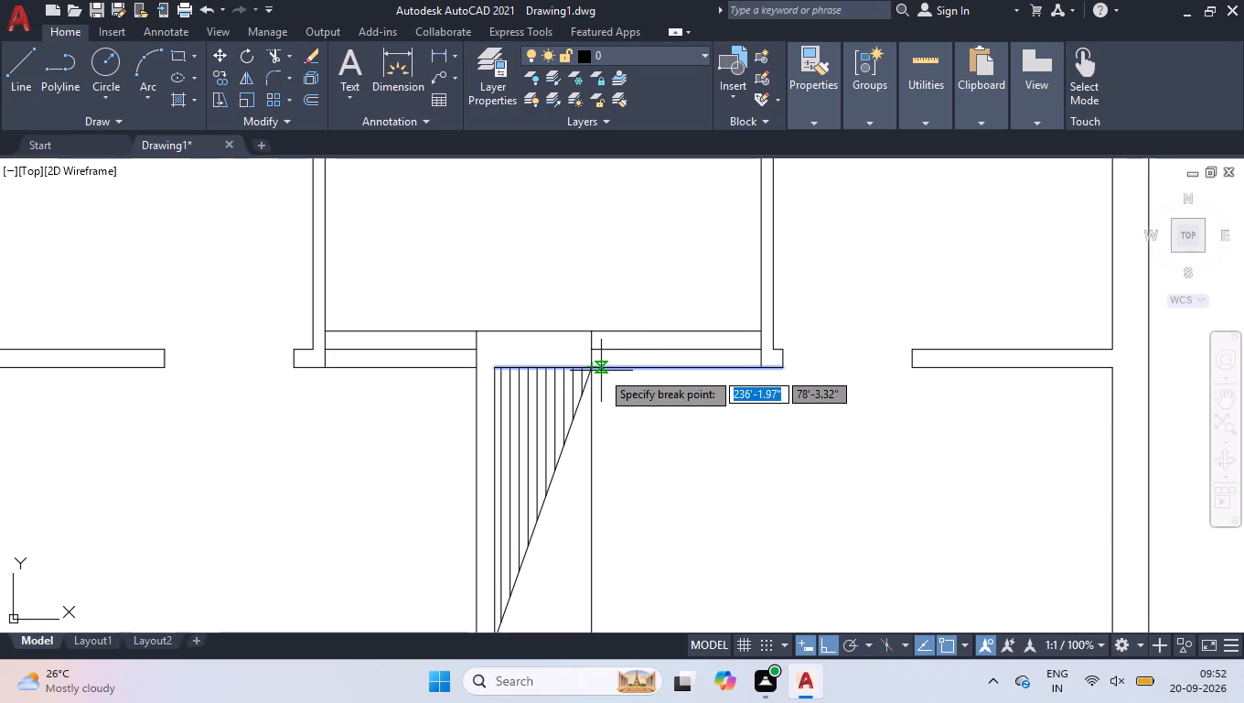
{"action": "left_click", "coordinate": [596, 368]}
{"action": "key", "text": "space"}
{"action": "key", "text": "space"}
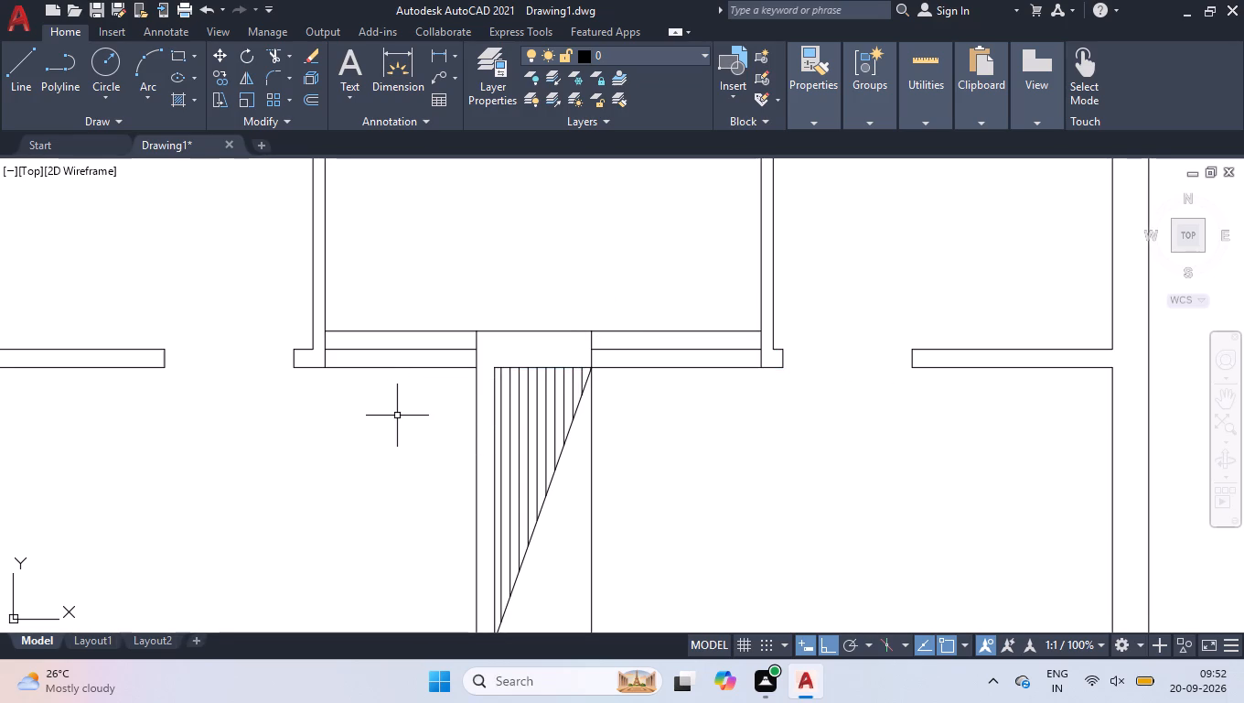
Select the outer lines of the wall section left of the corridor and shorten the lower one to the partition's inner face.
{"action": "left_click", "coordinate": [407, 328]}
{"action": "left_click", "coordinate": [406, 330]}
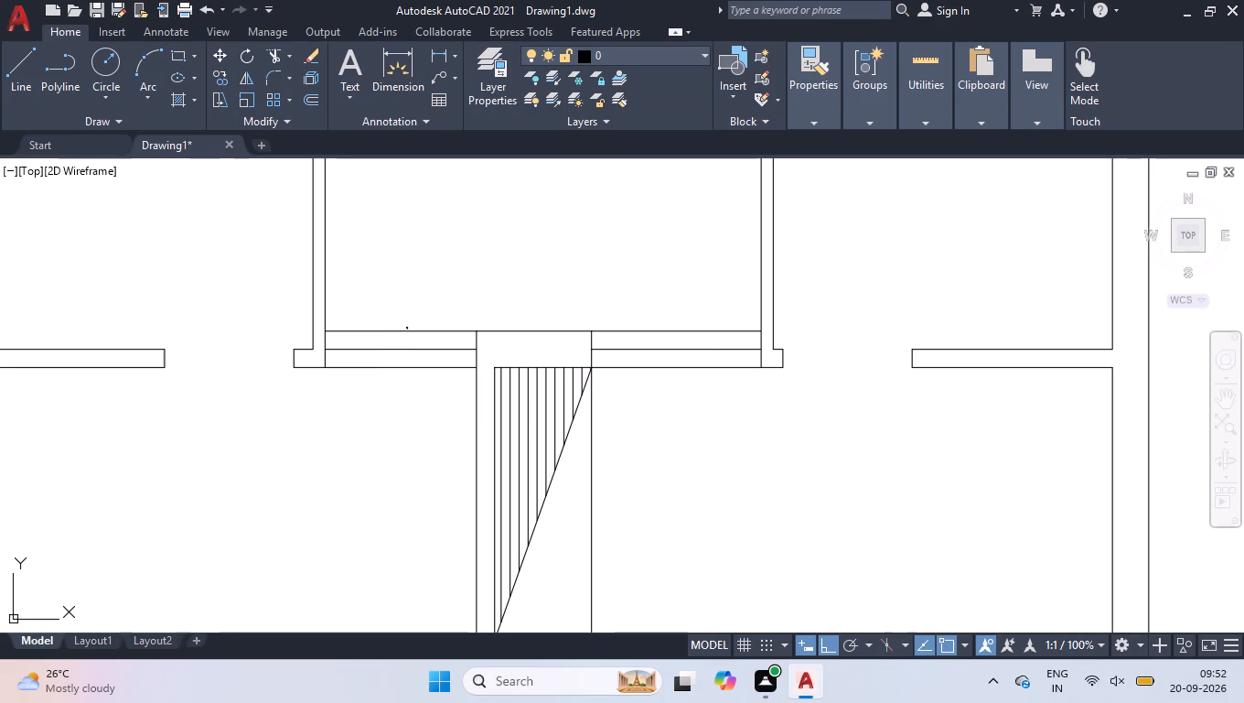
{"action": "left_click", "coordinate": [412, 329]}
{"action": "left_click", "coordinate": [411, 362]}
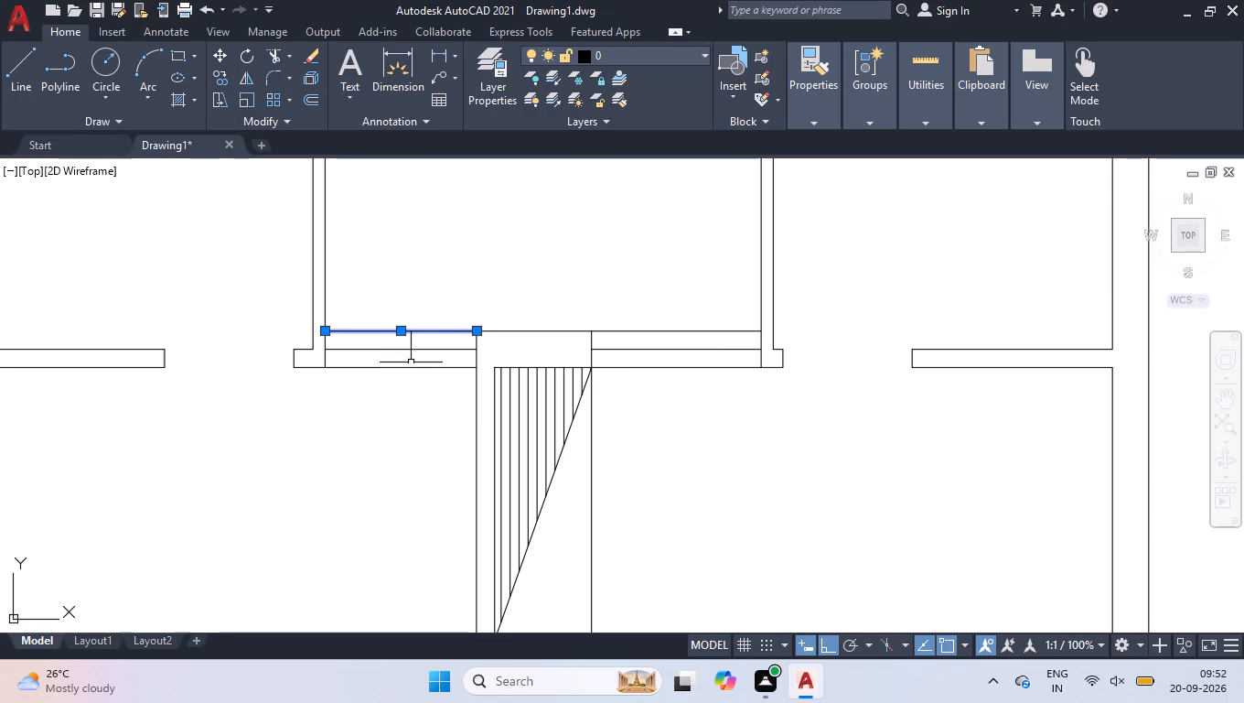
{"action": "left_click", "coordinate": [379, 394]}
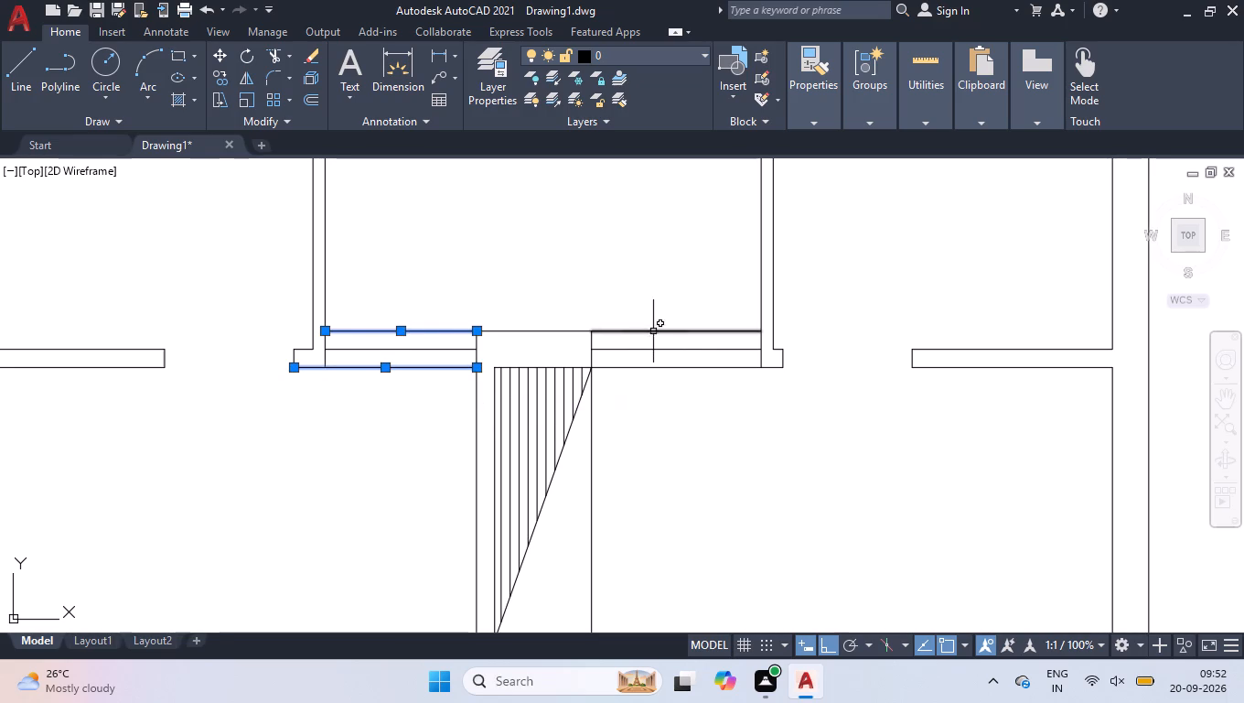
{"action": "left_click", "coordinate": [295, 368]}
{"action": "left_click", "coordinate": [322, 367]}
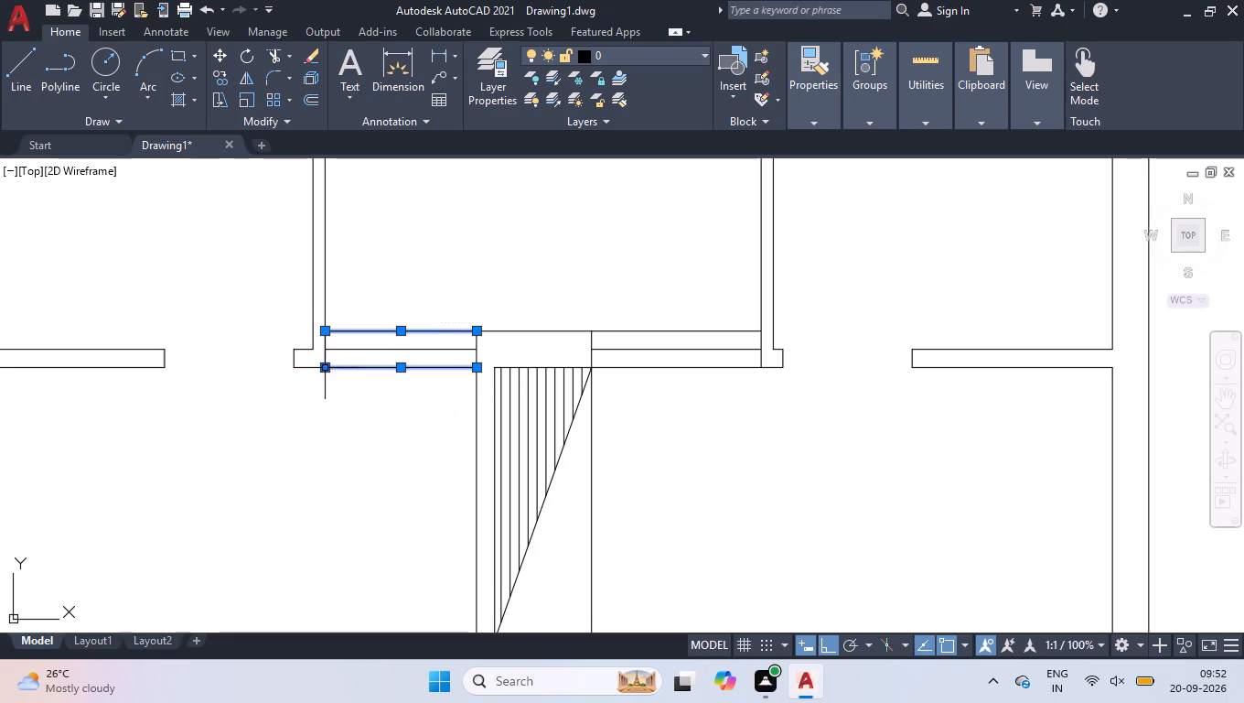
Add the outer lines of the right wall section to the selection and shorten the lower one to the partition's inner face.
{"action": "left_click", "coordinate": [668, 330]}
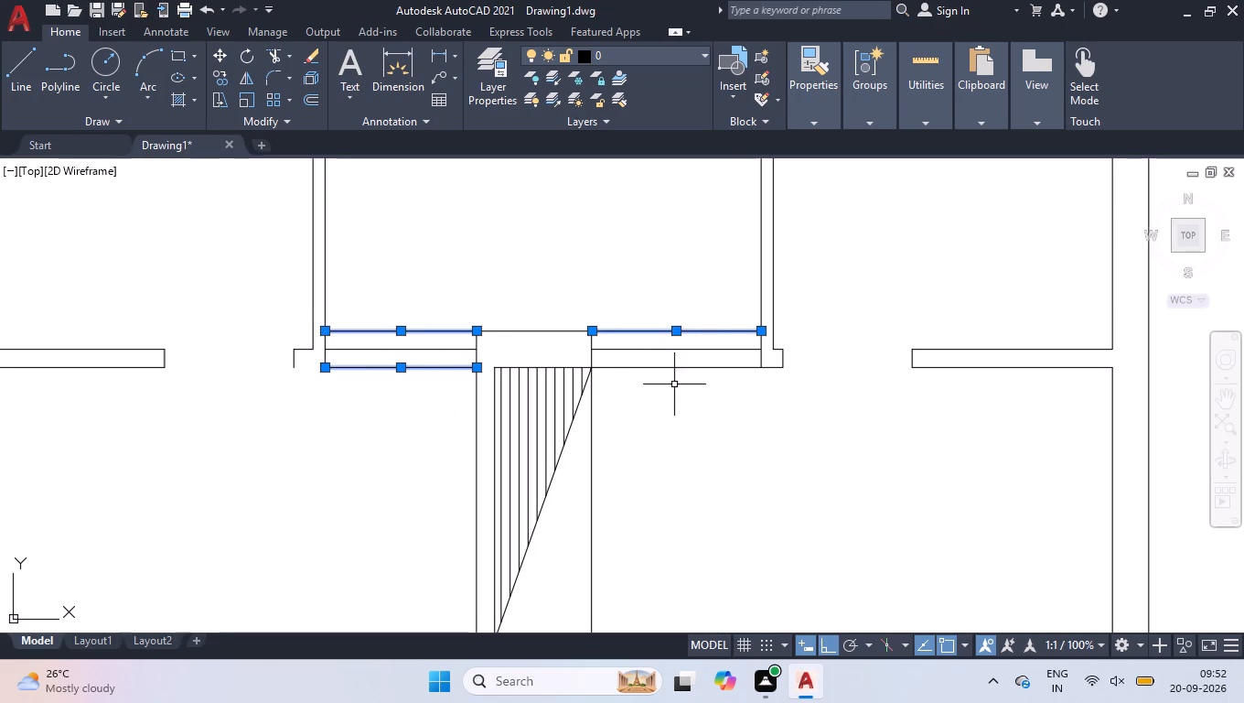
{"action": "left_click", "coordinate": [674, 366]}
{"action": "scroll", "coordinate": [752, 342], "scroll_direction": "up", "scroll_amount": 1}
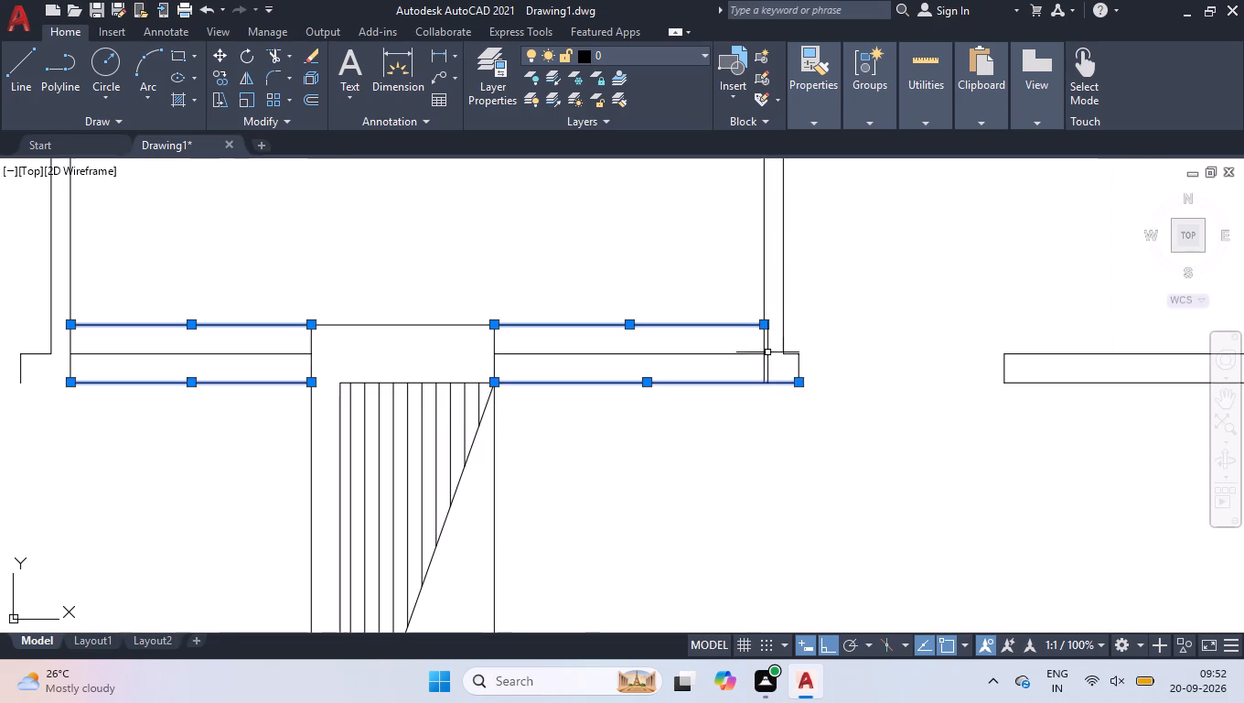
{"action": "left_click", "coordinate": [799, 382]}
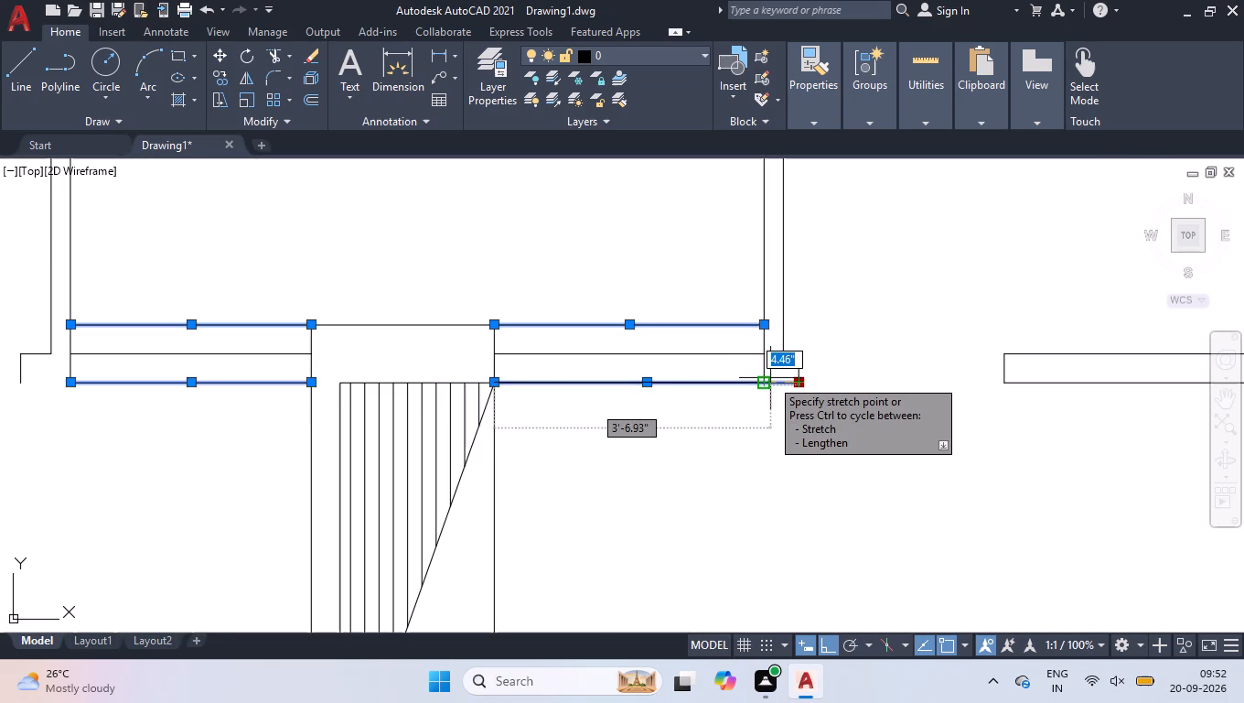
{"action": "left_click", "coordinate": [770, 378]}
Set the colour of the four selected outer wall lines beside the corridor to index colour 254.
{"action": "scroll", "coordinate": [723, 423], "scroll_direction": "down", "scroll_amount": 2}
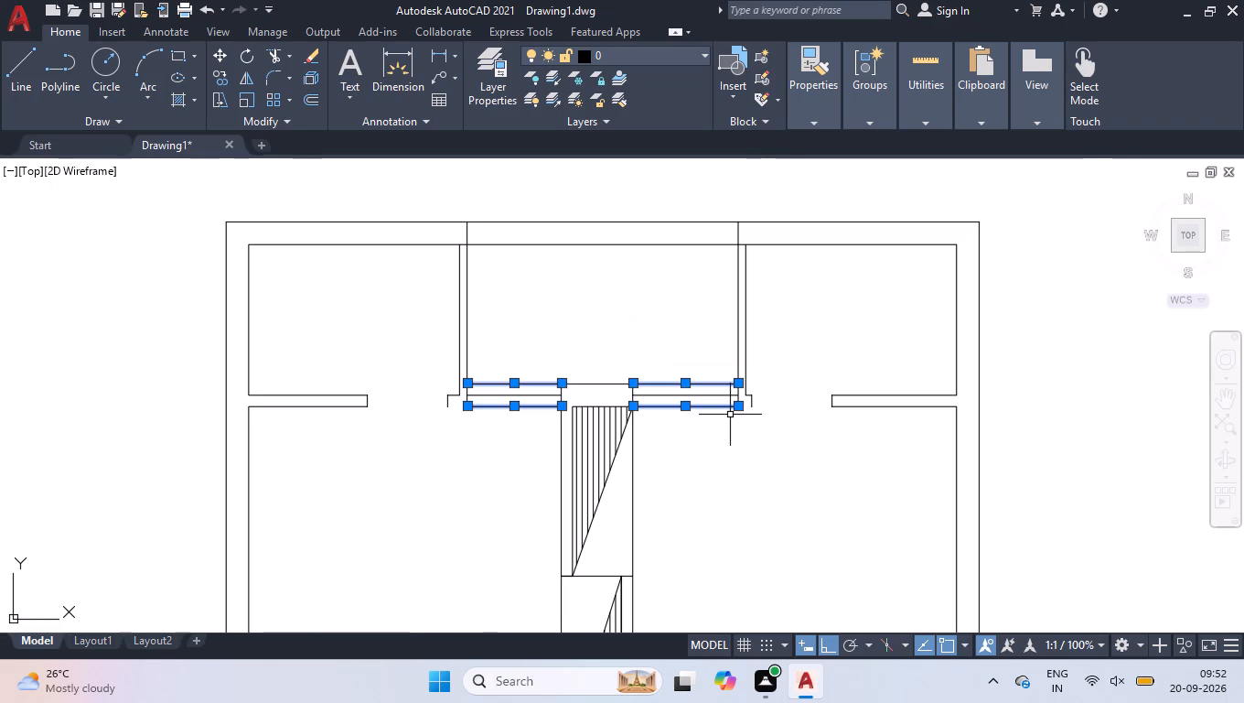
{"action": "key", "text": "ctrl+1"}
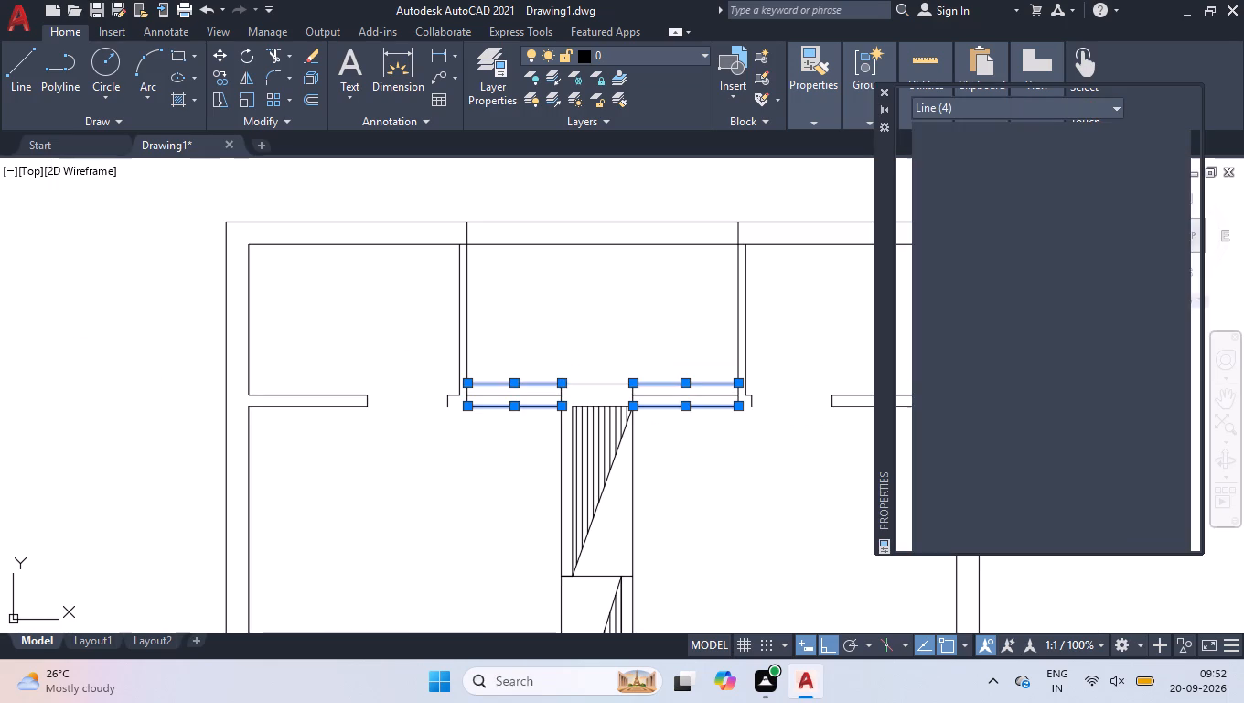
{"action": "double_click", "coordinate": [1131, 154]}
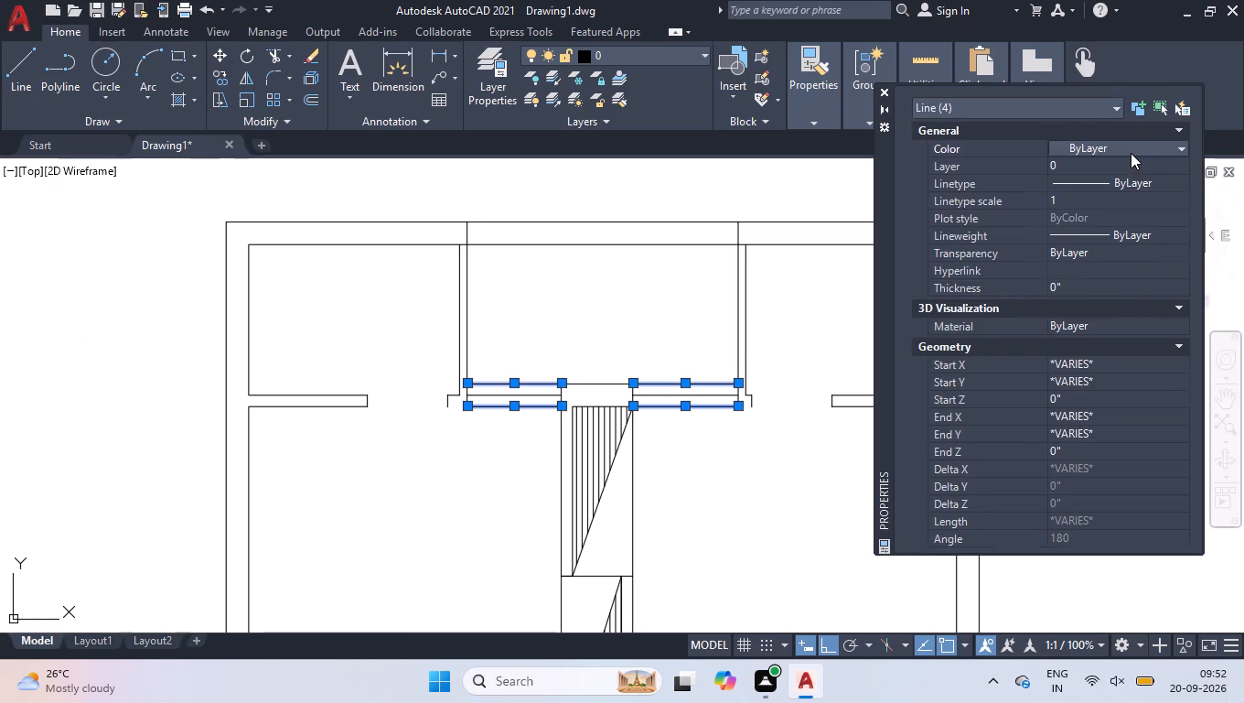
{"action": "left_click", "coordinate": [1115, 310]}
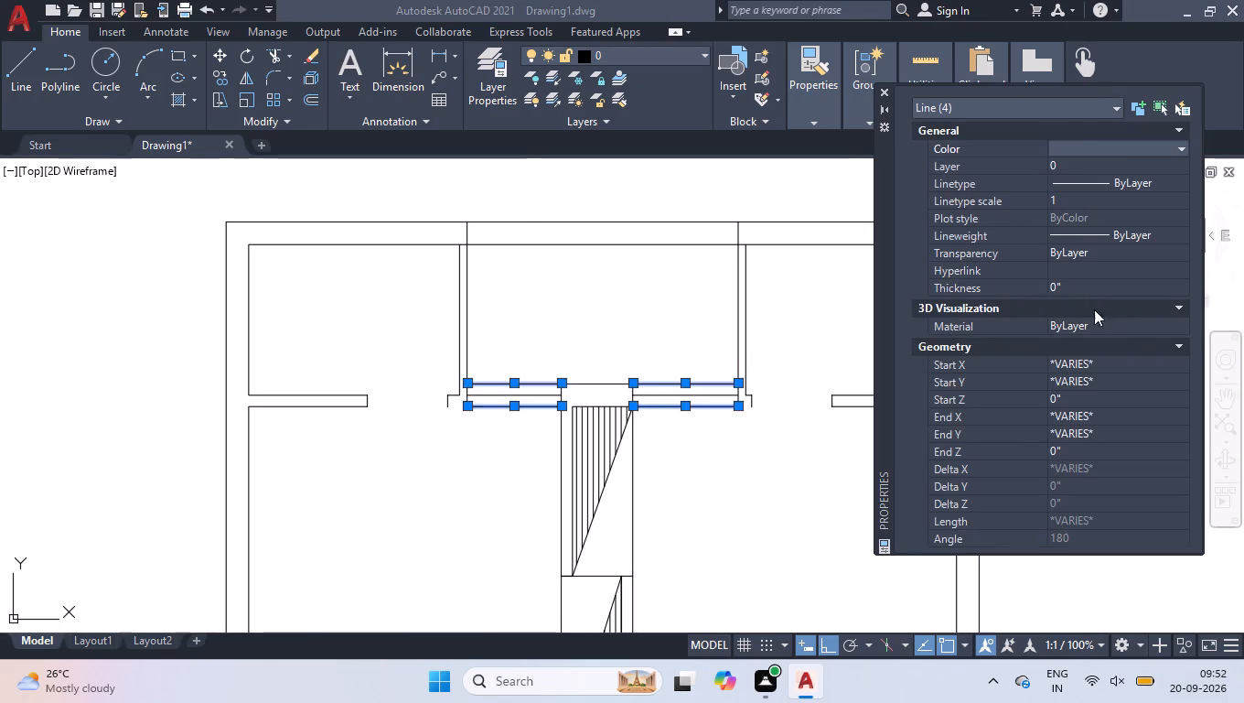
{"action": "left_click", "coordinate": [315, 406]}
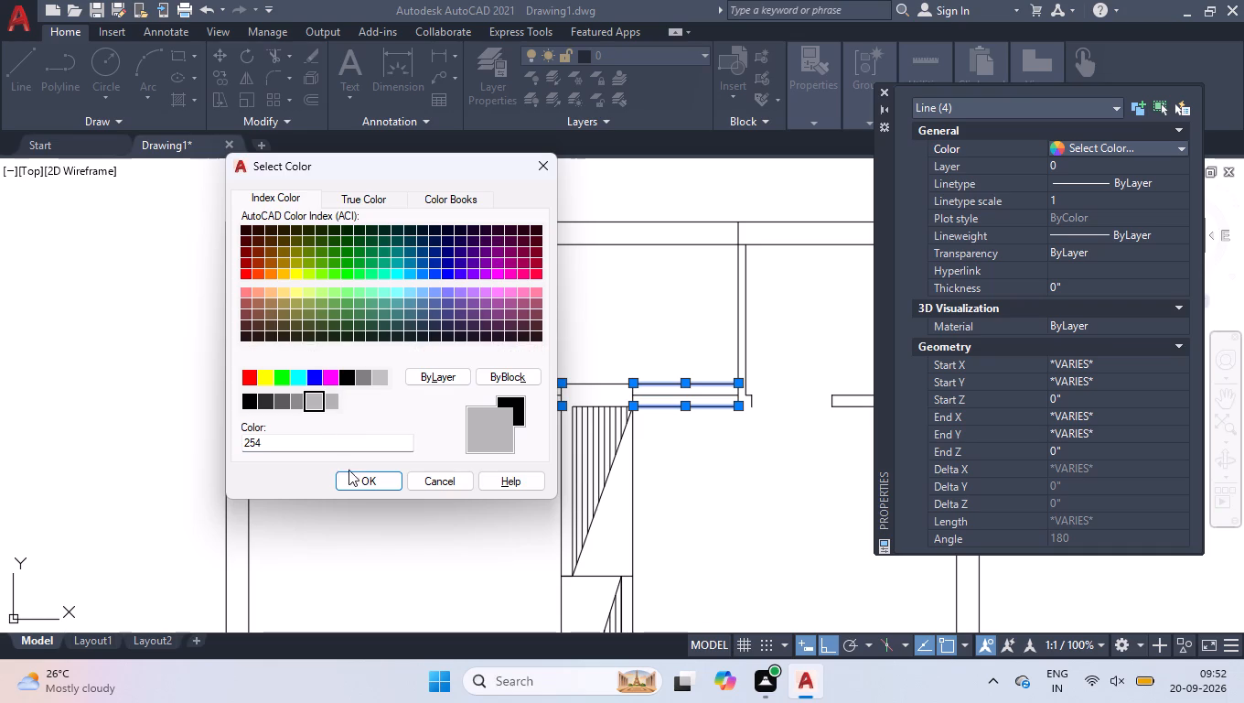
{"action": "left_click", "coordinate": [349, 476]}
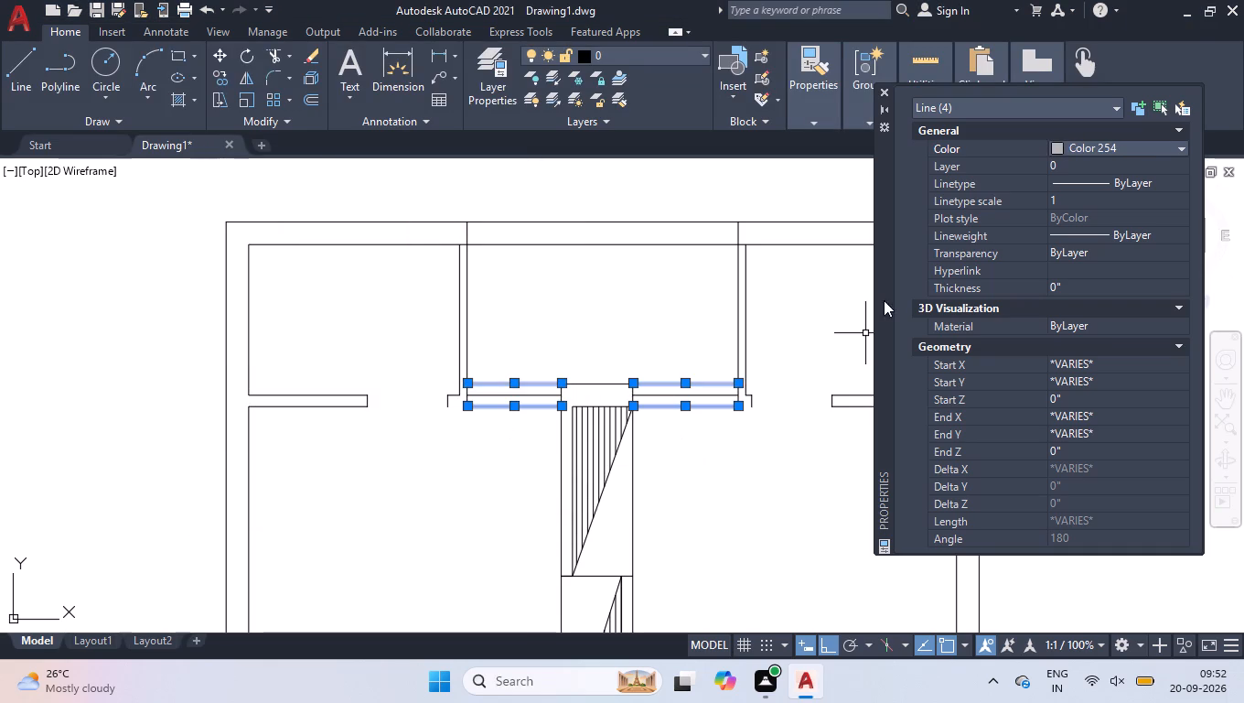
Set the four selected wall lines' colour to index colour 253 and clear the selection.
{"action": "left_click", "coordinate": [1097, 144]}
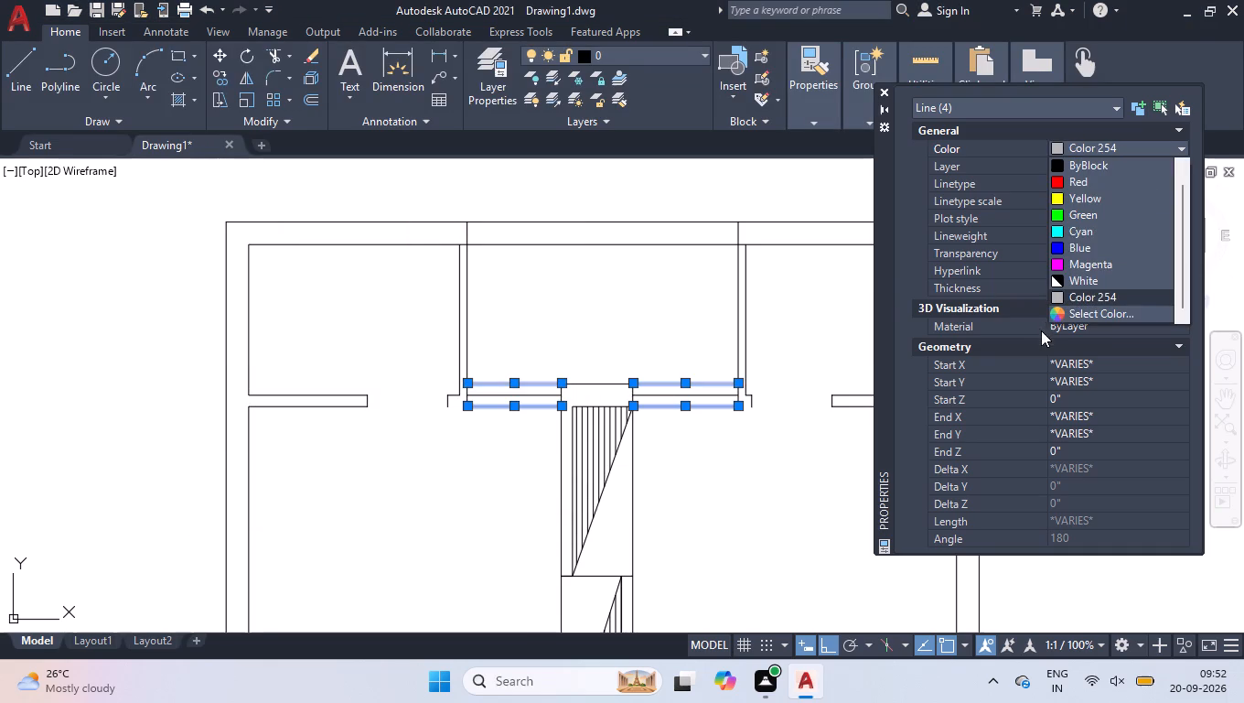
{"action": "left_click", "coordinate": [1056, 313]}
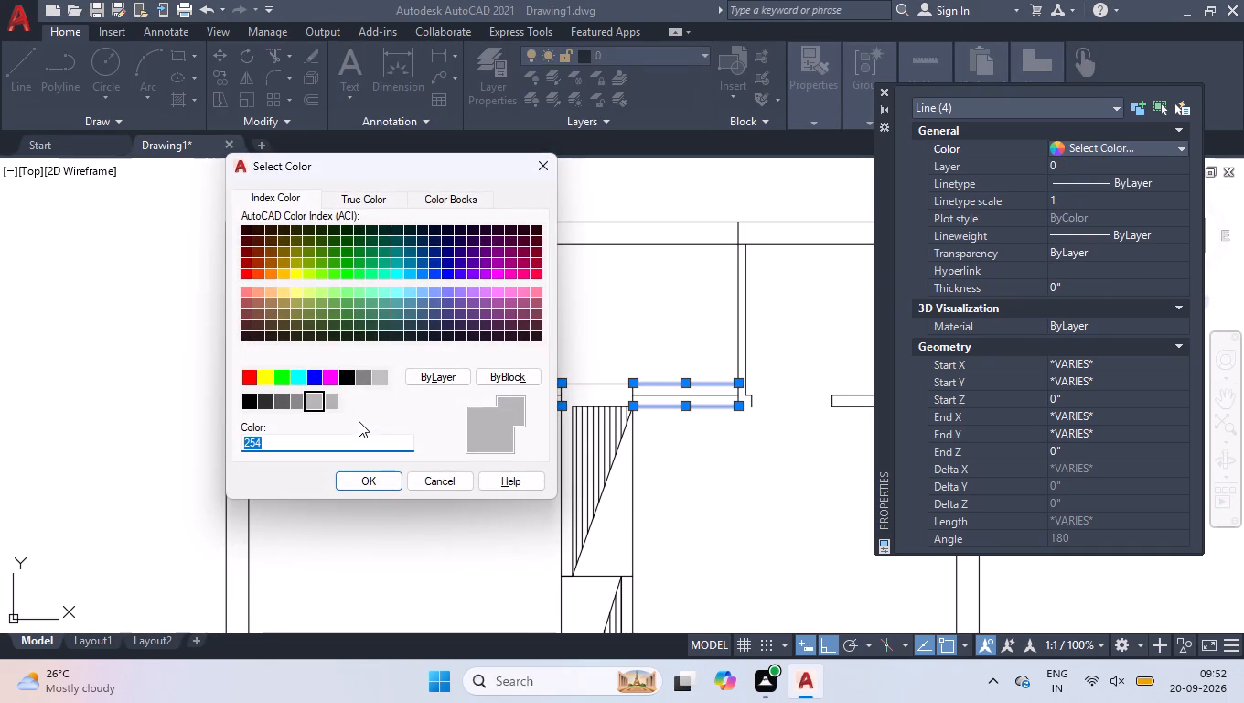
{"action": "left_click", "coordinate": [295, 398]}
{"action": "left_click", "coordinate": [369, 489]}
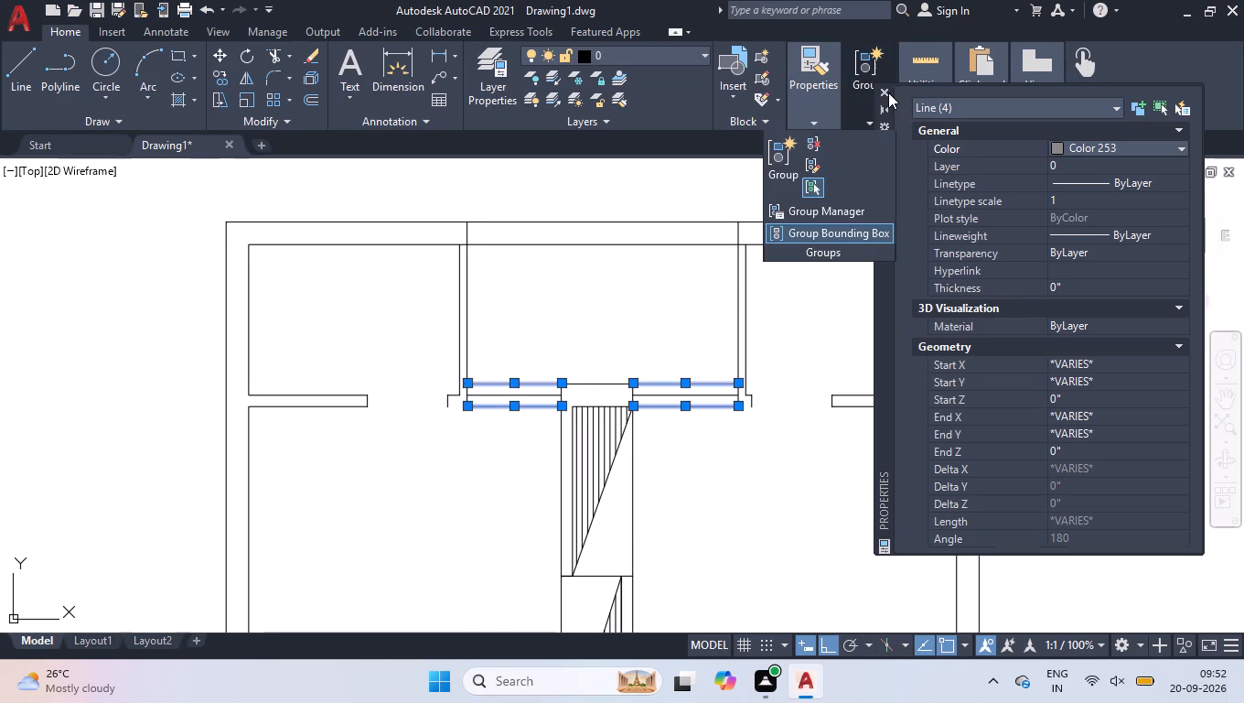
{"action": "left_click", "coordinate": [888, 92]}
{"action": "right_click", "coordinate": [739, 447]}
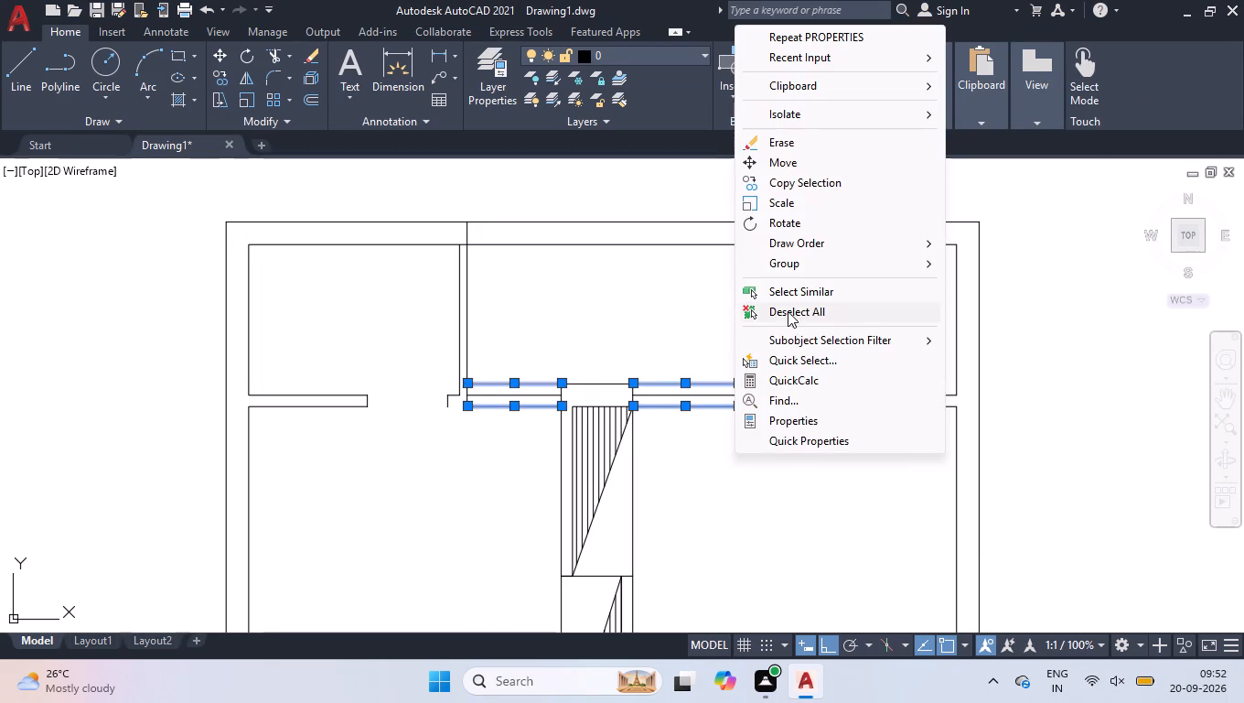
{"action": "left_click", "coordinate": [788, 309]}
Draw short horizontal lines closing the lower ends of the wall stubs at the right and left upper partitions.
{"action": "scroll", "coordinate": [690, 391], "scroll_direction": "up", "scroll_amount": 1}
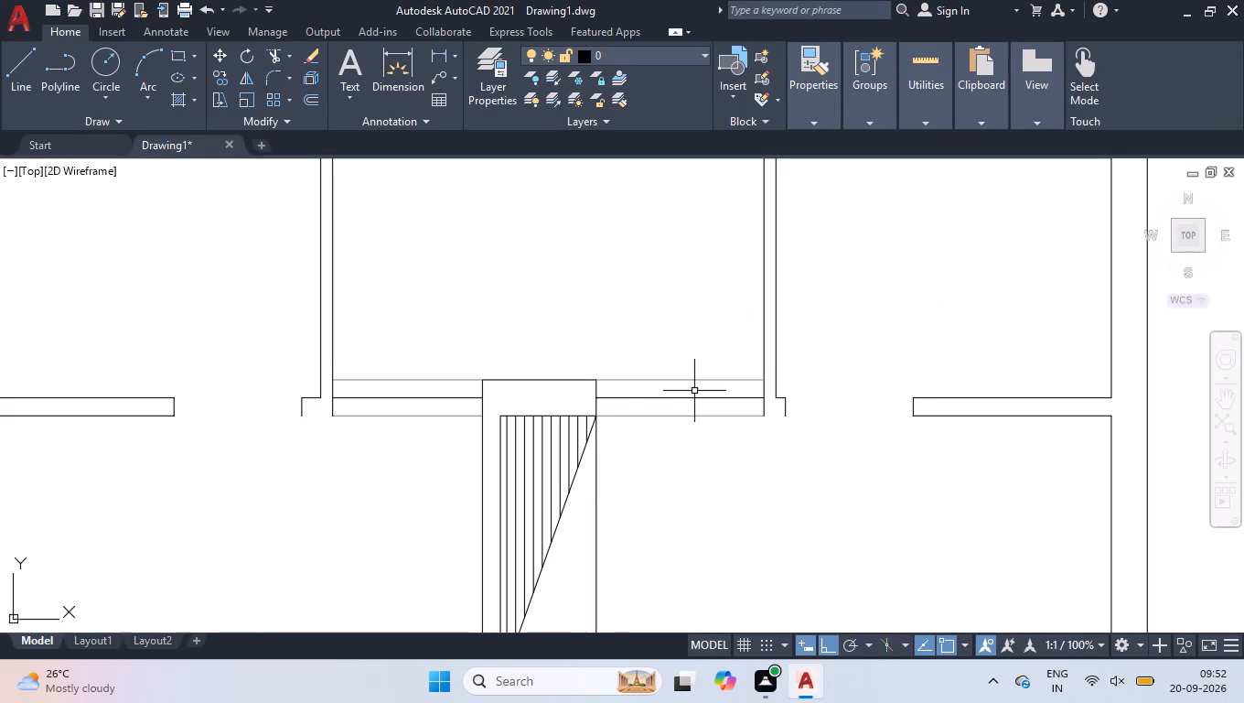
{"action": "key", "text": "l"}
{"action": "key", "text": "Return"}
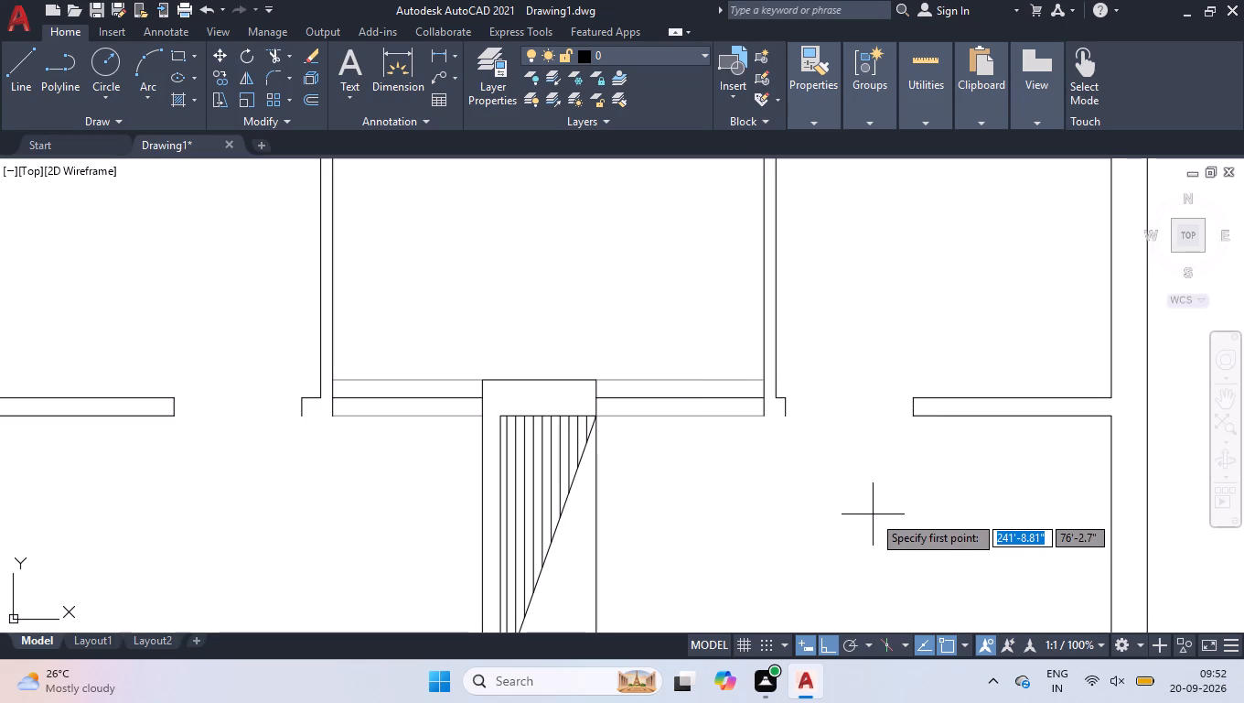
{"action": "left_click", "coordinate": [785, 421]}
{"action": "left_click", "coordinate": [760, 421]}
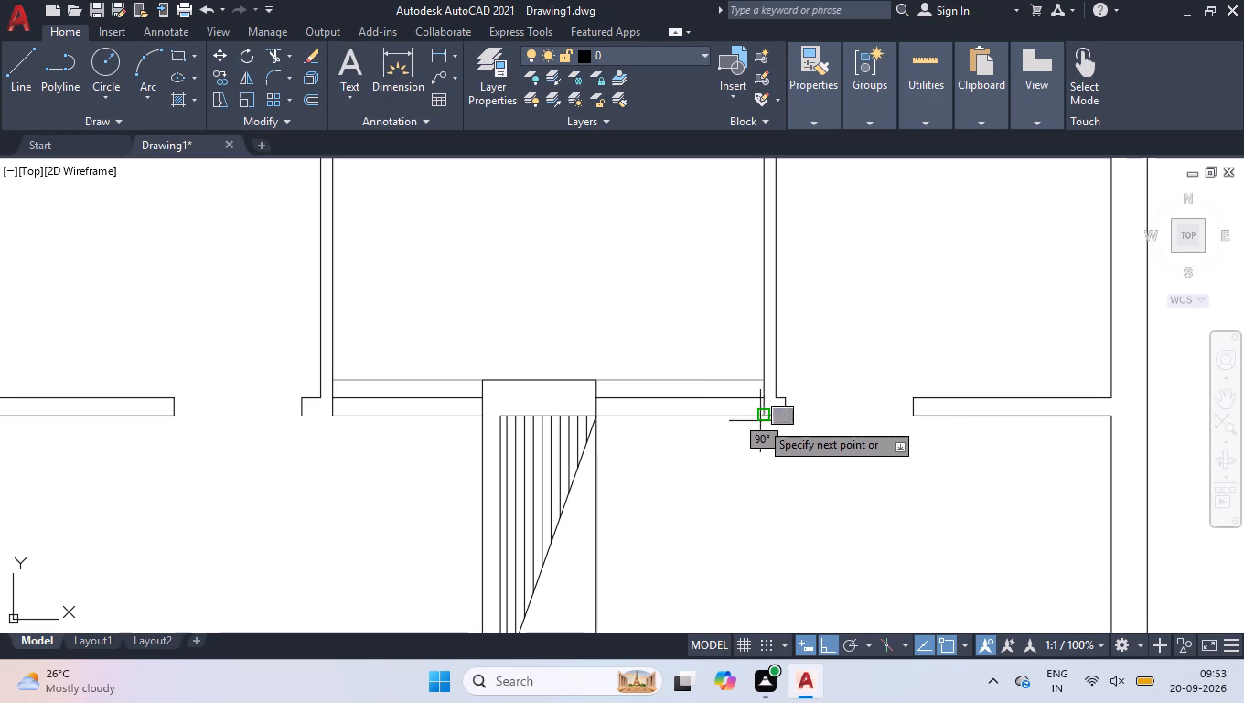
{"action": "key", "text": "space"}
{"action": "key", "text": "space"}
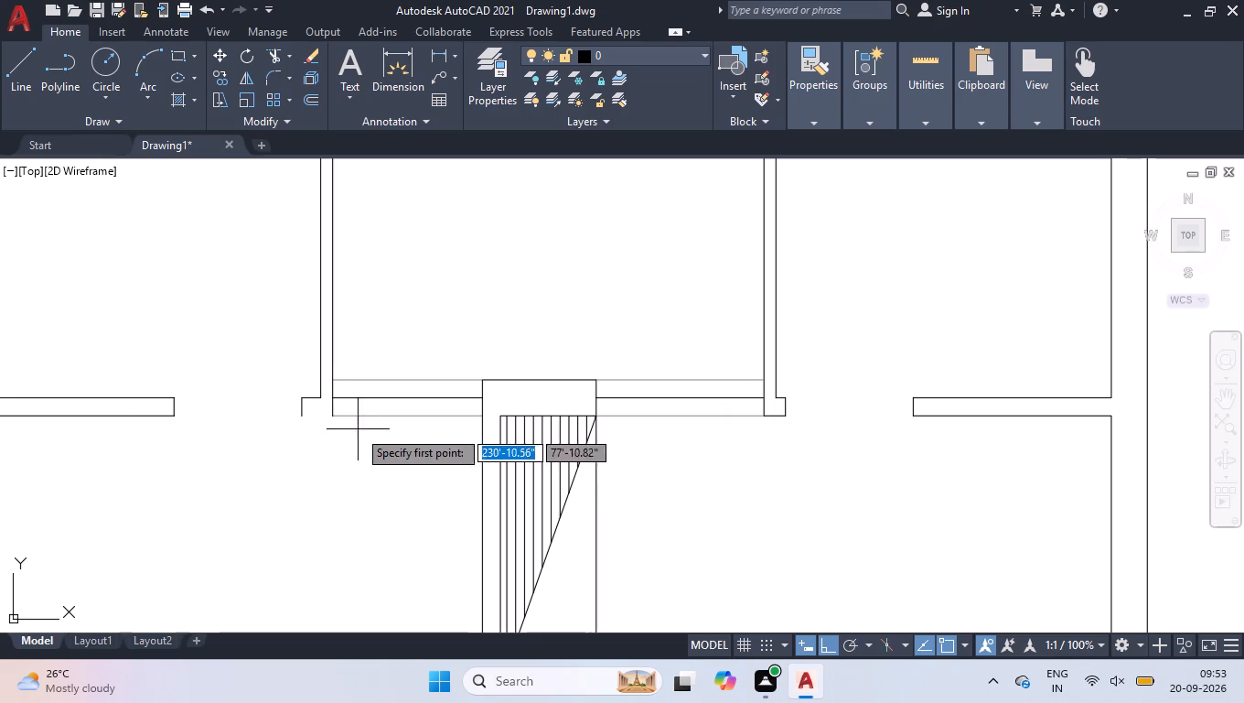
{"action": "left_click", "coordinate": [333, 414]}
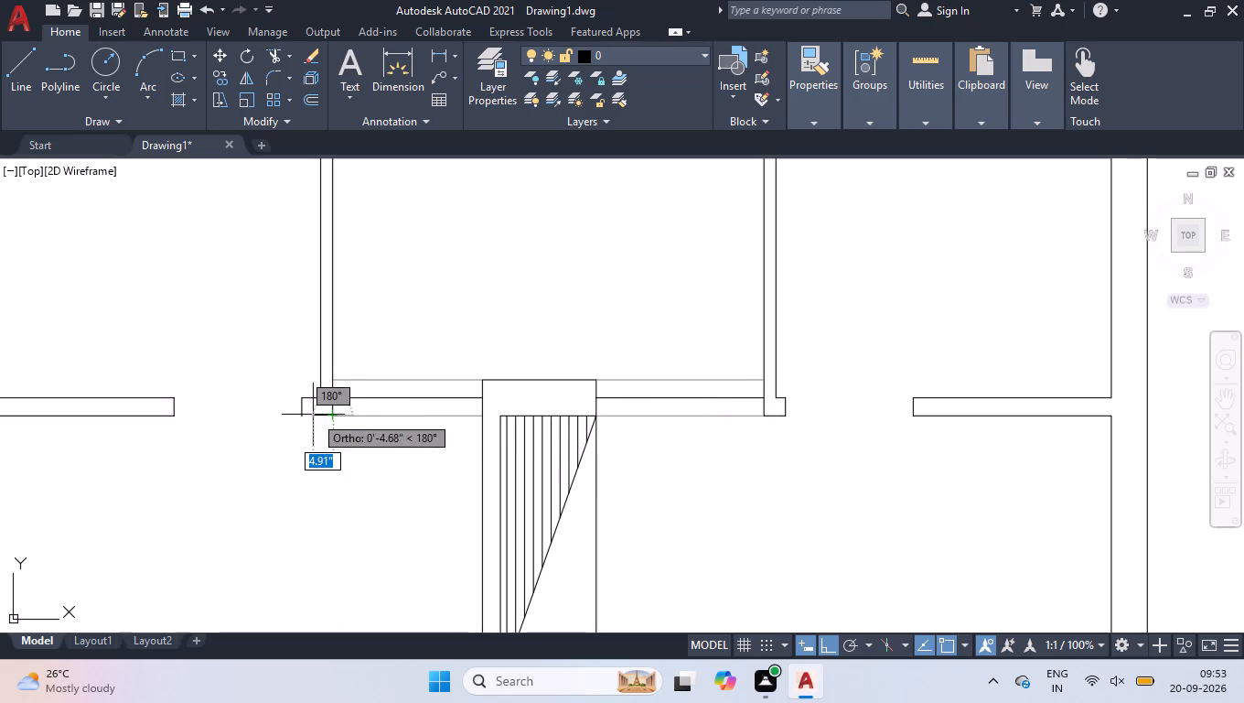
{"action": "left_click", "coordinate": [297, 421]}
{"action": "key", "text": "space"}
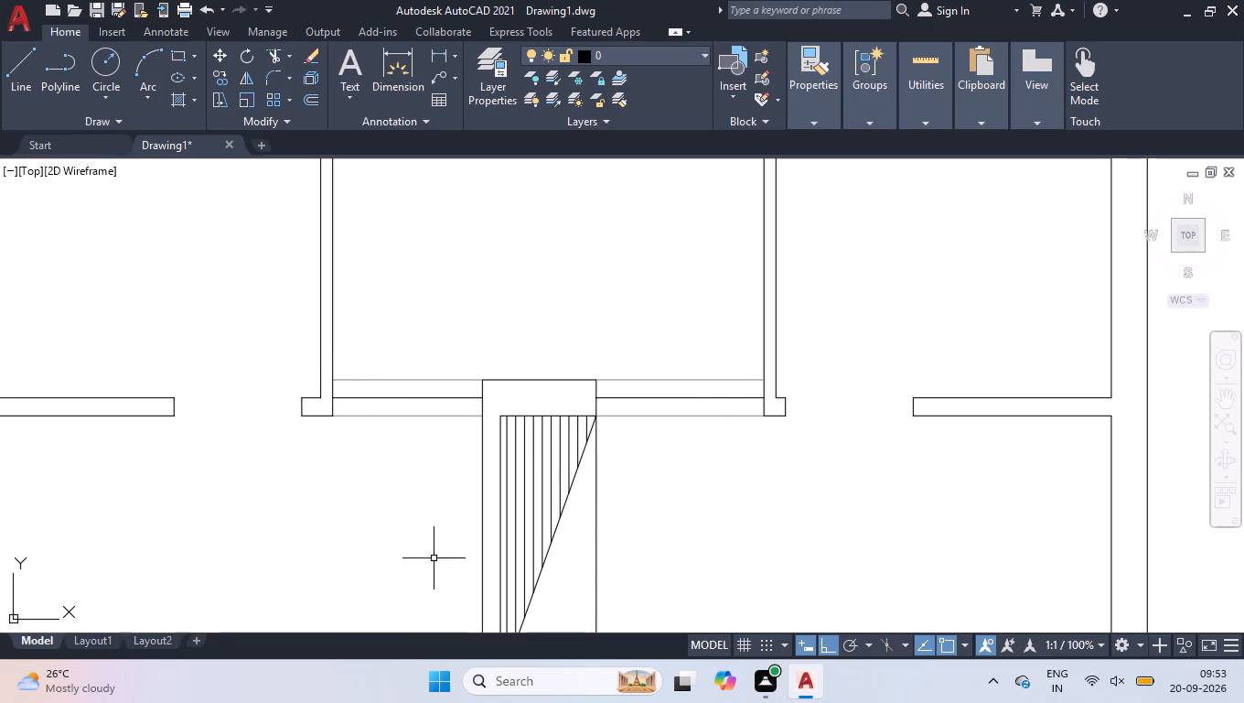
Examine the whole plan and the top outer wall where the upper partitions meet it.
{"action": "scroll", "coordinate": [551, 575], "scroll_direction": "down", "scroll_amount": 1}
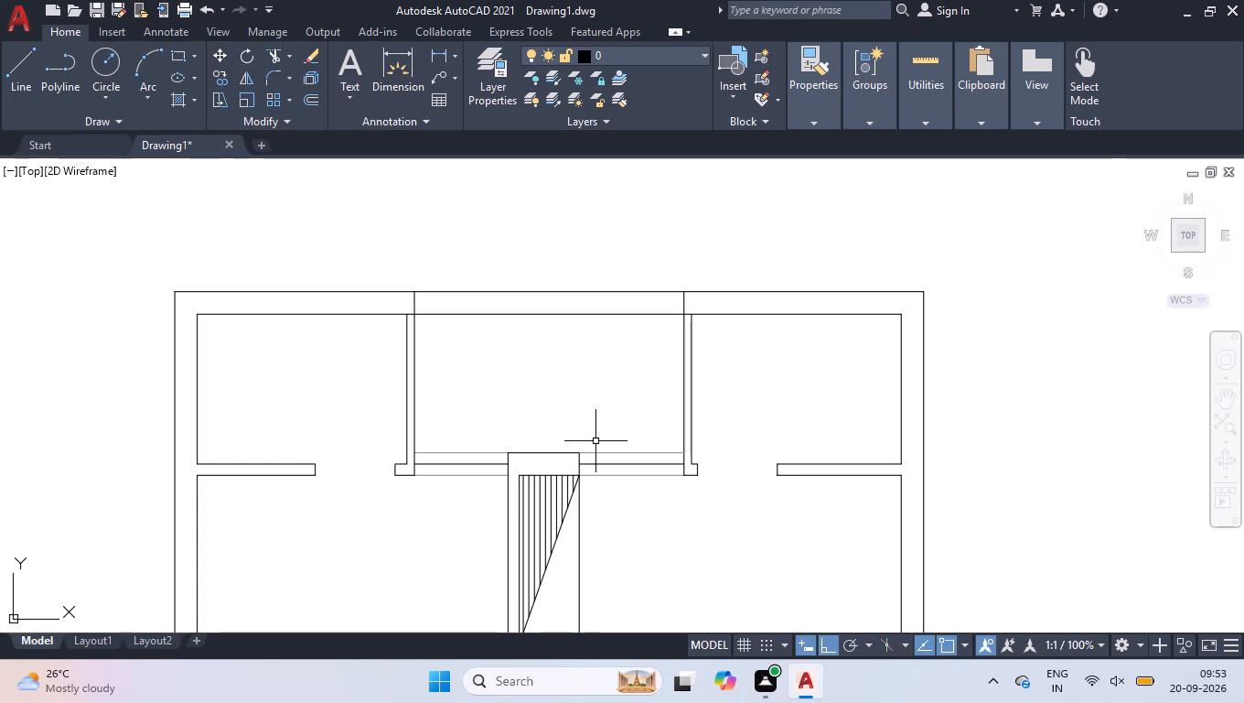
{"action": "scroll", "coordinate": [599, 445], "scroll_direction": "down", "scroll_amount": 1}
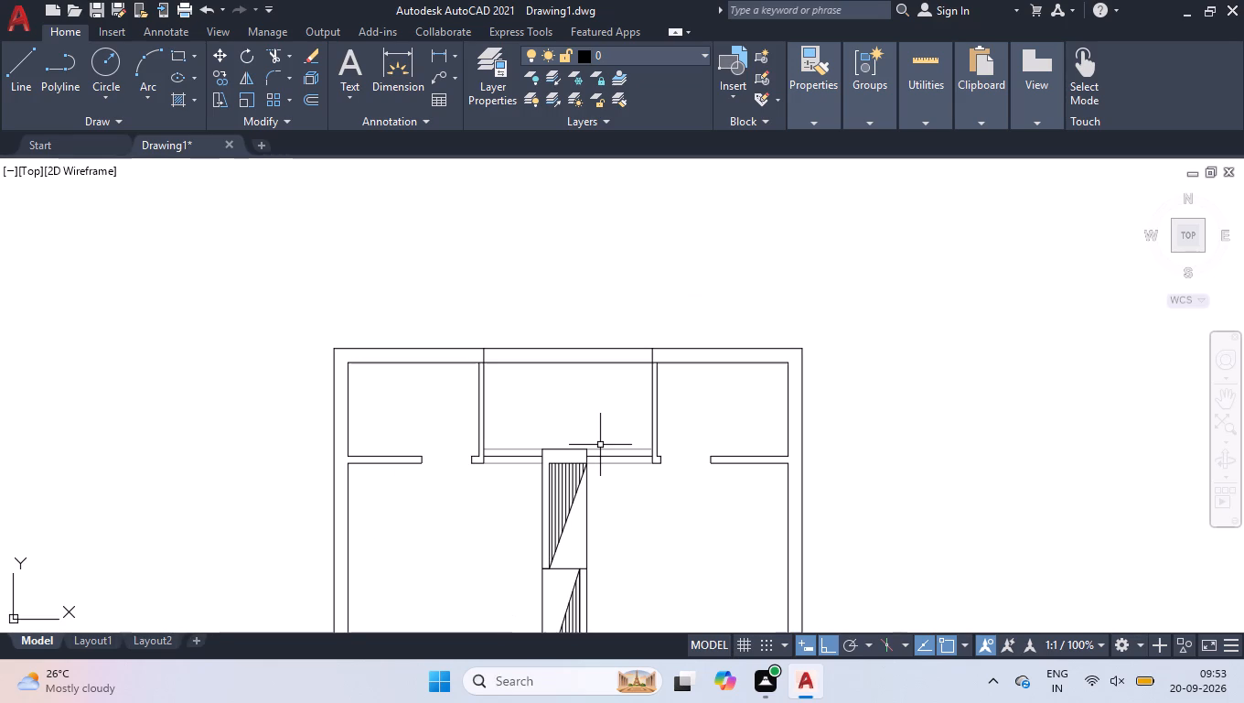
{"action": "scroll", "coordinate": [600, 445], "scroll_direction": "down", "scroll_amount": 1}
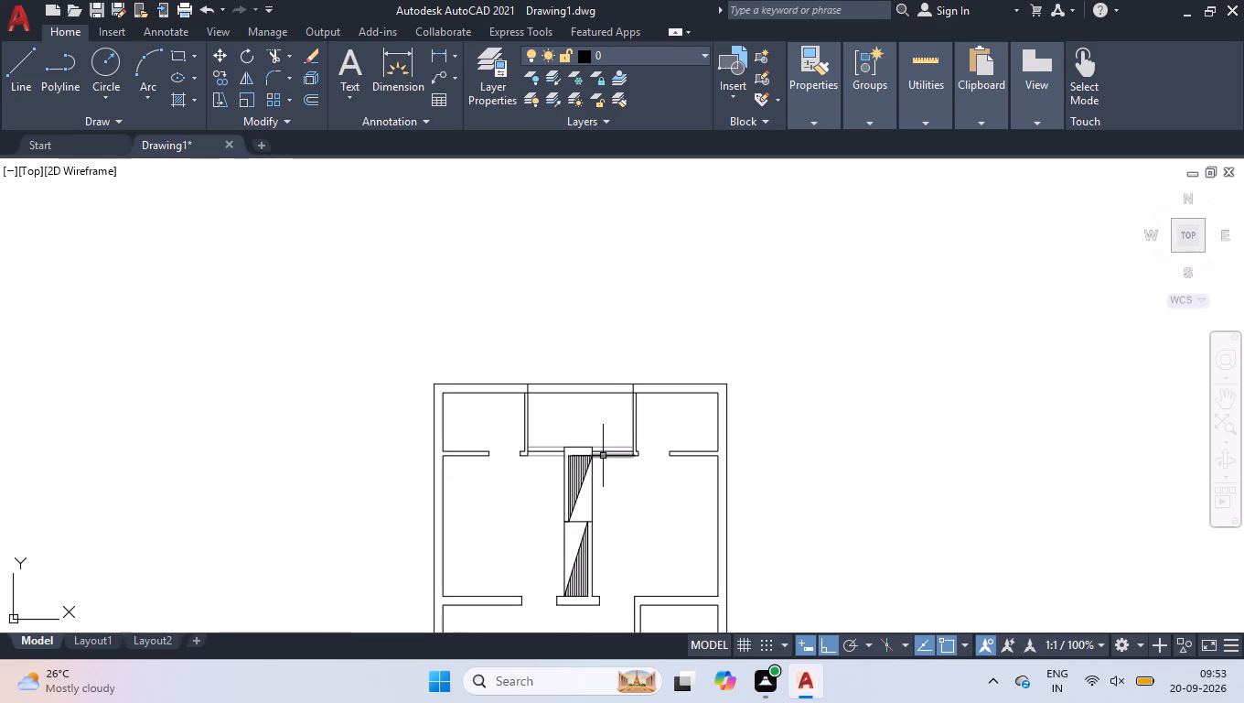
{"action": "scroll", "coordinate": [554, 326], "scroll_direction": "down", "scroll_amount": 2}
{"action": "scroll", "coordinate": [561, 352], "scroll_direction": "up", "scroll_amount": 1}
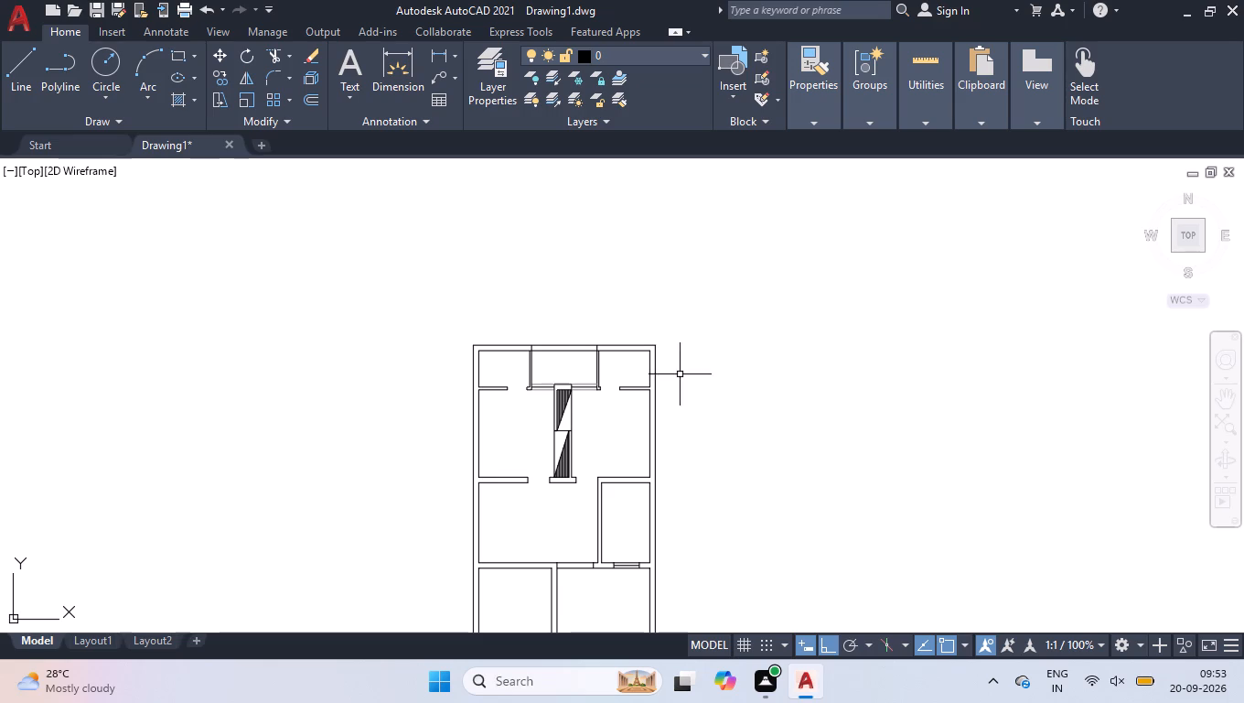
{"action": "scroll", "coordinate": [618, 300], "scroll_direction": "down", "scroll_amount": 1}
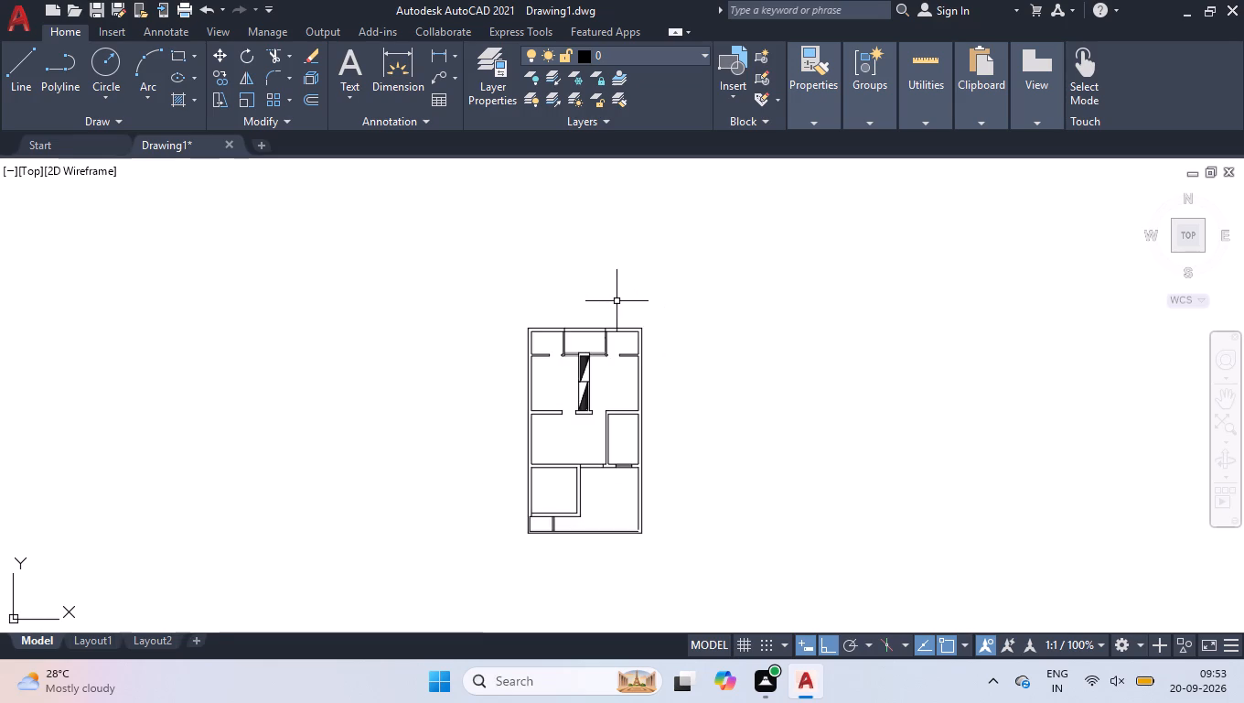
{"action": "scroll", "coordinate": [545, 328], "scroll_direction": "up", "scroll_amount": 2}
{"action": "scroll", "coordinate": [643, 281], "scroll_direction": "up", "scroll_amount": 3}
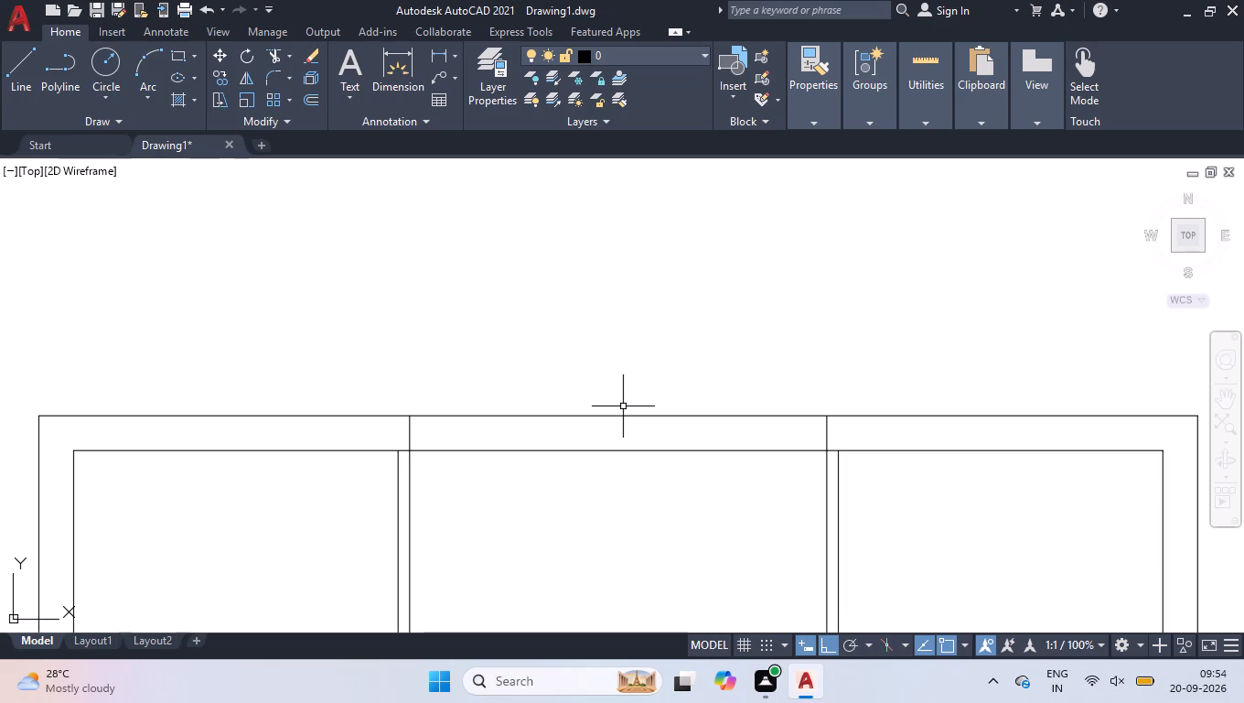
{"action": "scroll", "coordinate": [621, 403], "scroll_direction": "down", "scroll_amount": 1}
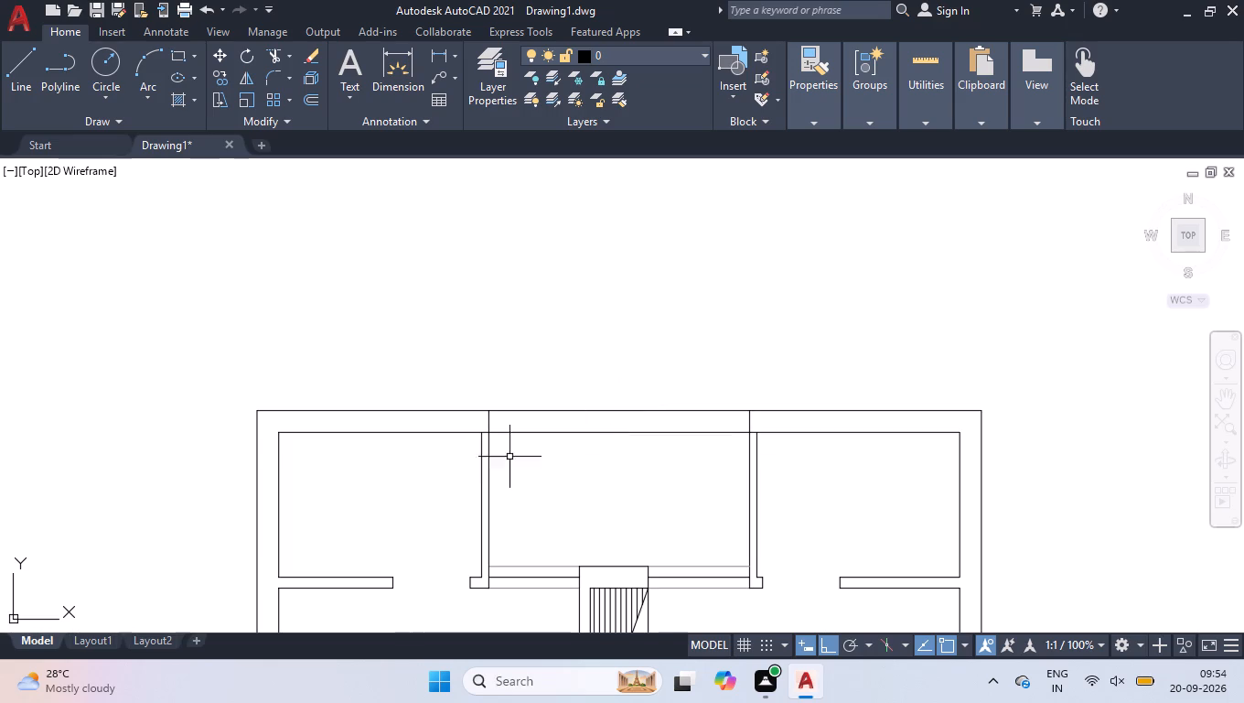
{"action": "scroll", "coordinate": [387, 584], "scroll_direction": "up", "scroll_amount": 1}
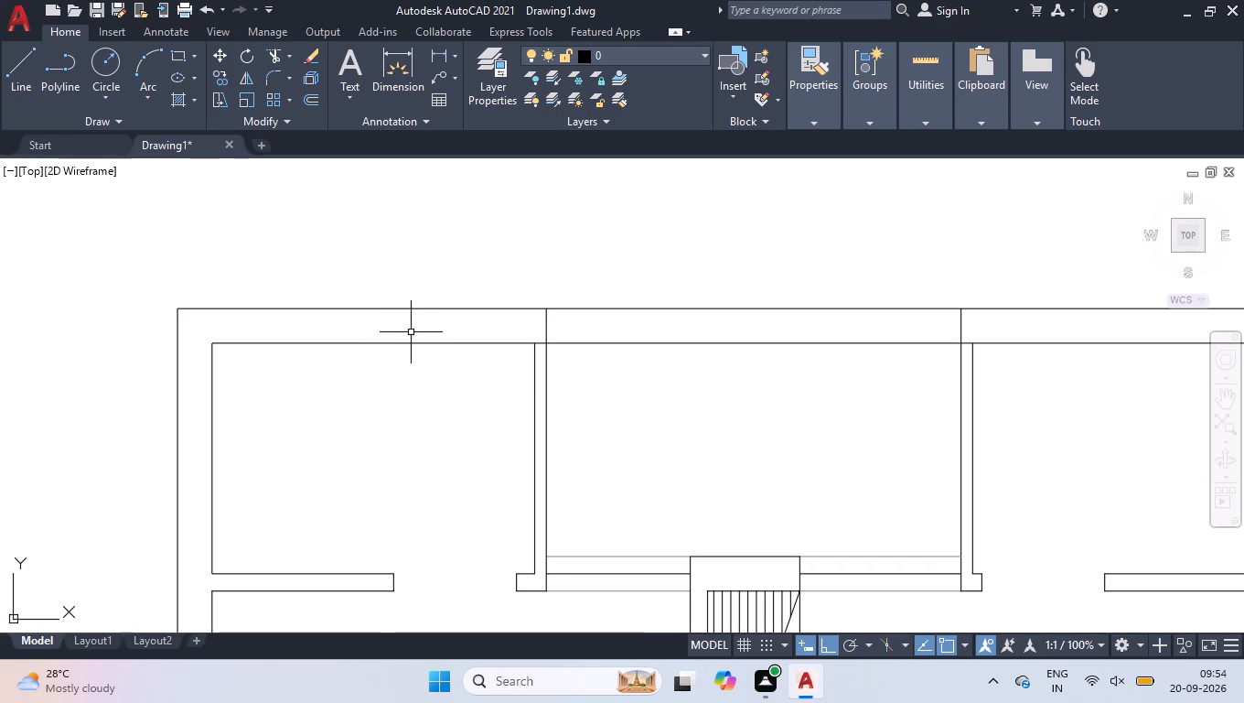
{"action": "scroll", "coordinate": [423, 261], "scroll_direction": "down", "scroll_amount": 3}
{"action": "scroll", "coordinate": [445, 381], "scroll_direction": "down", "scroll_amount": 2}
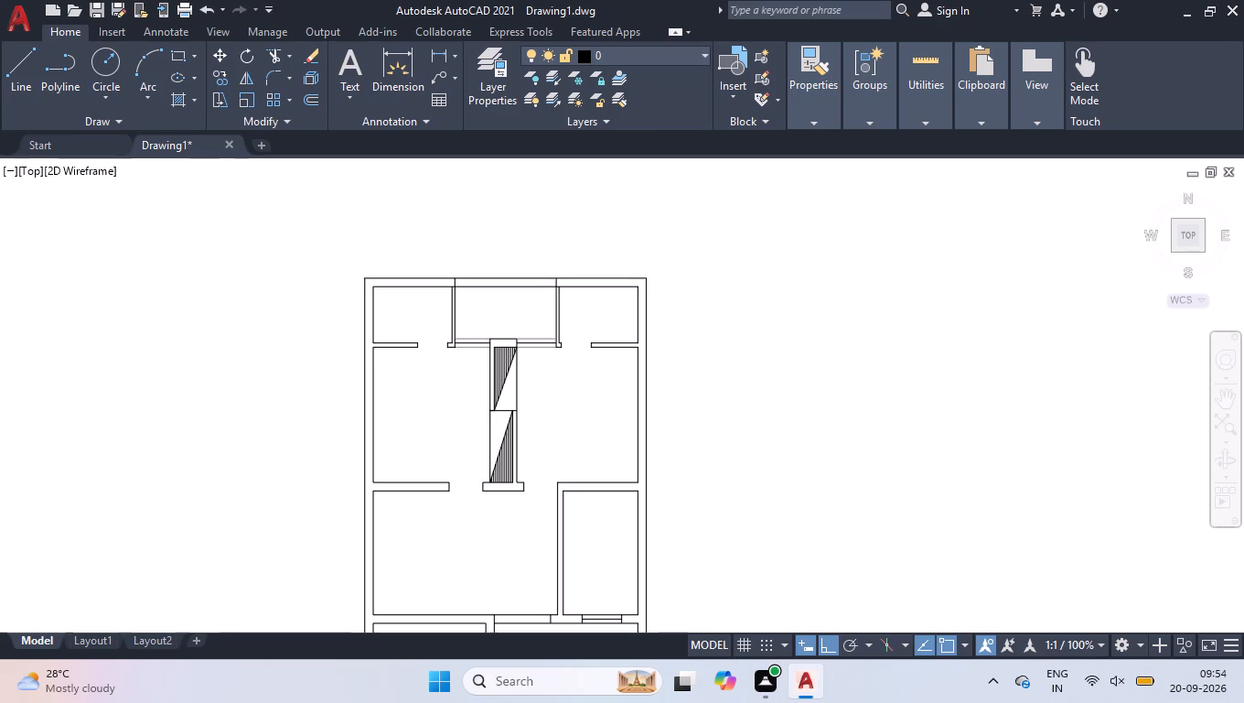
{"action": "scroll", "coordinate": [427, 534], "scroll_direction": "up", "scroll_amount": 2}
{"action": "scroll", "coordinate": [431, 524], "scroll_direction": "down", "scroll_amount": 1}
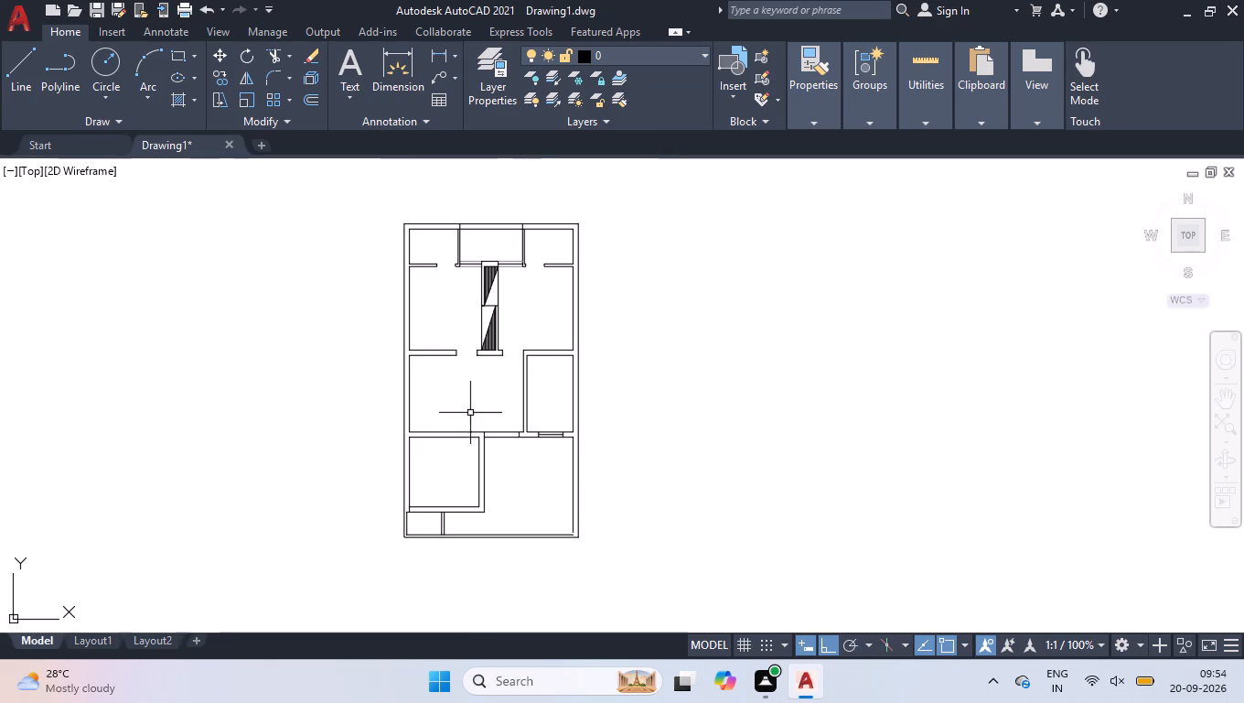
Move the inner line of the top outer wall 4.5" up towards the outer line.
{"action": "scroll", "coordinate": [471, 254], "scroll_direction": "up", "scroll_amount": 2}
{"action": "scroll", "coordinate": [381, 183], "scroll_direction": "up", "scroll_amount": 1}
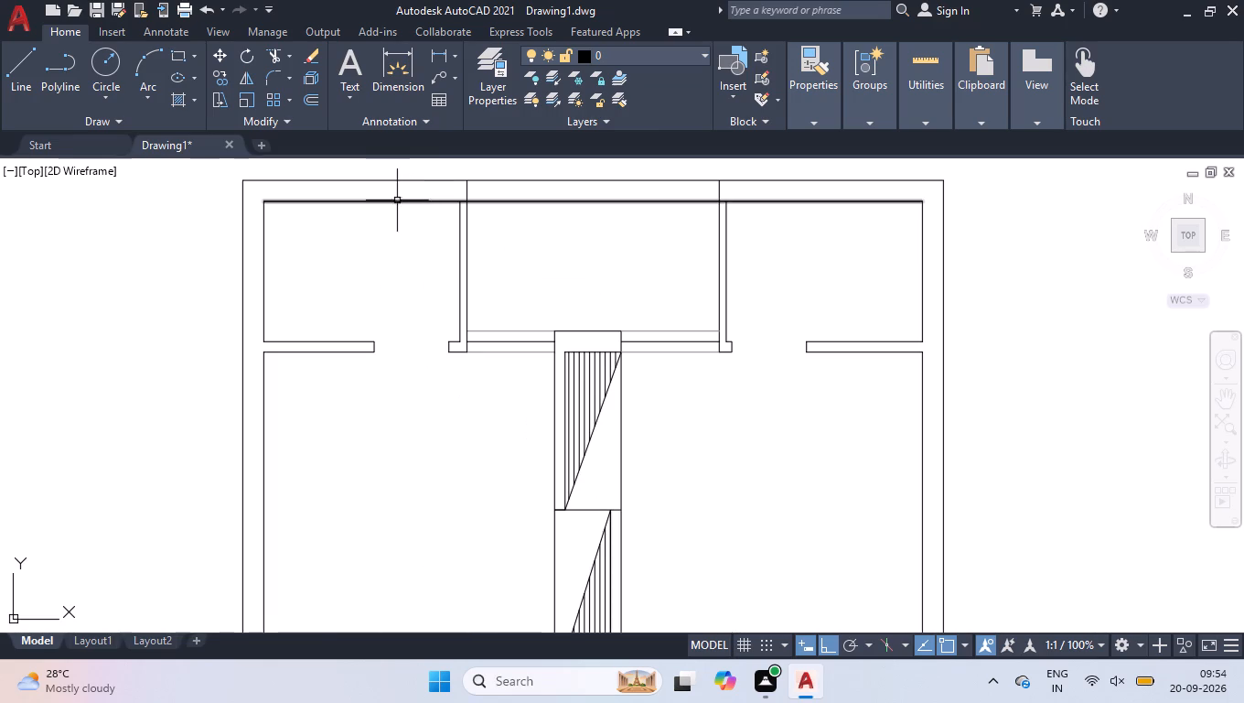
{"action": "left_click_drag", "start_coordinate": [398, 202], "coordinate": [413, 224]}
{"action": "scroll", "coordinate": [593, 175], "scroll_direction": "up", "scroll_amount": 2}
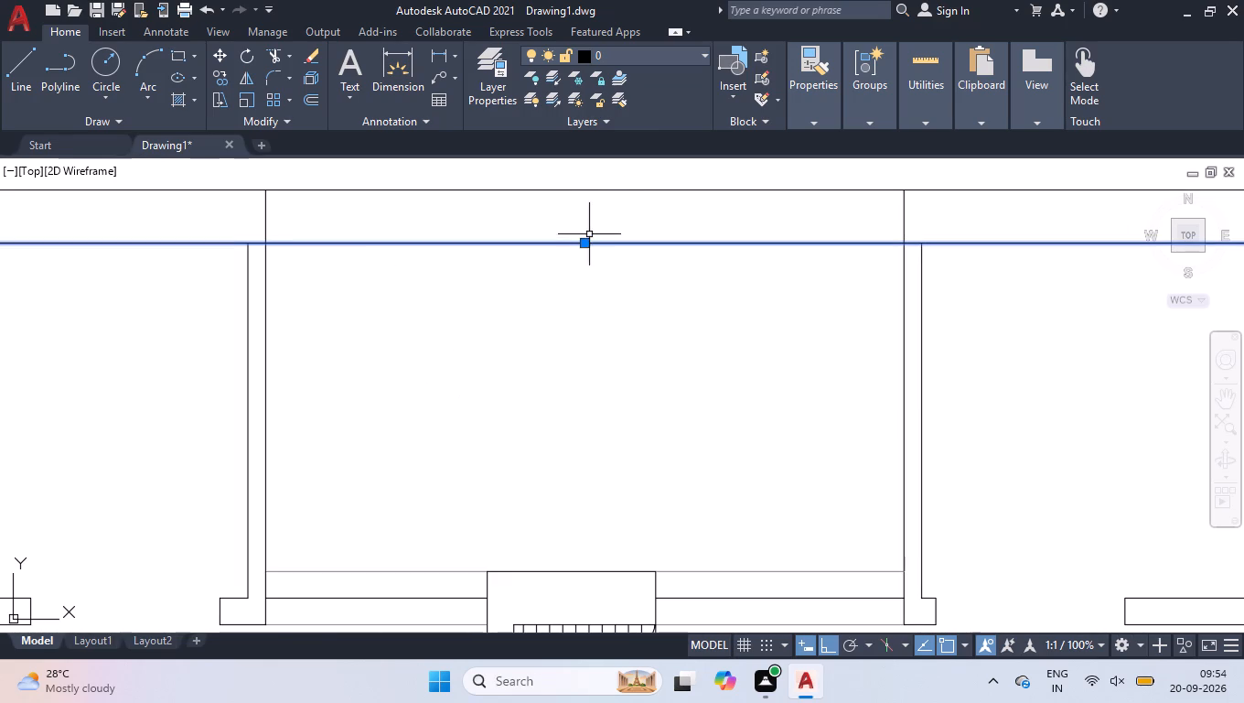
{"action": "left_click", "coordinate": [588, 243]}
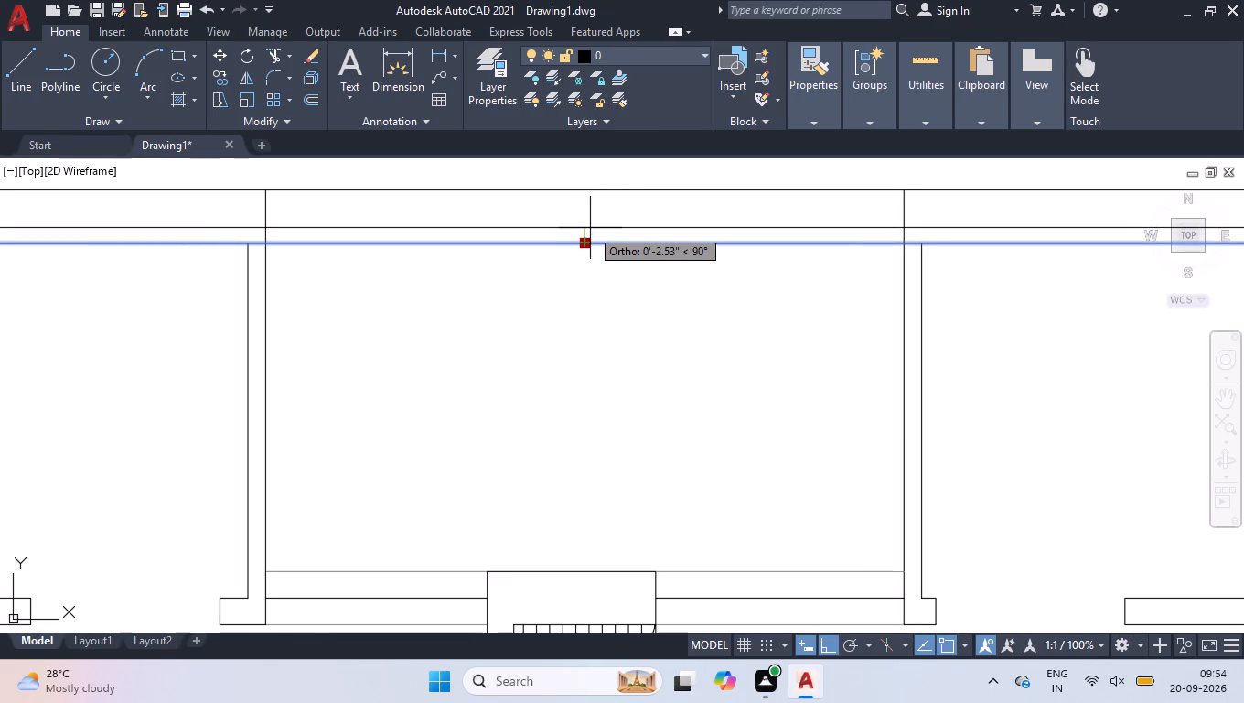
{"action": "type", "text": "4.5"}
{"action": "key", "text": "Return"}
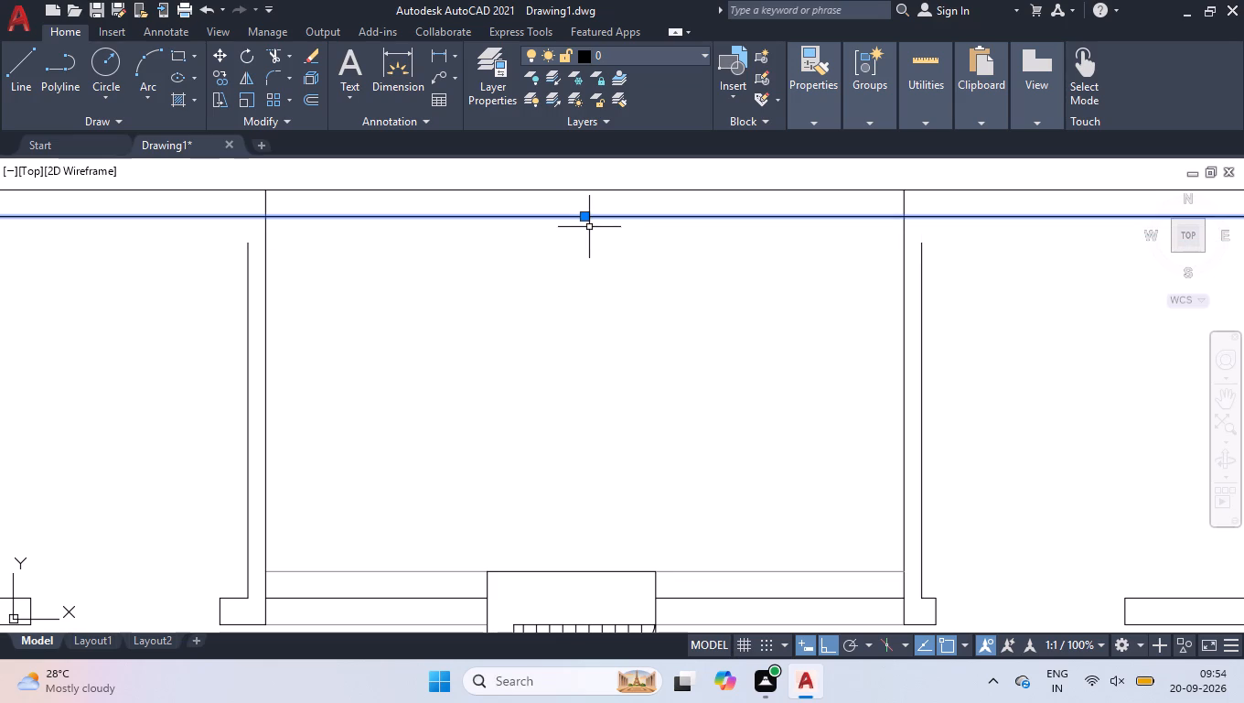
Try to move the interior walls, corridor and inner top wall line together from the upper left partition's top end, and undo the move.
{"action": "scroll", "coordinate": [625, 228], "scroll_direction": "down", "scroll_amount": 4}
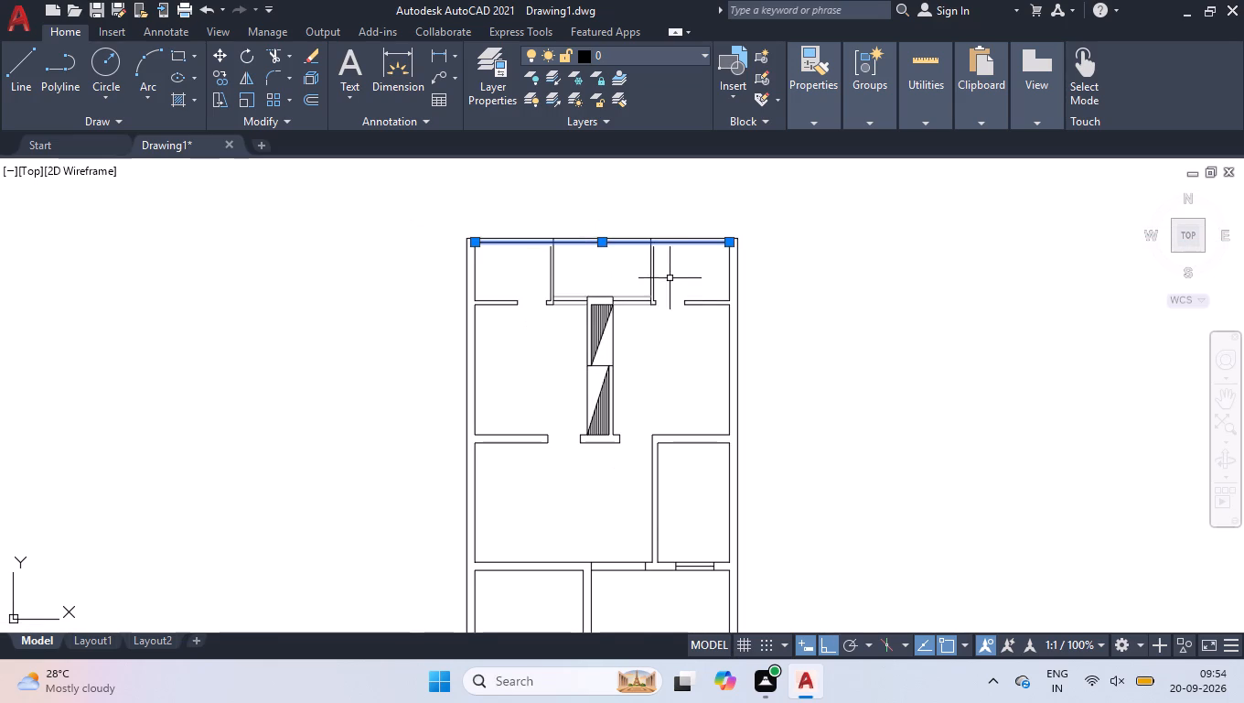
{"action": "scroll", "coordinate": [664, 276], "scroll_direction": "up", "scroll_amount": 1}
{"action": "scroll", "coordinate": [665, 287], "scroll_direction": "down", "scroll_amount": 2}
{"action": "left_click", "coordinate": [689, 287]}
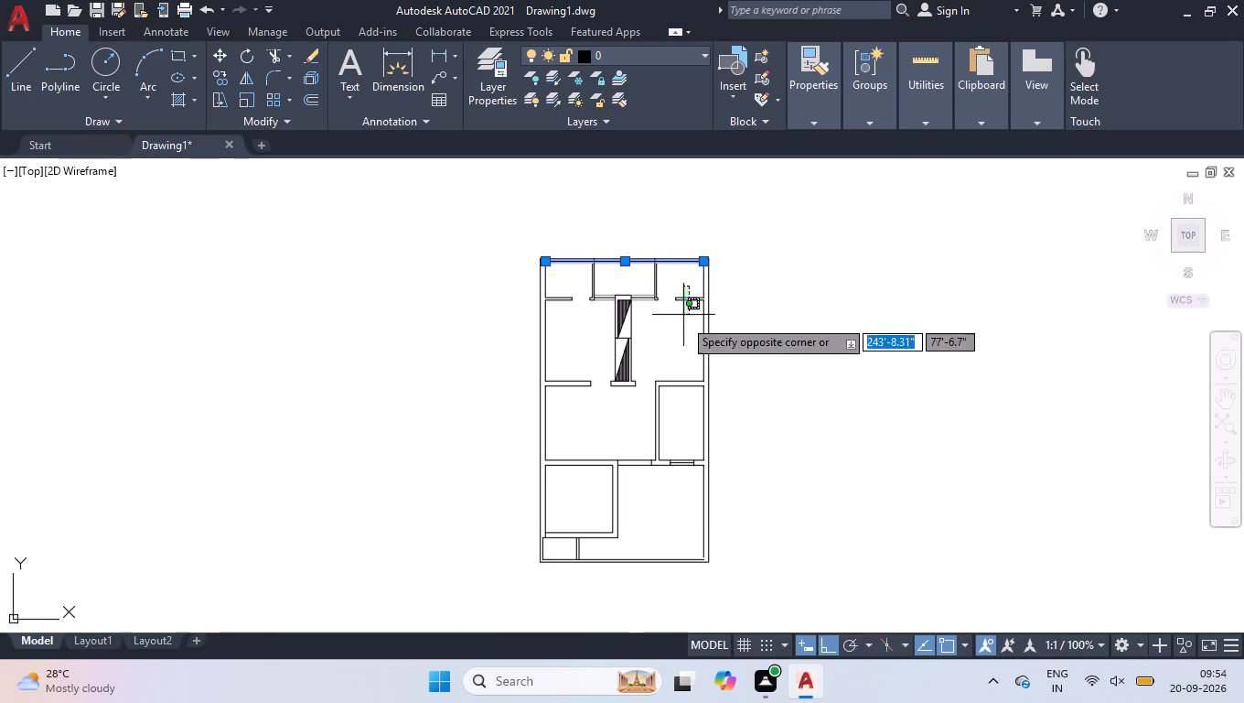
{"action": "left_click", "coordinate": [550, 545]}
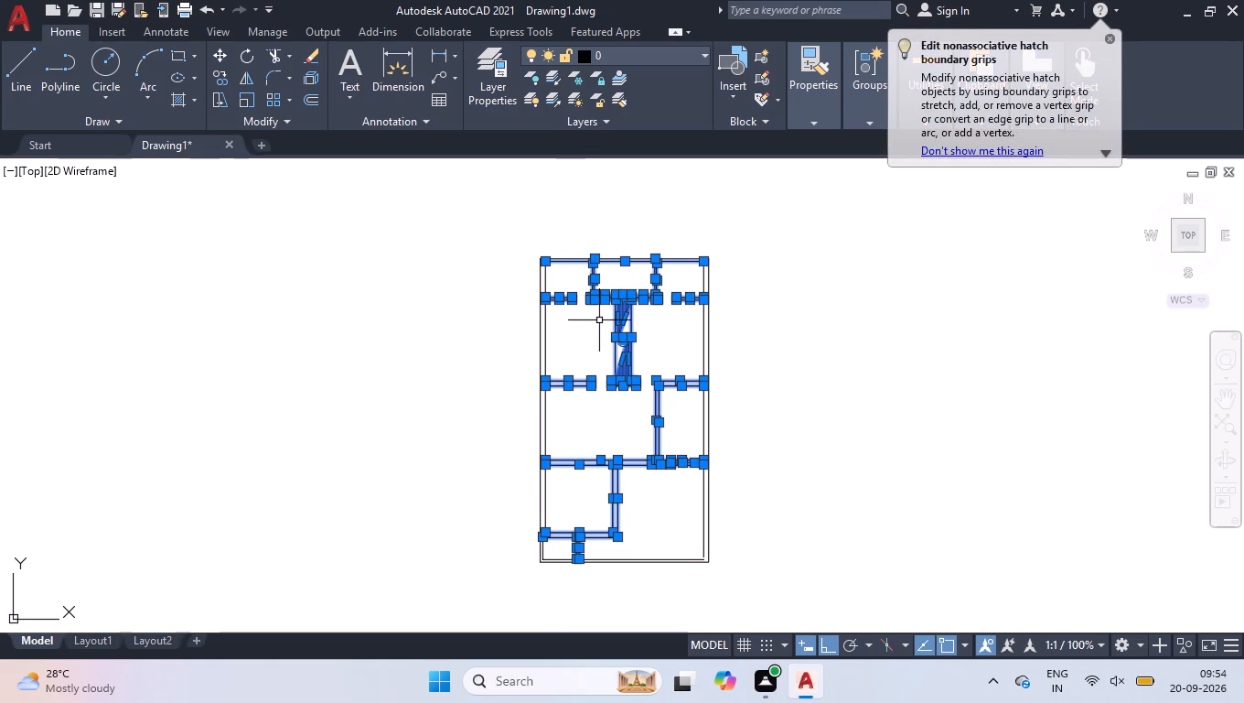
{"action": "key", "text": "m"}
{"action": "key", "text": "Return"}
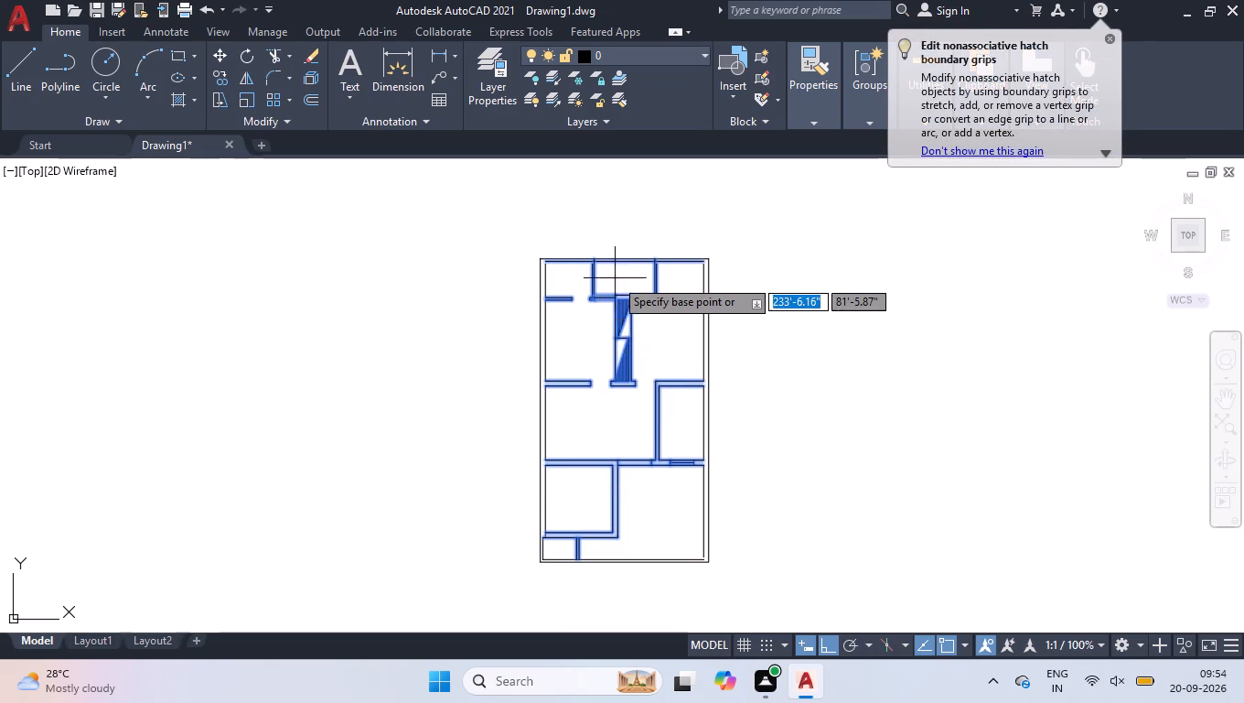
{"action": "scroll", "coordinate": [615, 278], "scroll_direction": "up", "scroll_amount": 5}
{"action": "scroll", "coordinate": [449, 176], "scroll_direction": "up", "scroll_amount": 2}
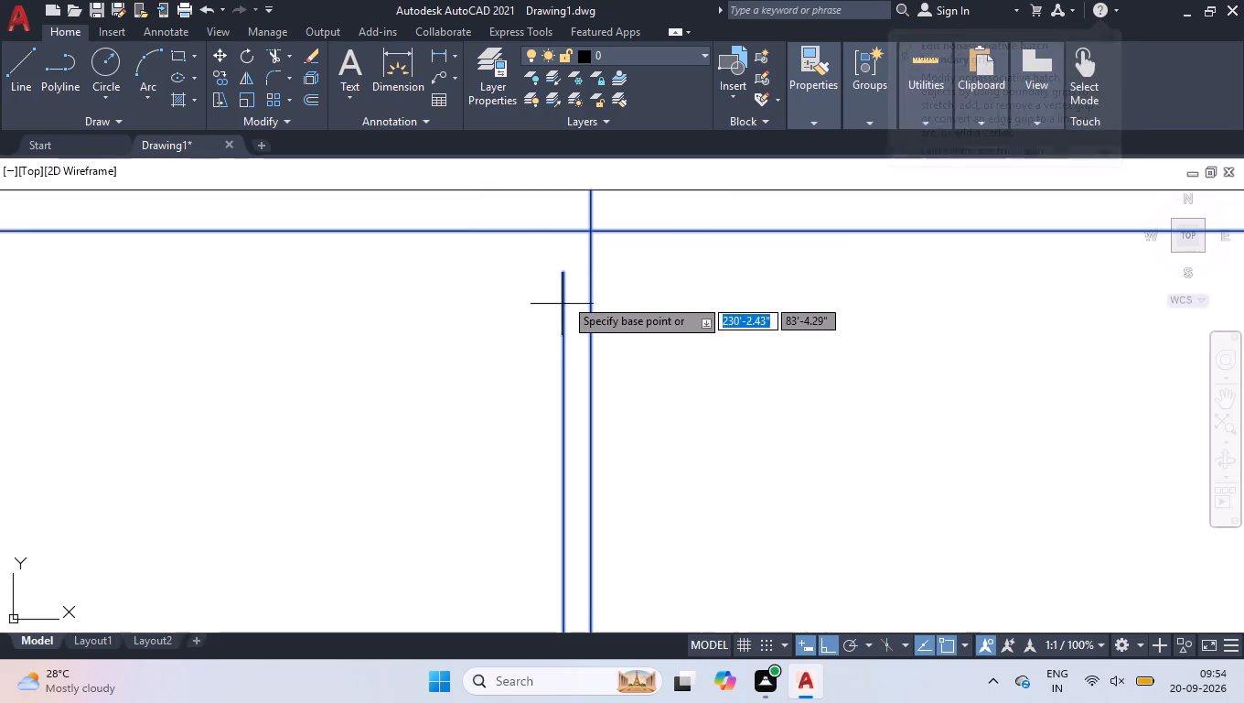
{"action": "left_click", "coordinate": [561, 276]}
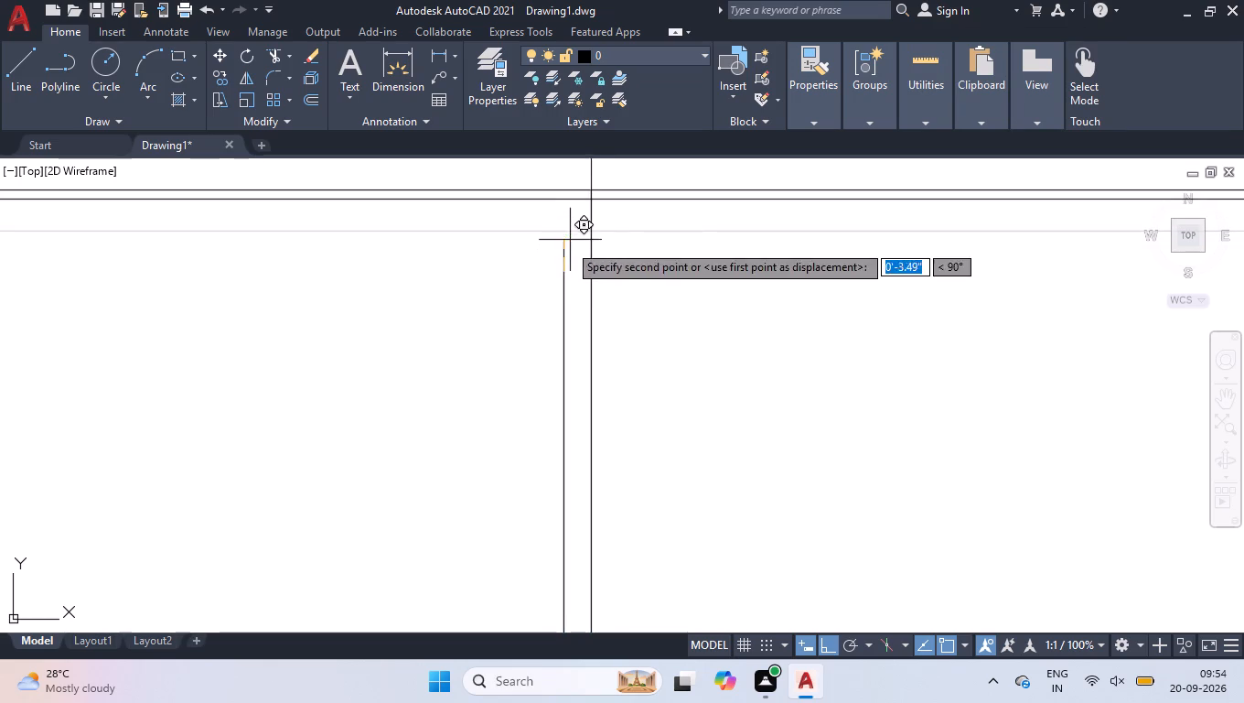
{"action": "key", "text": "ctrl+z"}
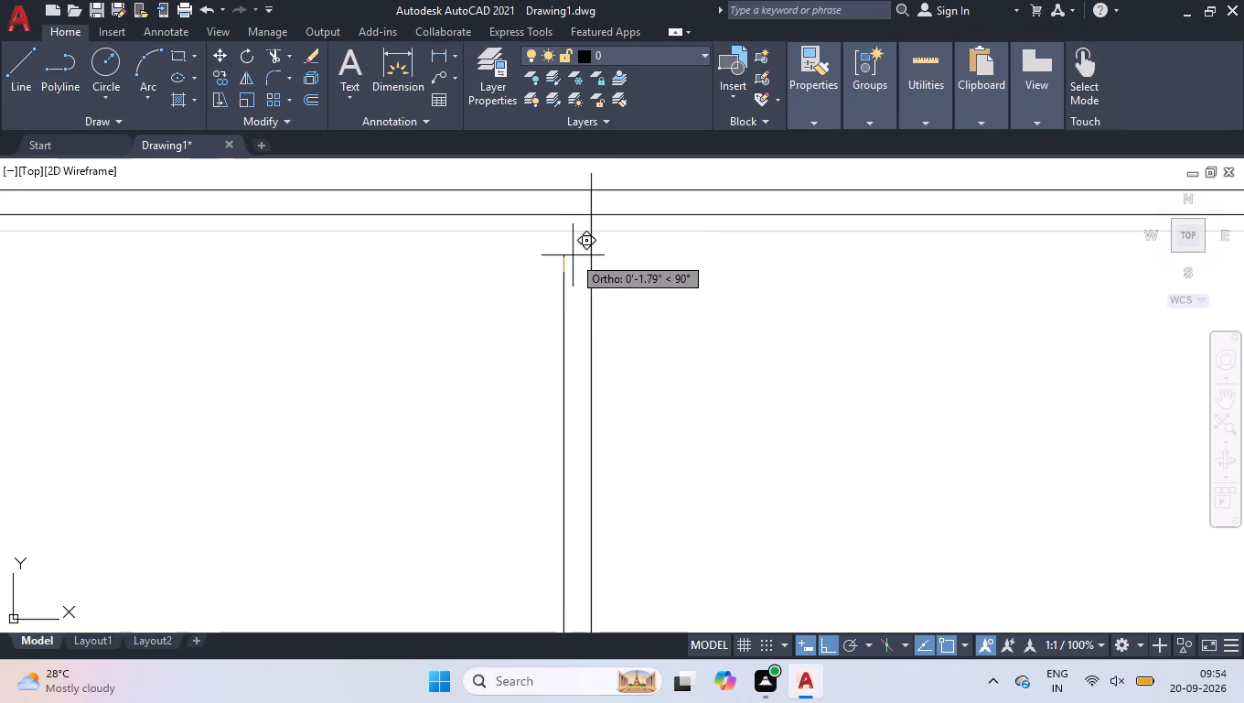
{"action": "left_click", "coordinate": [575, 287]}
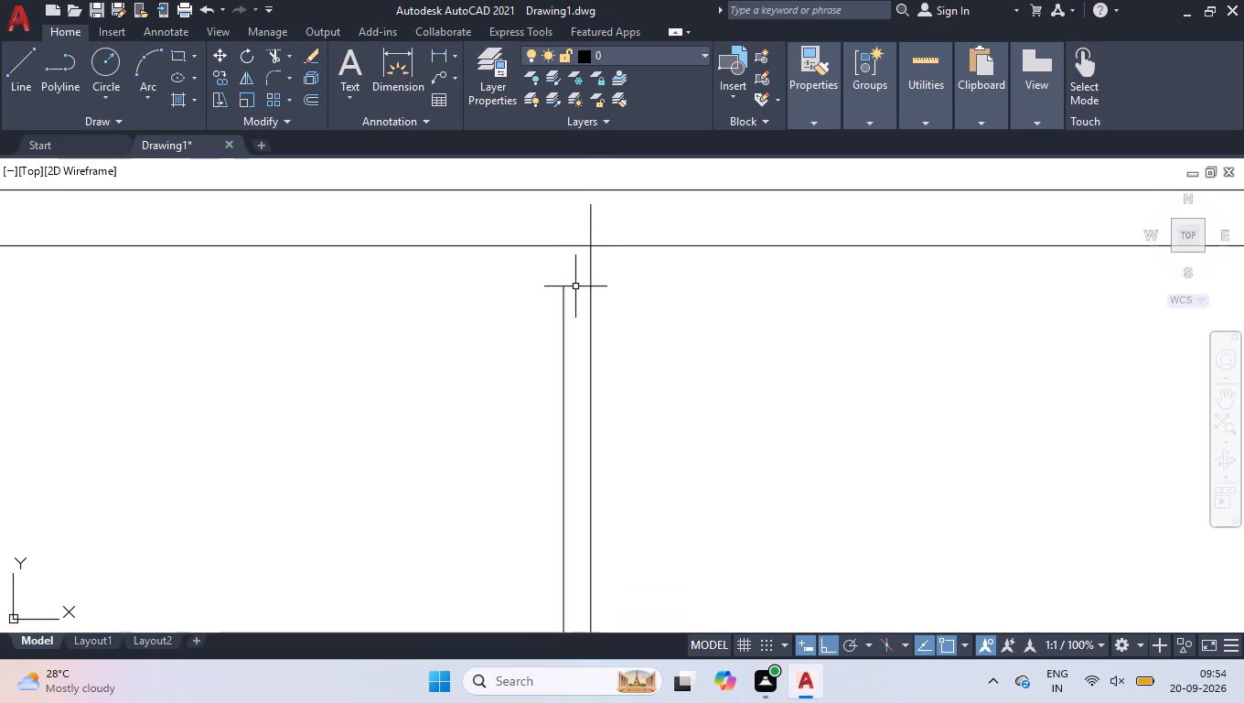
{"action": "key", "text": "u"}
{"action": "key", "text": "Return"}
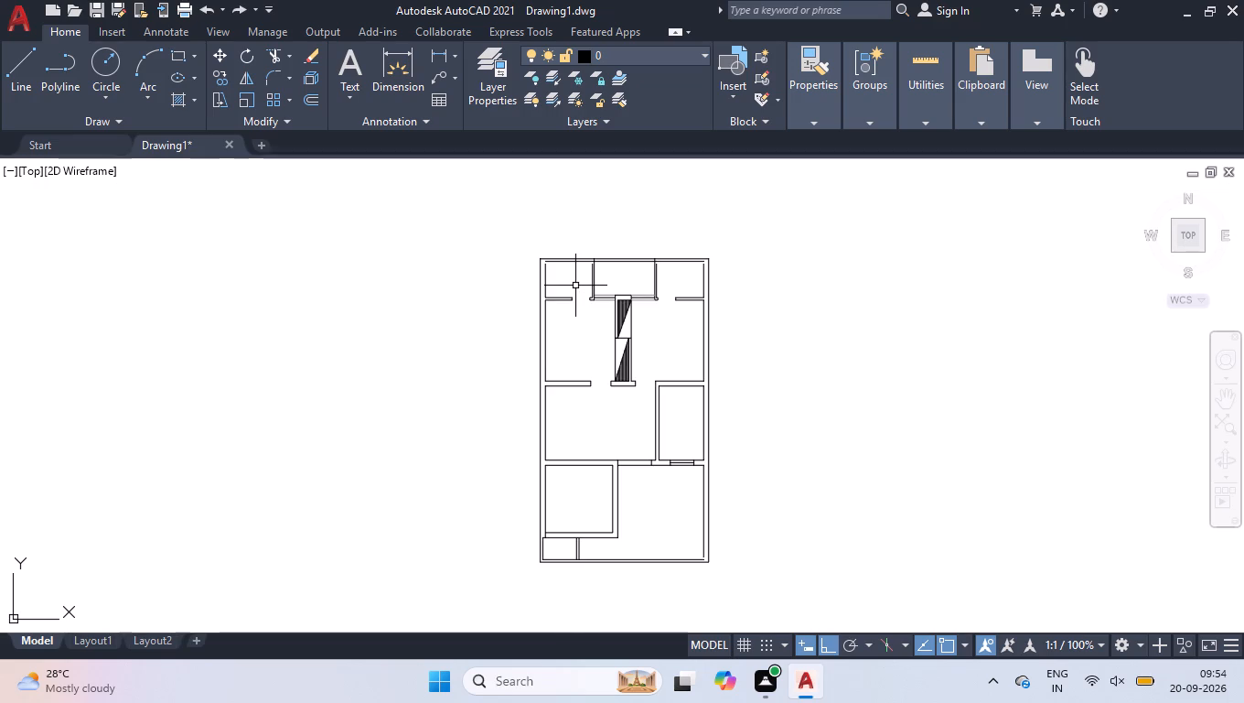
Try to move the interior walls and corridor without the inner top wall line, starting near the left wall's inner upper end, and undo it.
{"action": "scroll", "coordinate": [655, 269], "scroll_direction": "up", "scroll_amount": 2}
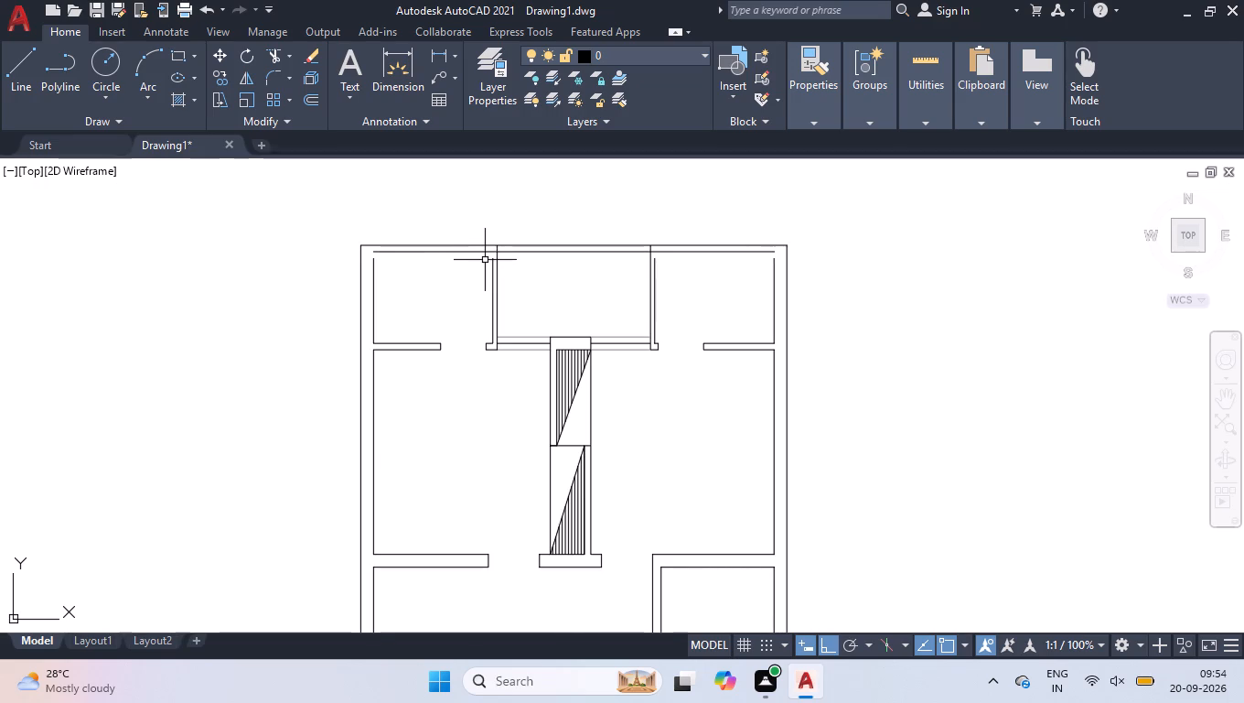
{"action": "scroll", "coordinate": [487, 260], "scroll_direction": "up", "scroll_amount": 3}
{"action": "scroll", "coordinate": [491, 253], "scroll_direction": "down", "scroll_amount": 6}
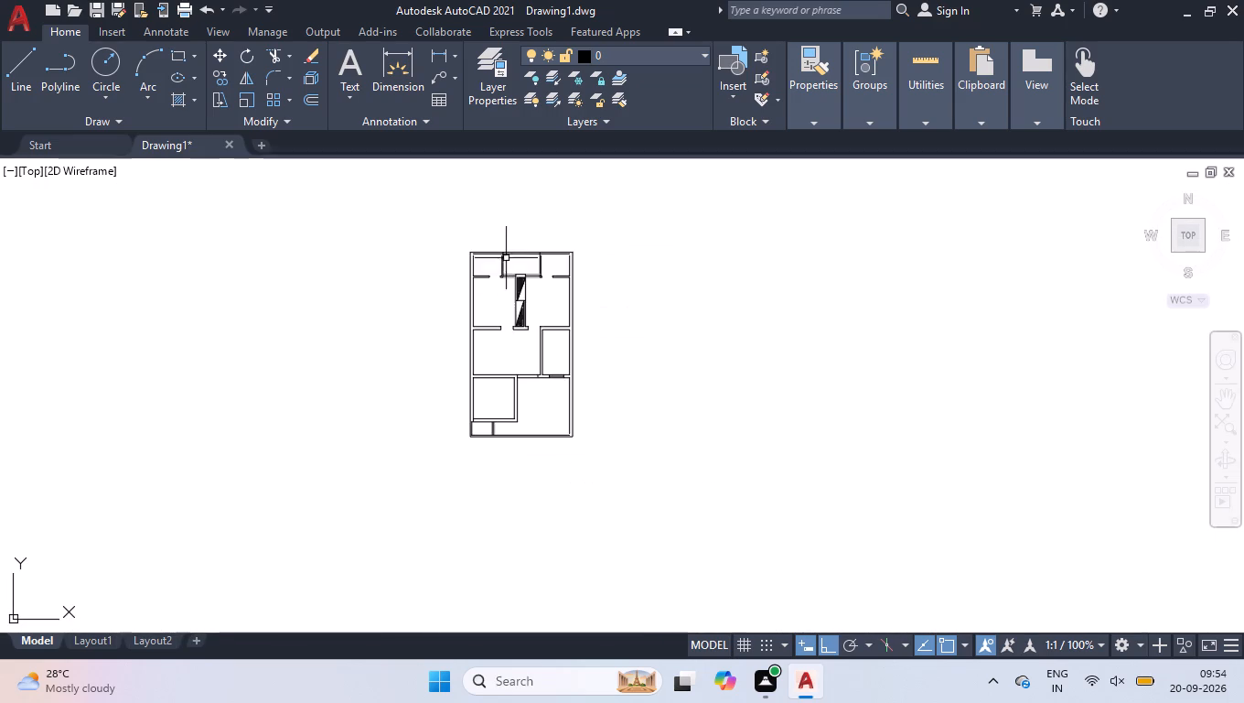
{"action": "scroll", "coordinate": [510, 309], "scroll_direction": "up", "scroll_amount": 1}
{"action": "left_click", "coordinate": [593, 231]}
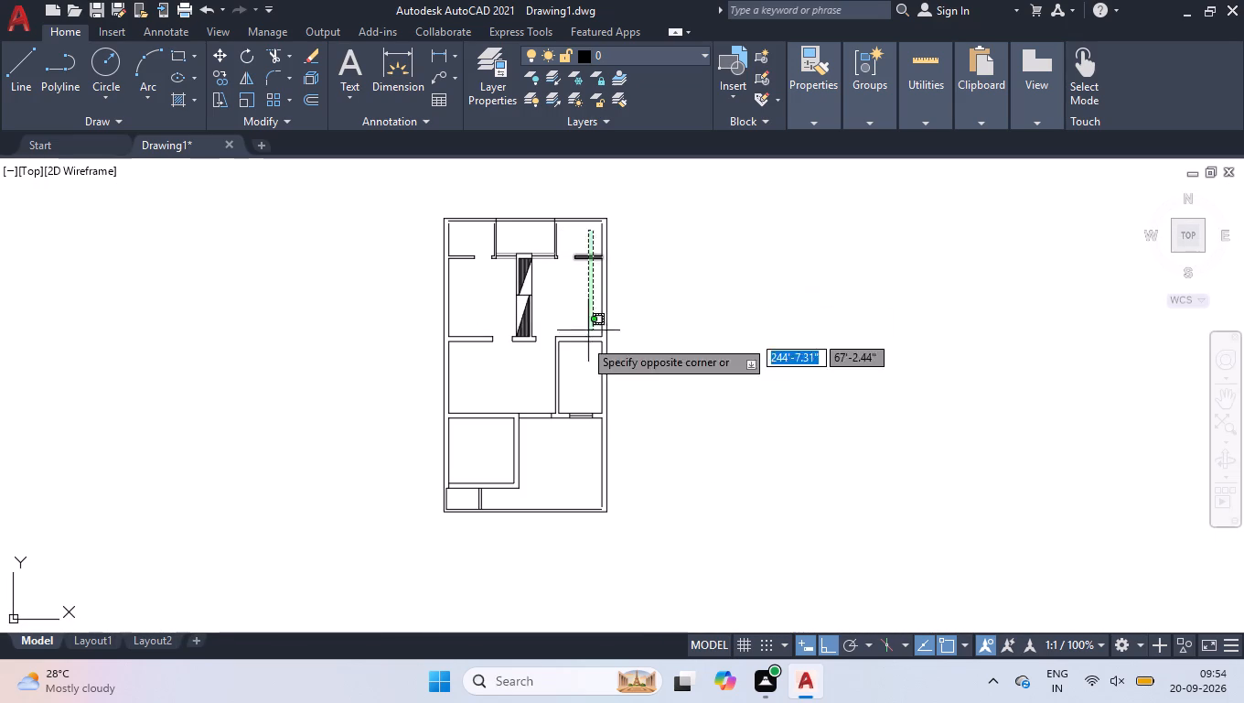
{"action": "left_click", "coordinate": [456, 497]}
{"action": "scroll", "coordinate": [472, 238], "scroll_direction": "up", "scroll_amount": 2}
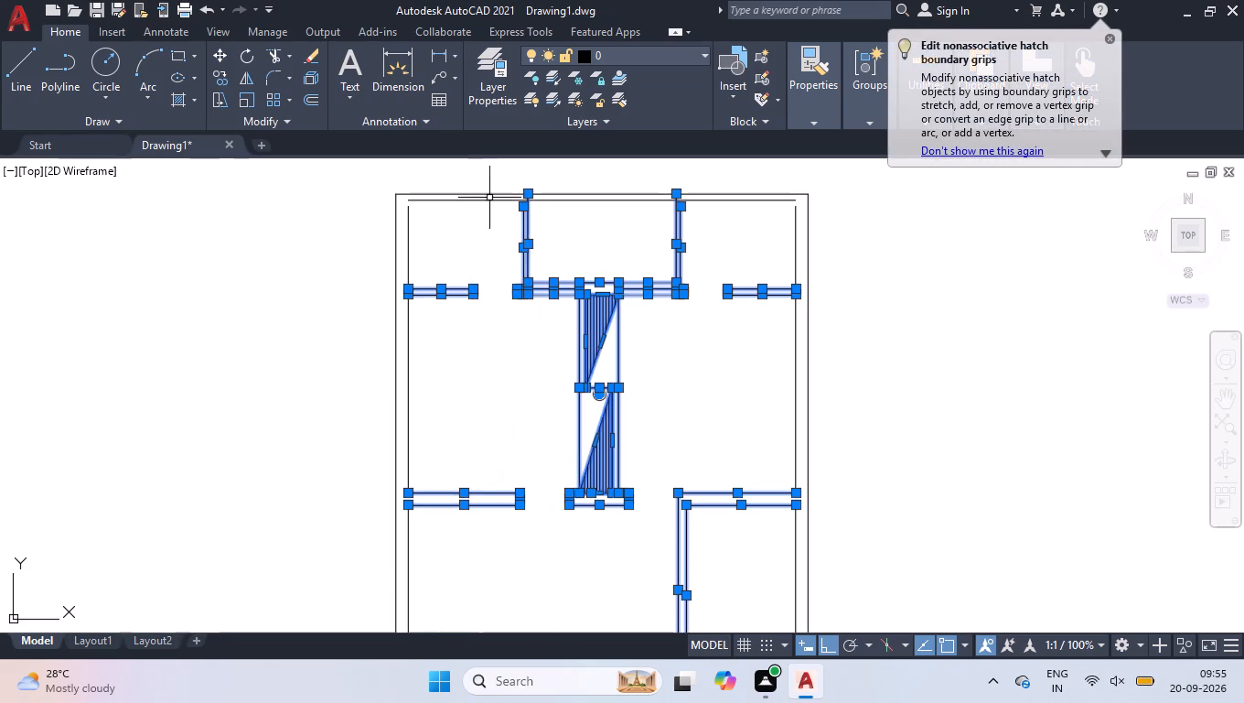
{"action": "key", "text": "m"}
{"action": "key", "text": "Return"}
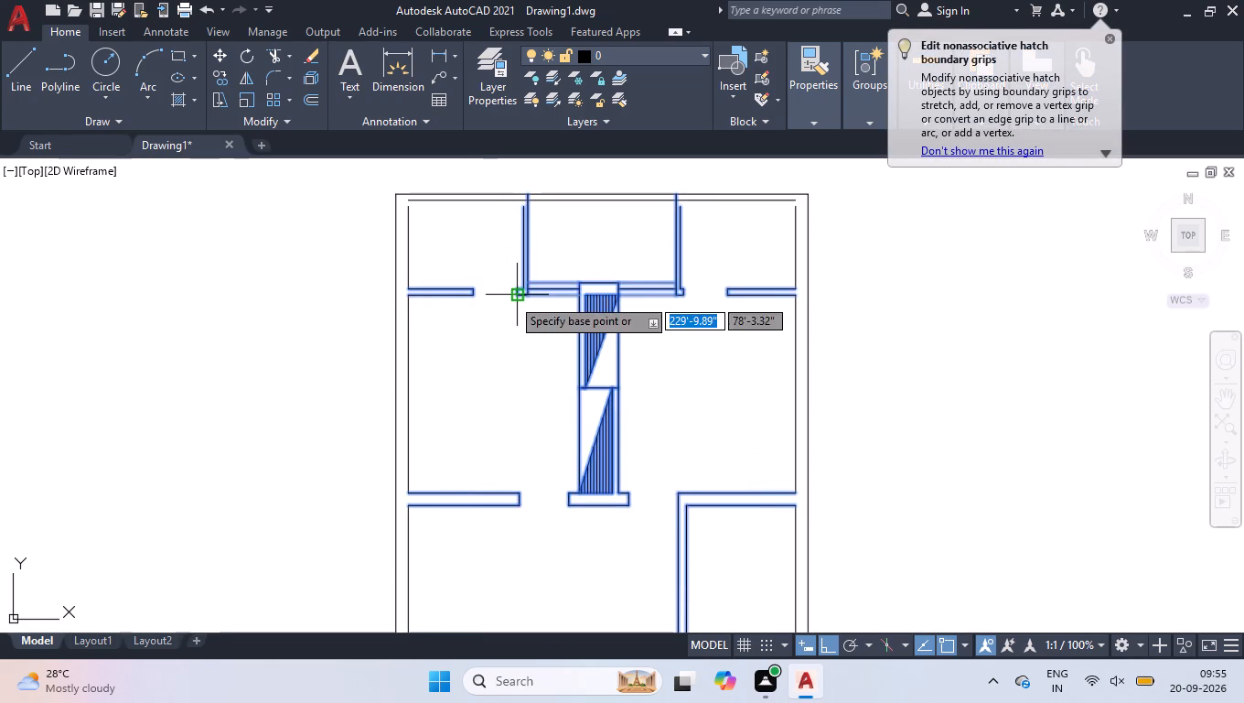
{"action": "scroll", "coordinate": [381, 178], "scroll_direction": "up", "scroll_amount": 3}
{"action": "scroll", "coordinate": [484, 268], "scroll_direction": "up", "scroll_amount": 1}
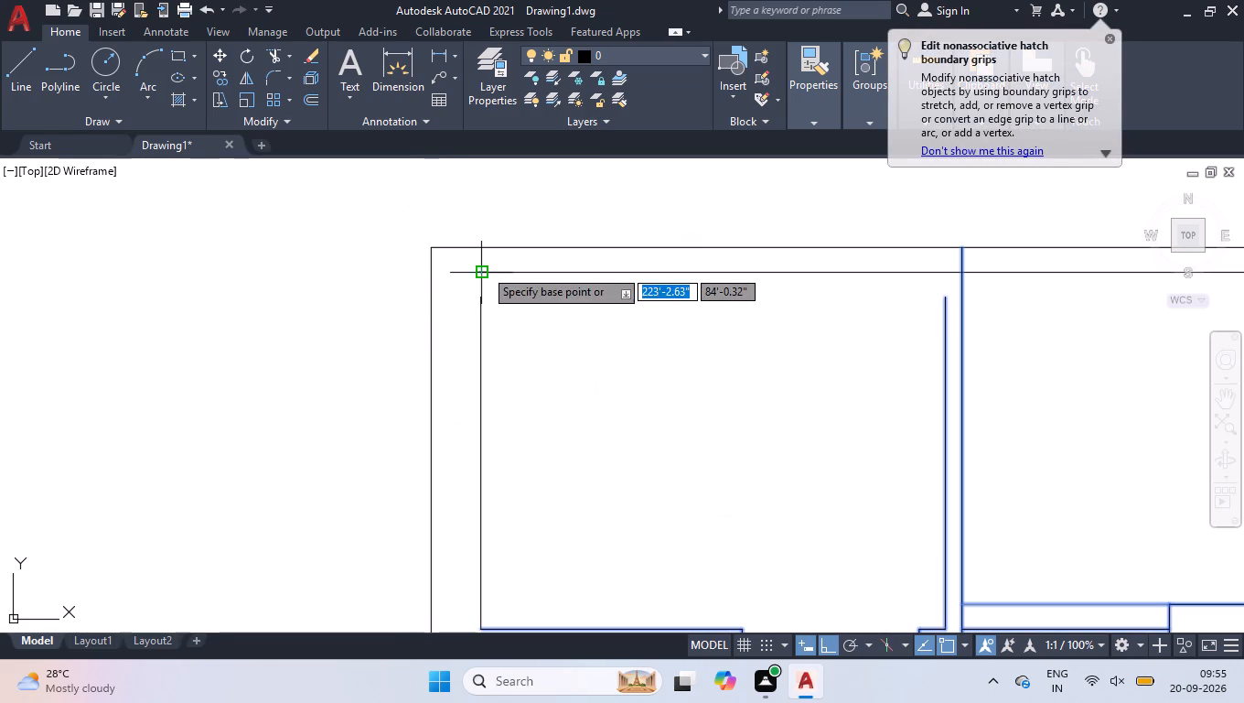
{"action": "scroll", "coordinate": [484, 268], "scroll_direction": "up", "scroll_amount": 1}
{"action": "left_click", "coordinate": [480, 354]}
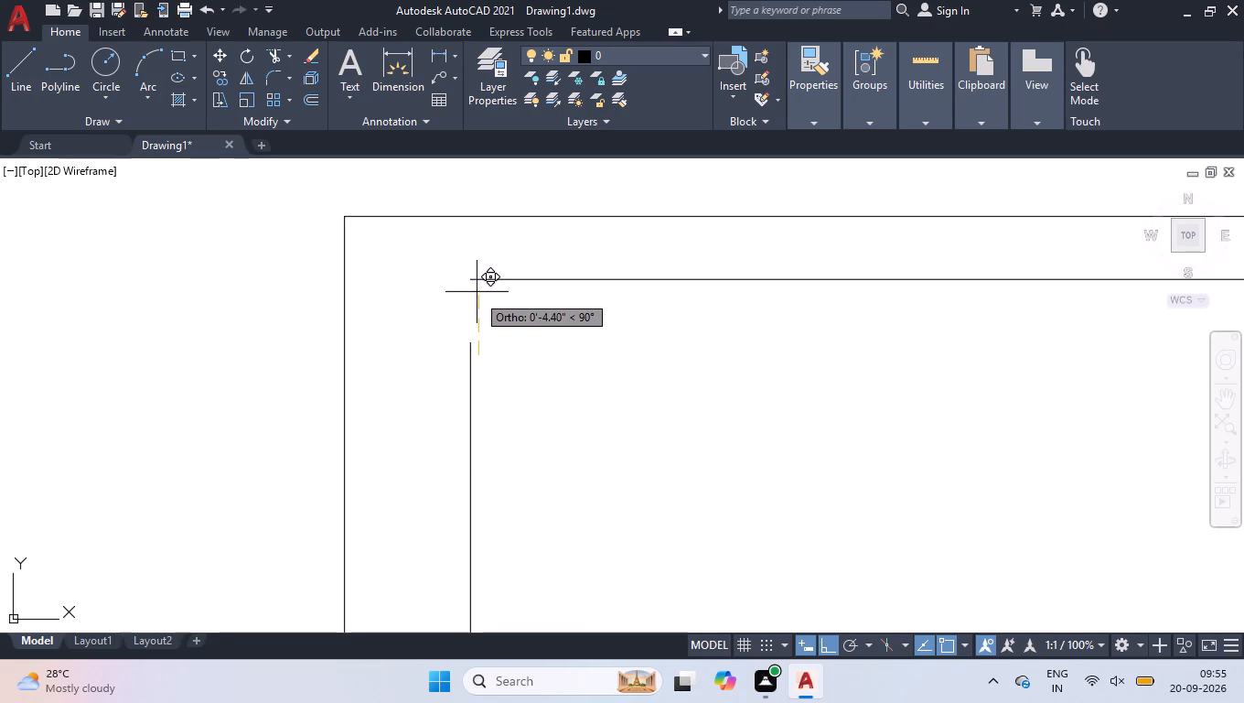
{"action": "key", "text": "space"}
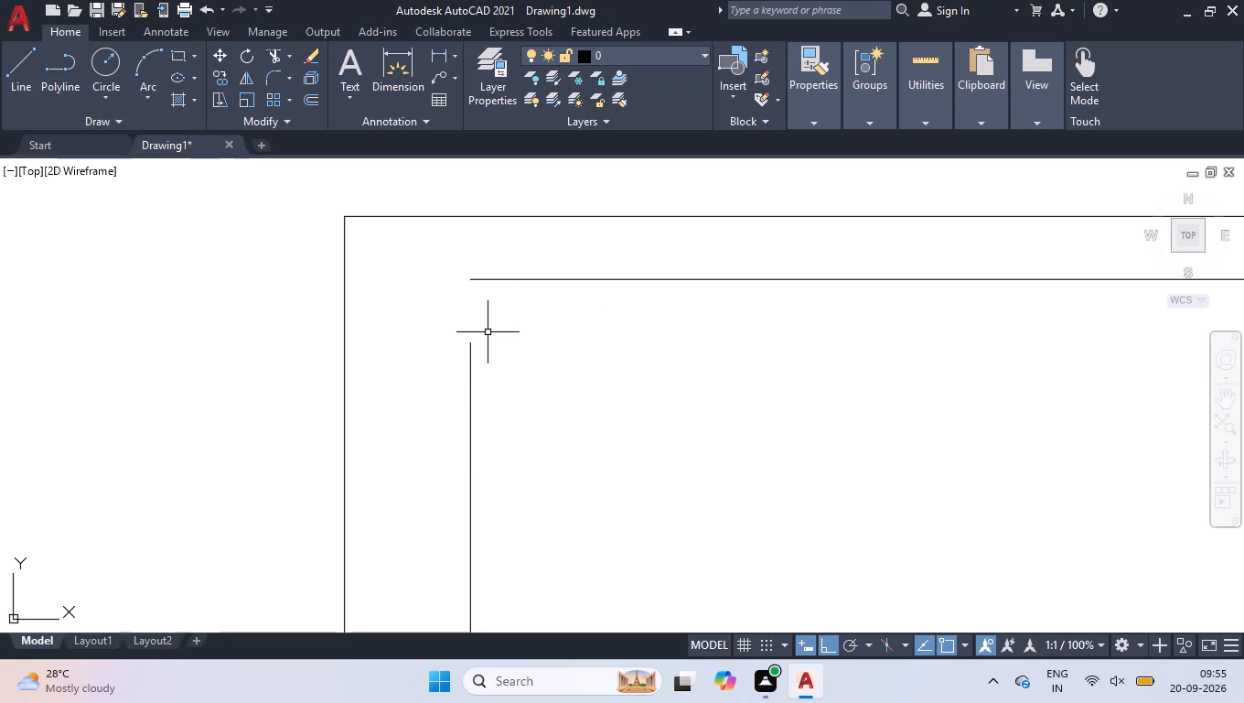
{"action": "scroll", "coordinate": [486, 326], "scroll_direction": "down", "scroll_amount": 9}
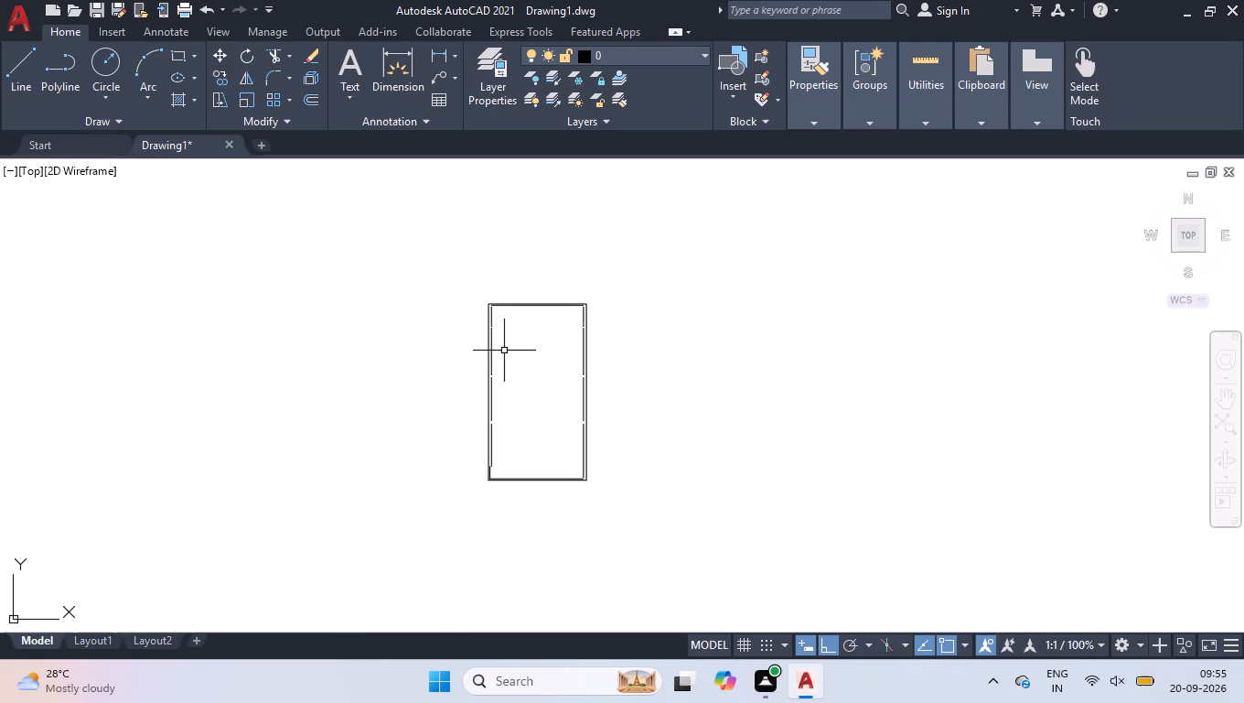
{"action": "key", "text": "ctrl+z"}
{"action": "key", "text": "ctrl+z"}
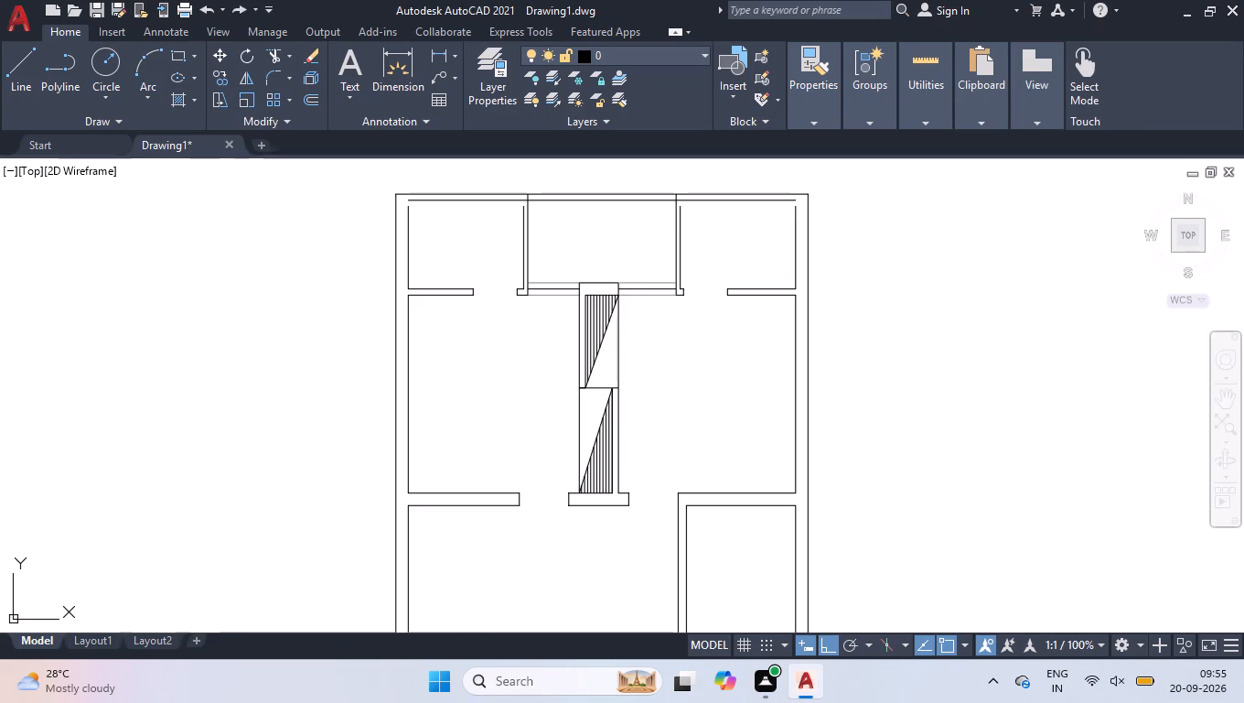
Move the interior walls and corridor 4.5" up, from the left inner wall line's upper end to the inner top wall line.
{"action": "scroll", "coordinate": [552, 395], "scroll_direction": "down", "scroll_amount": 4}
{"action": "scroll", "coordinate": [551, 401], "scroll_direction": "up", "scroll_amount": 1}
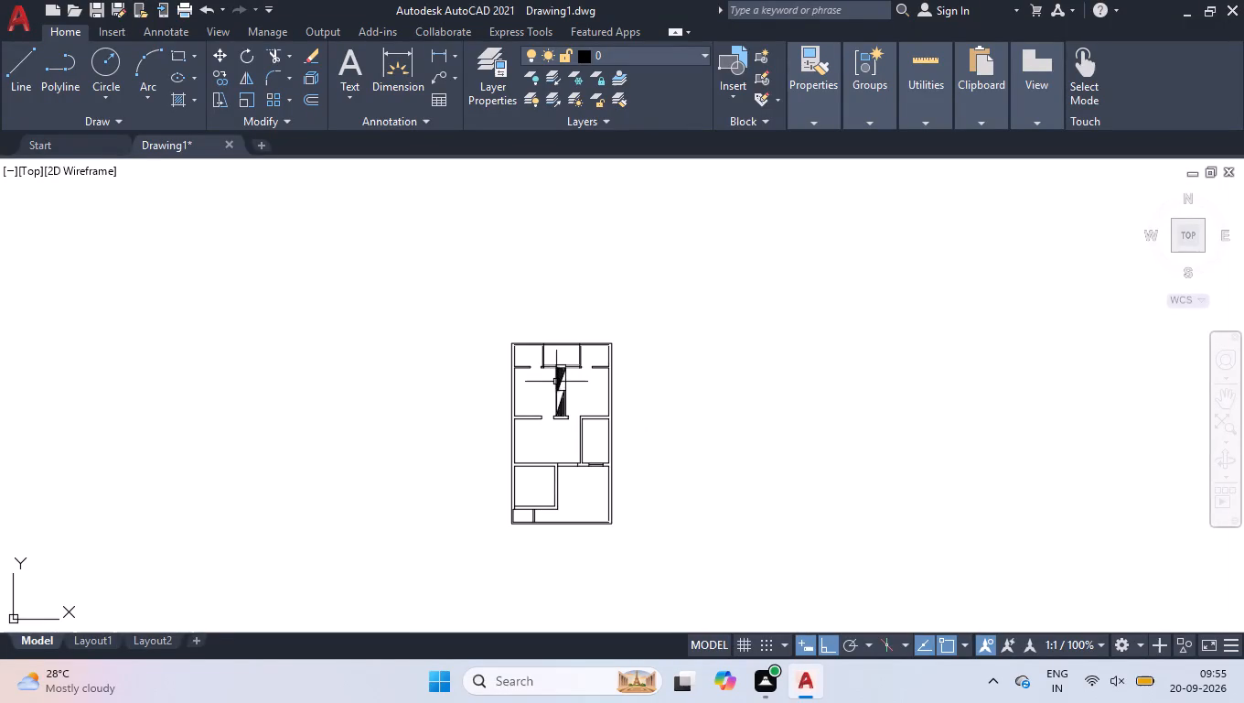
{"action": "scroll", "coordinate": [556, 382], "scroll_direction": "up", "scroll_amount": 1}
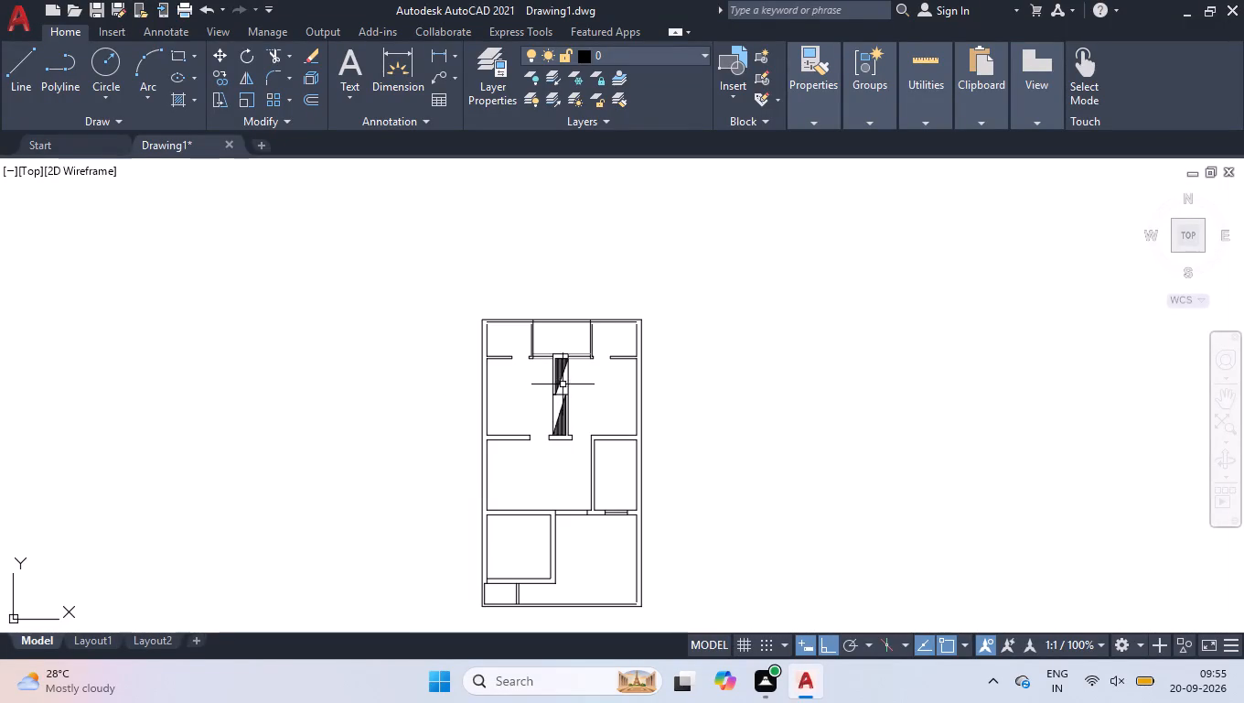
{"action": "scroll", "coordinate": [593, 340], "scroll_direction": "down", "scroll_amount": 1}
{"action": "scroll", "coordinate": [549, 421], "scroll_direction": "up", "scroll_amount": 1}
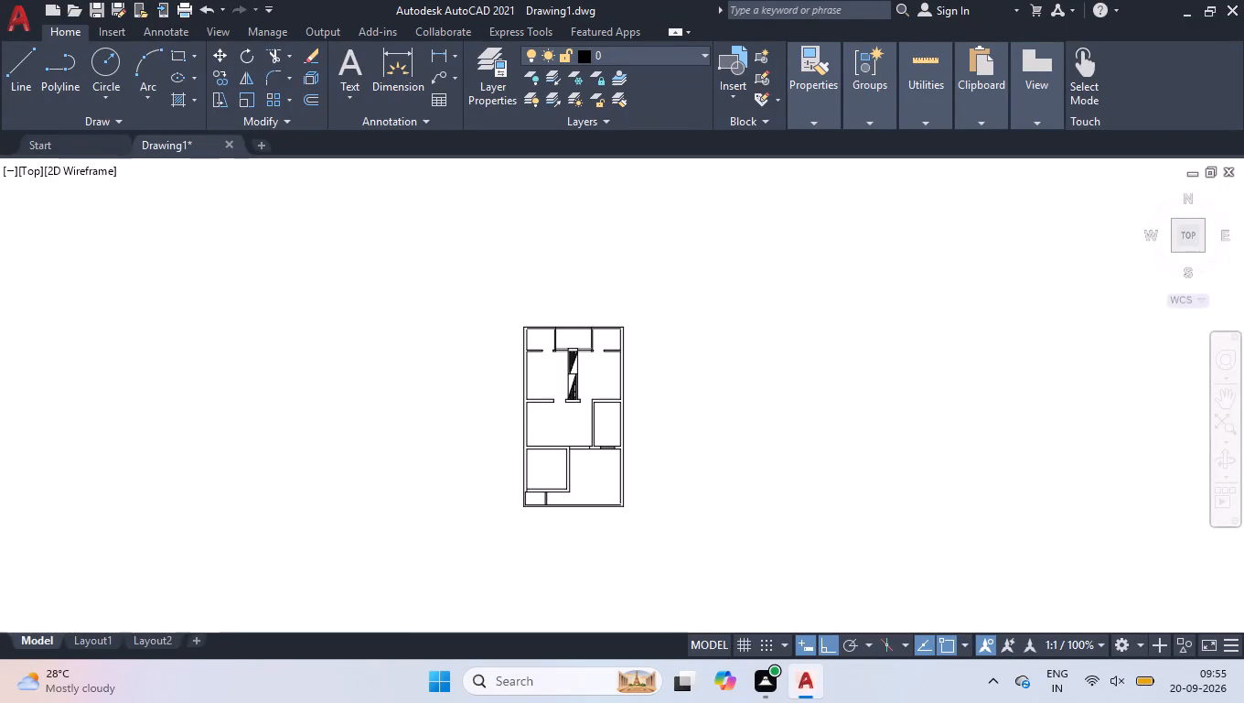
{"action": "left_click", "coordinate": [649, 293]}
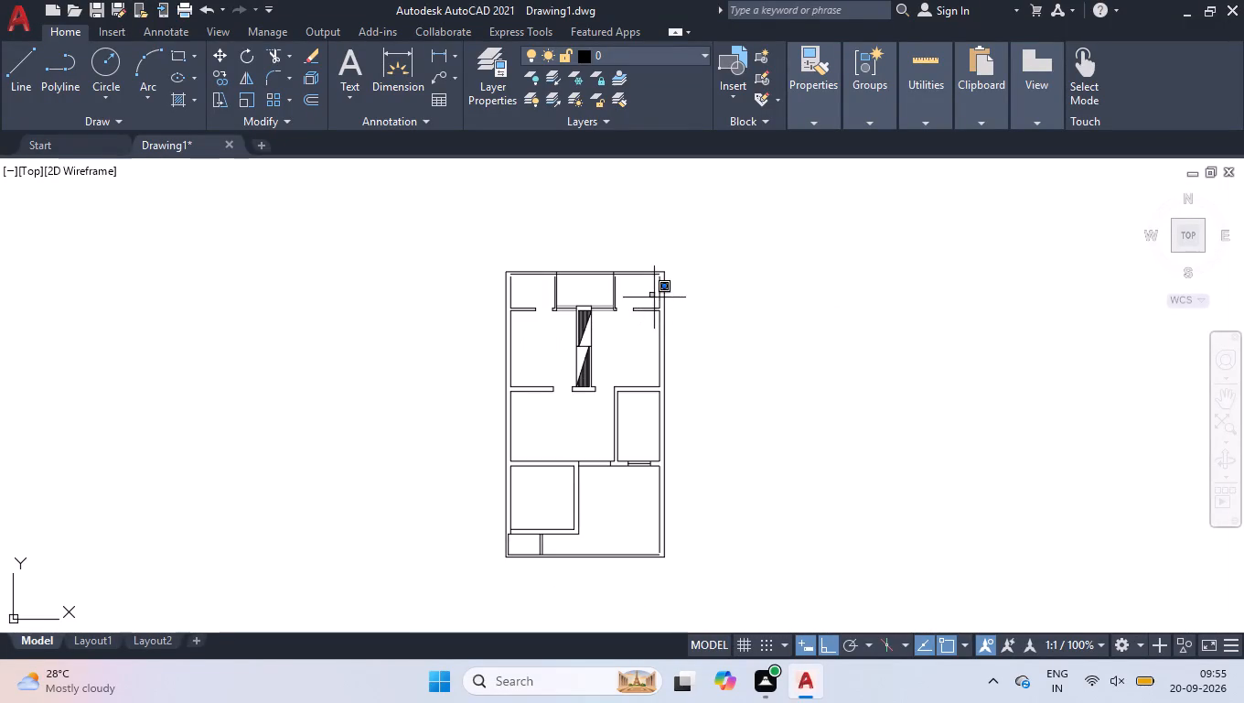
{"action": "left_click", "coordinate": [520, 545]}
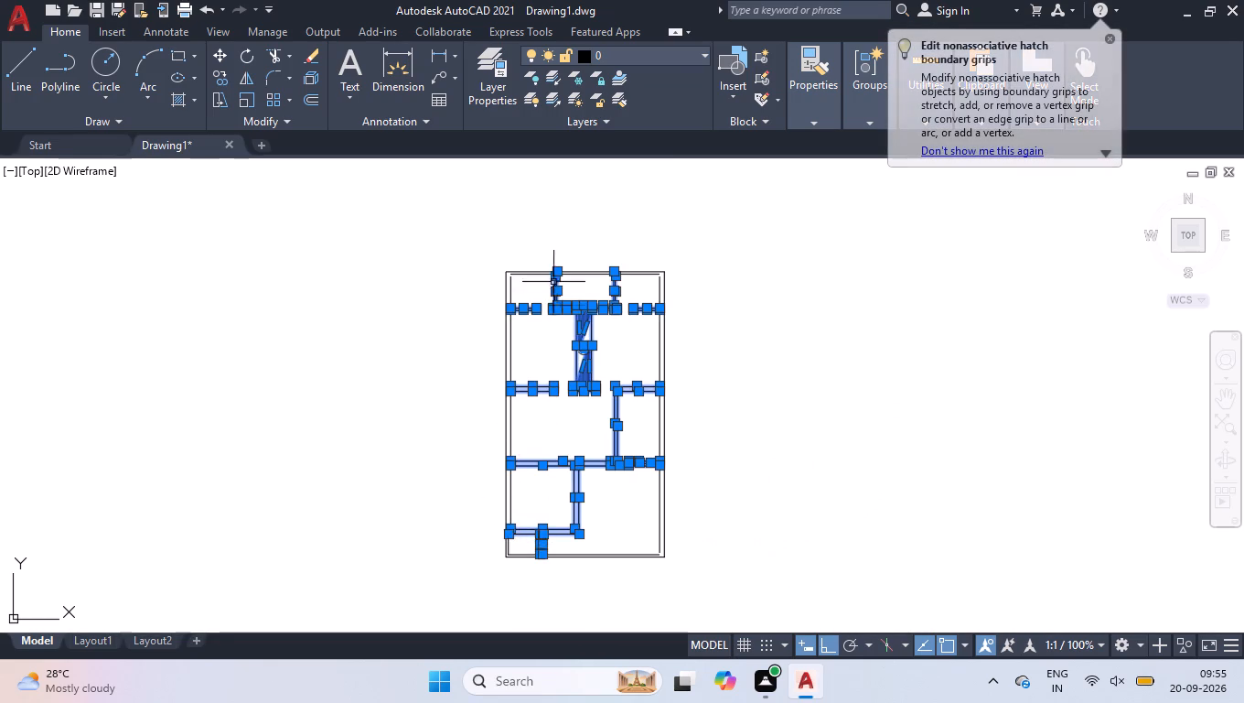
{"action": "scroll", "coordinate": [540, 279], "scroll_direction": "up", "scroll_amount": 4}
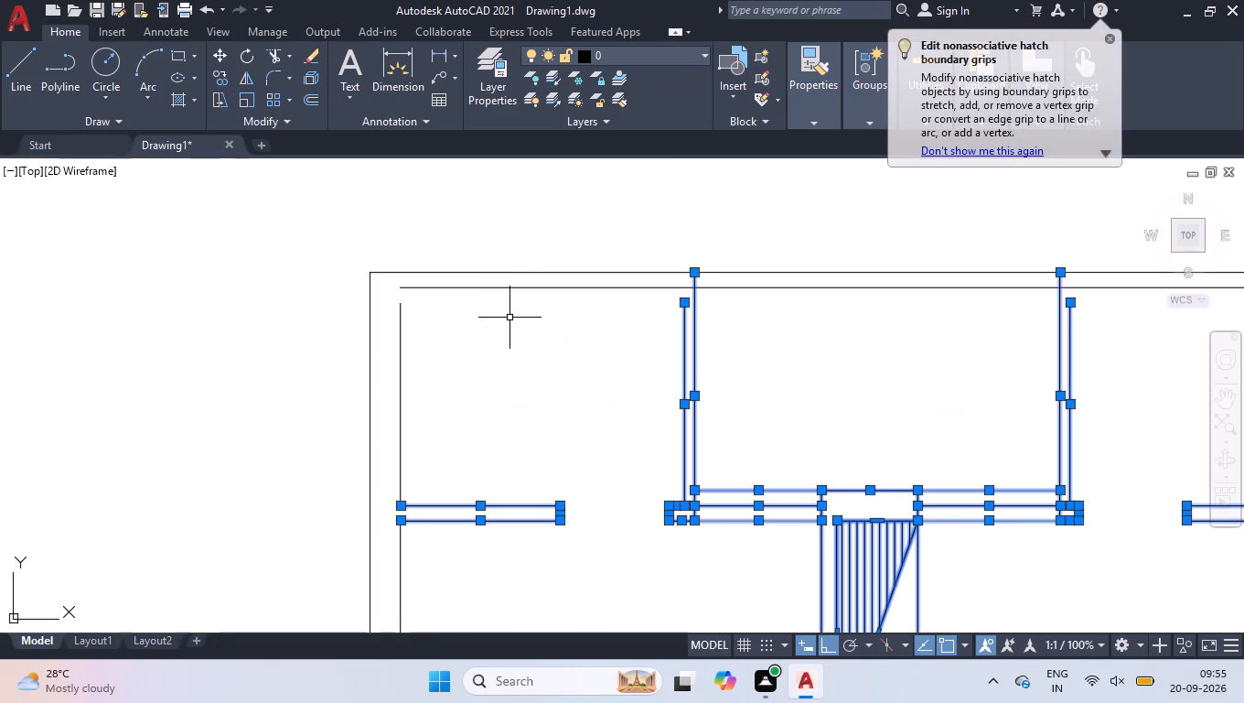
{"action": "type", "text": "mov"}
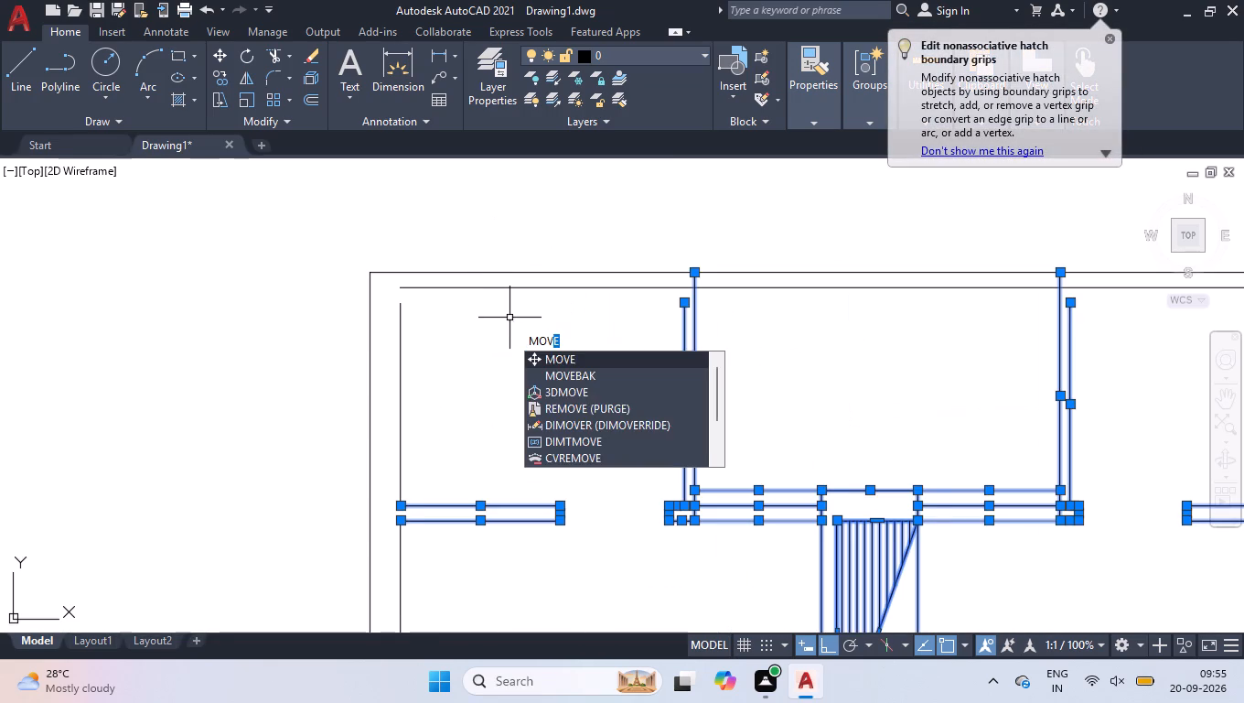
{"action": "key", "text": "Return"}
{"action": "scroll", "coordinate": [362, 283], "scroll_direction": "up", "scroll_amount": 1}
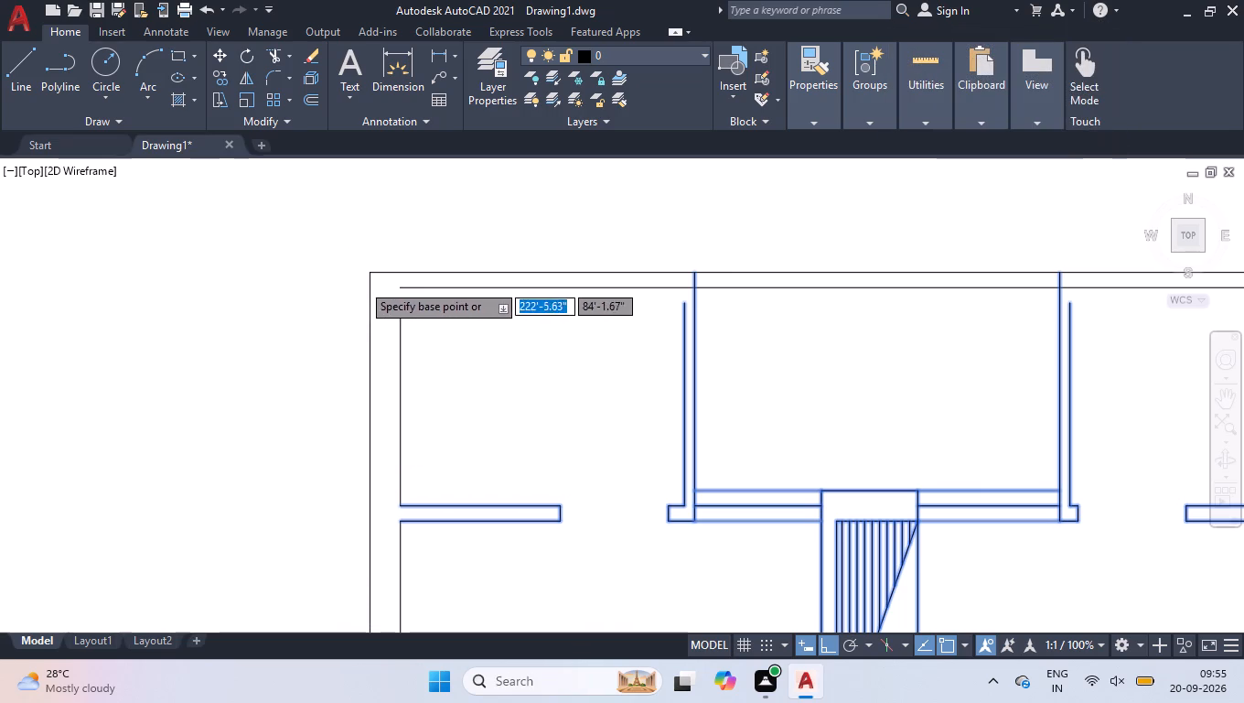
{"action": "scroll", "coordinate": [362, 283], "scroll_direction": "up", "scroll_amount": 1}
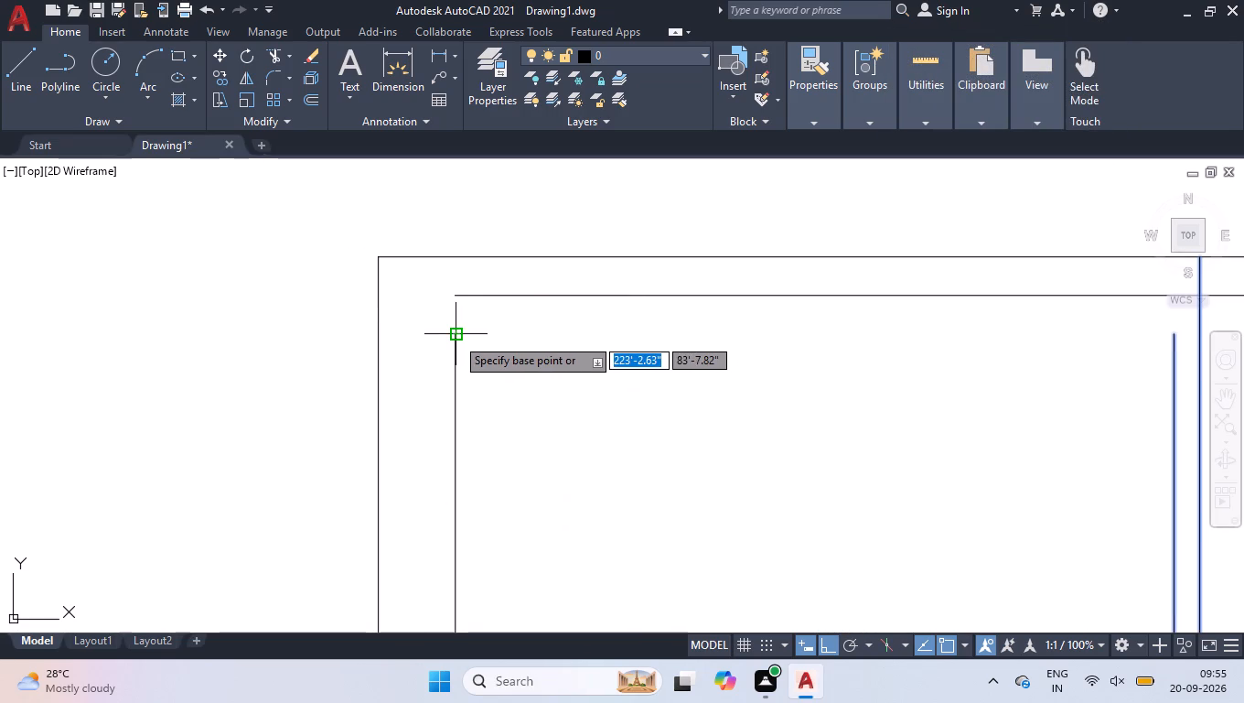
{"action": "left_click", "coordinate": [456, 338]}
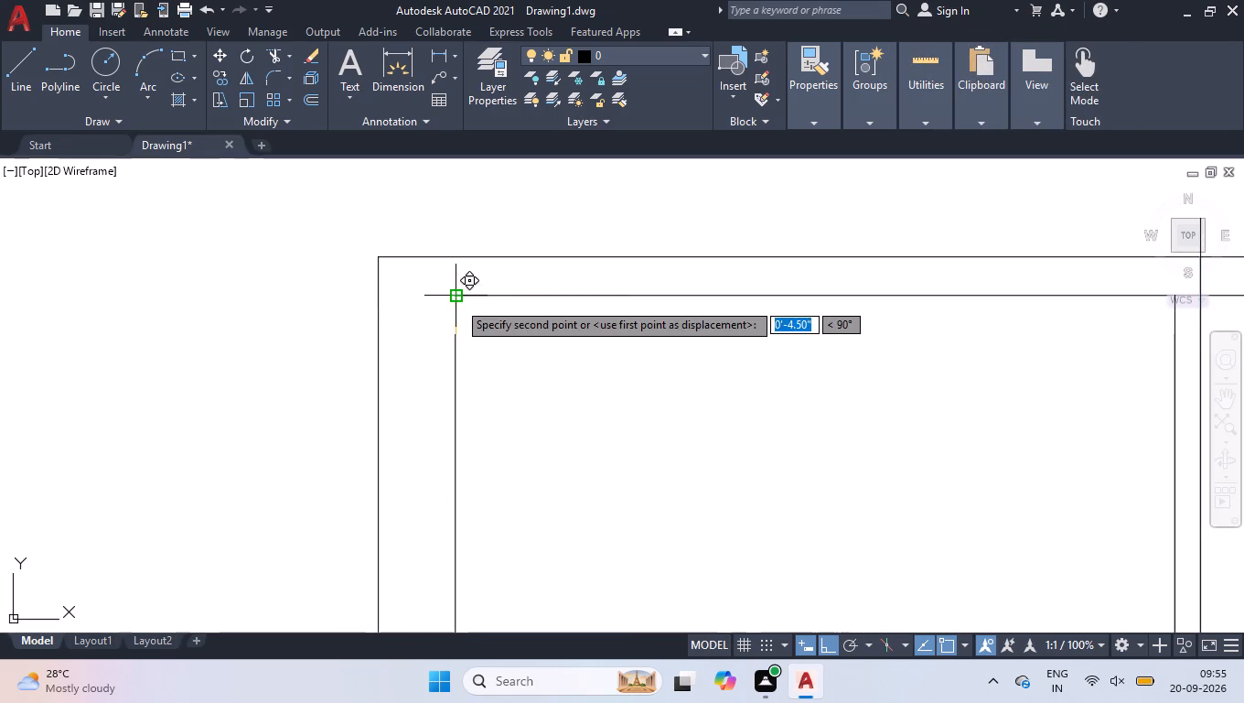
{"action": "left_click", "coordinate": [456, 299]}
{"action": "scroll", "coordinate": [395, 297], "scroll_direction": "down", "scroll_amount": 4}
{"action": "scroll", "coordinate": [489, 280], "scroll_direction": "down", "scroll_amount": 2}
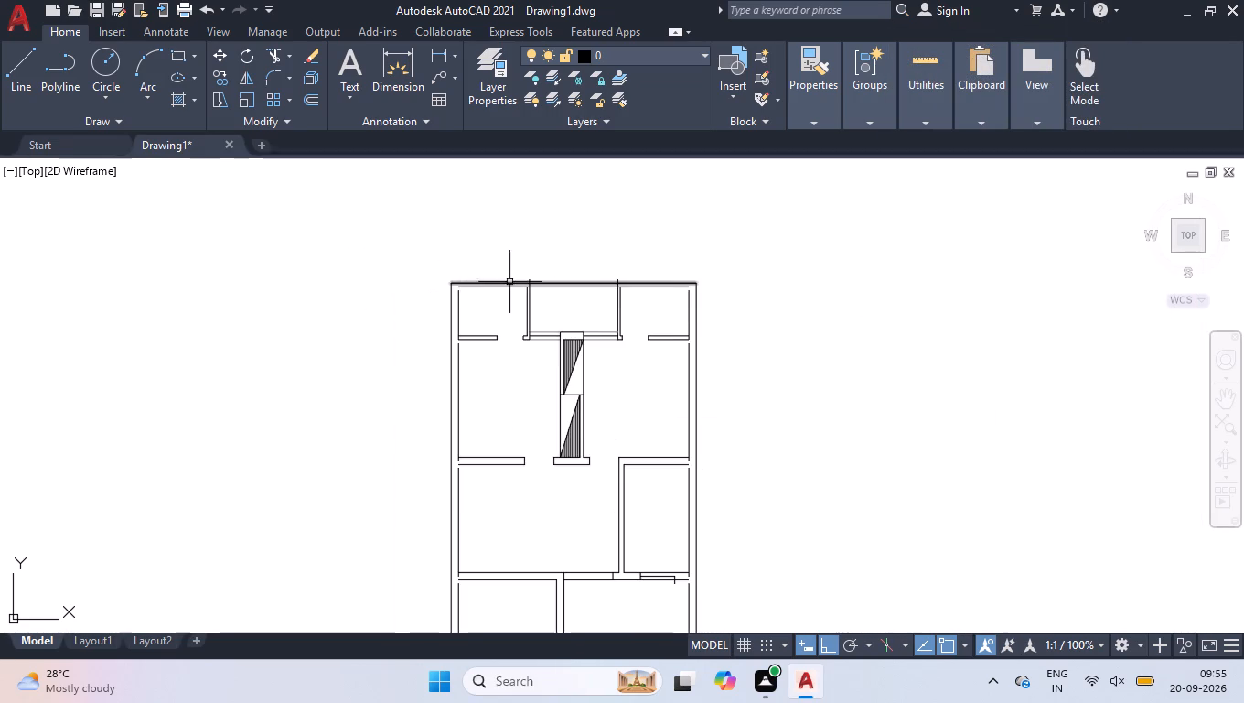
Undo the last upward move of the interior walls and corridor.
{"action": "scroll", "coordinate": [672, 322], "scroll_direction": "down", "scroll_amount": 1}
{"action": "scroll", "coordinate": [588, 326], "scroll_direction": "up", "scroll_amount": 4}
{"action": "scroll", "coordinate": [586, 324], "scroll_direction": "down", "scroll_amount": 1}
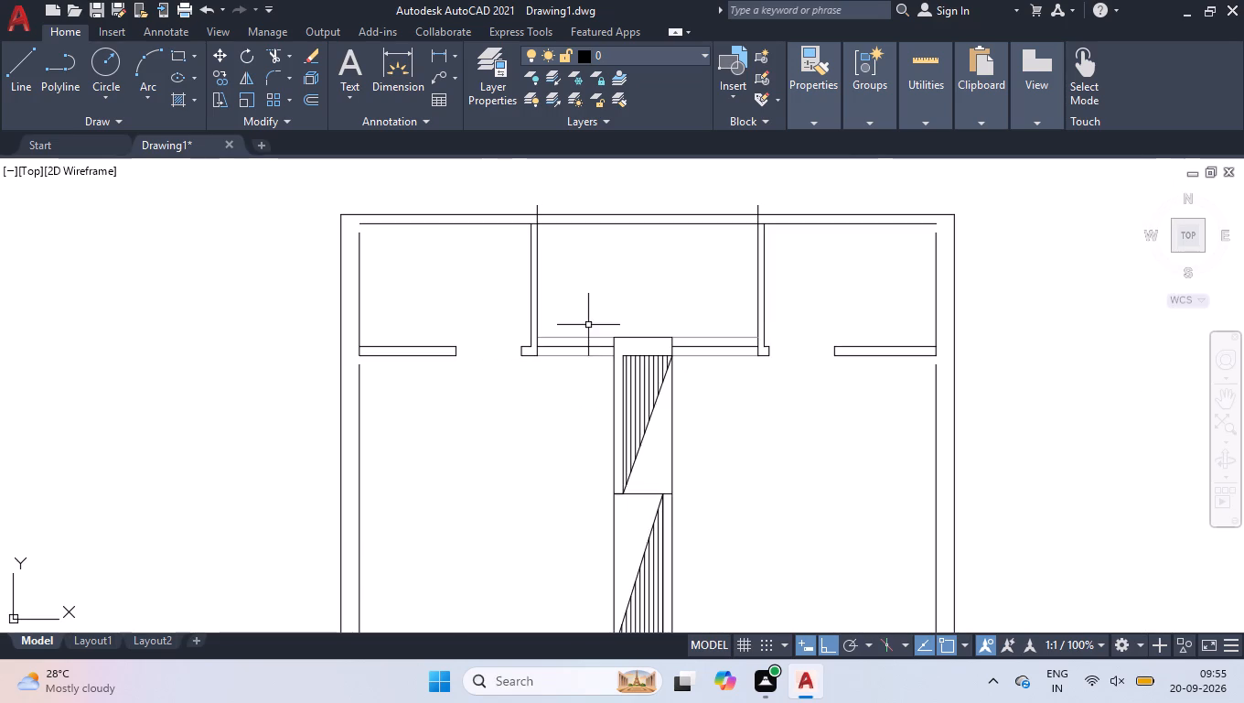
{"action": "scroll", "coordinate": [607, 292], "scroll_direction": "down", "scroll_amount": 1}
{"action": "scroll", "coordinate": [483, 296], "scroll_direction": "down", "scroll_amount": 1}
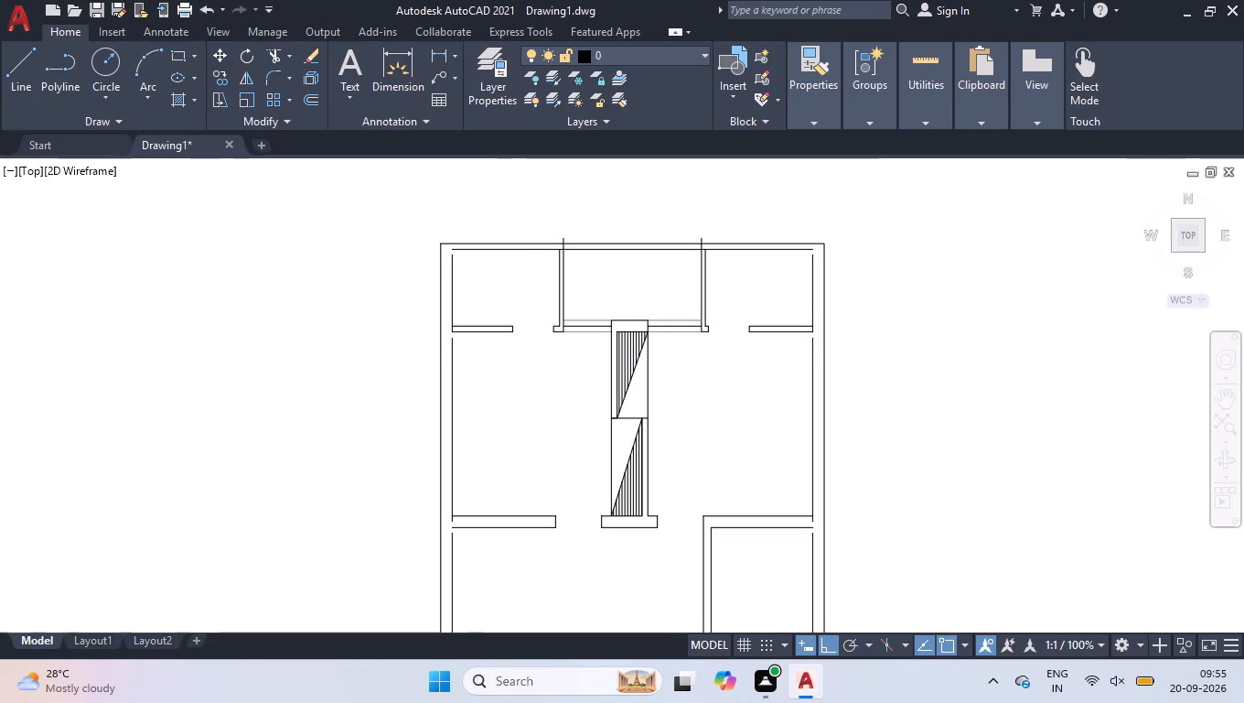
{"action": "scroll", "coordinate": [498, 313], "scroll_direction": "down", "scroll_amount": 2}
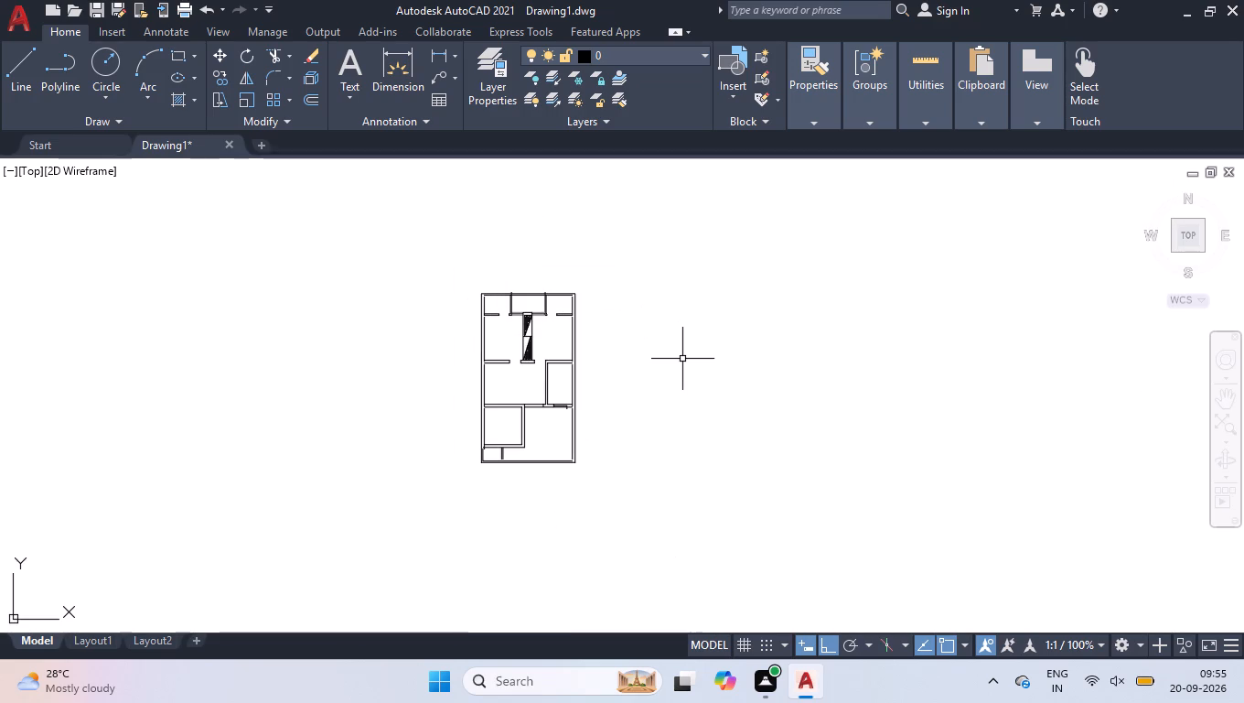
{"action": "key", "text": "z"}
{"action": "key", "text": "BackSpace"}
{"action": "key", "text": "u"}
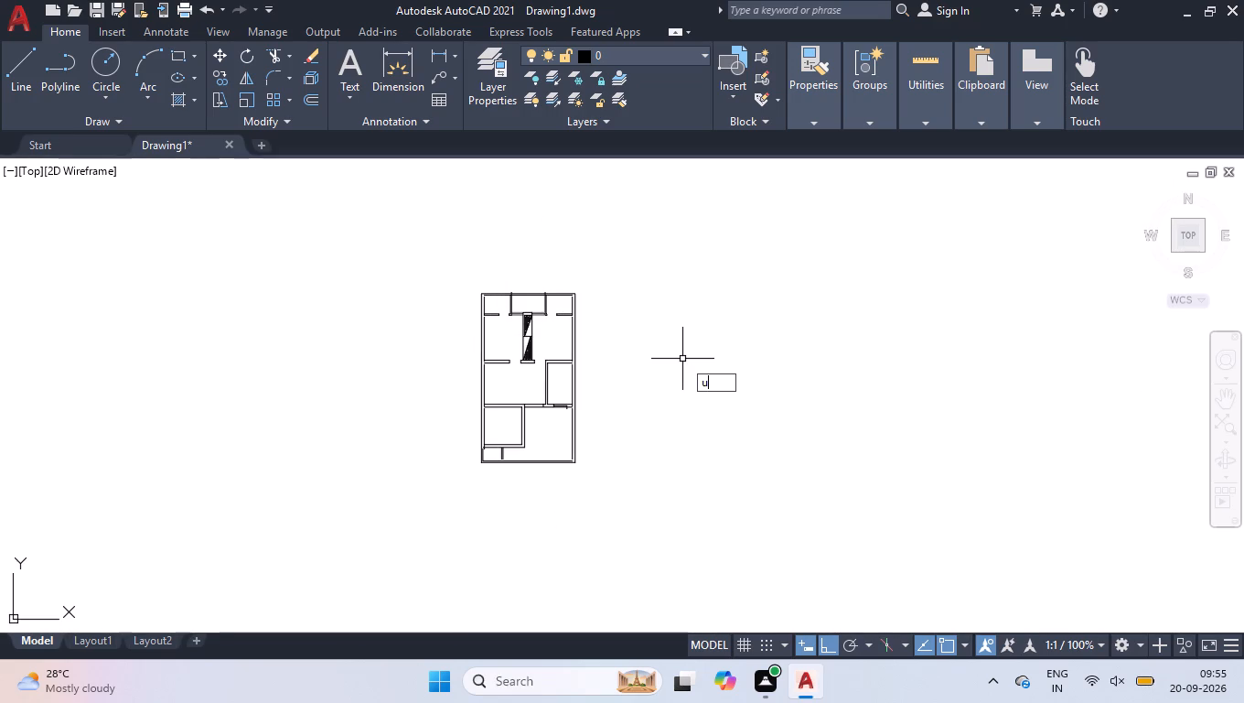
{"action": "key", "text": "Return"}
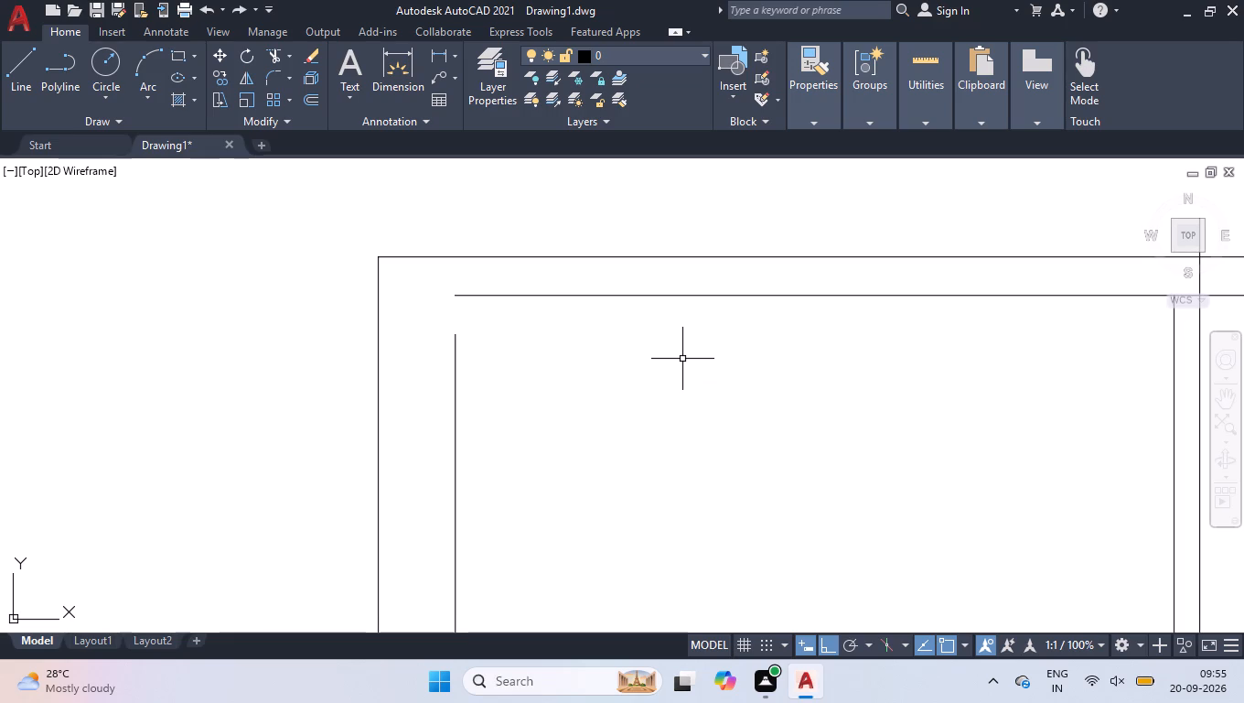
{"action": "key", "text": "u"}
{"action": "key", "text": "Return"}
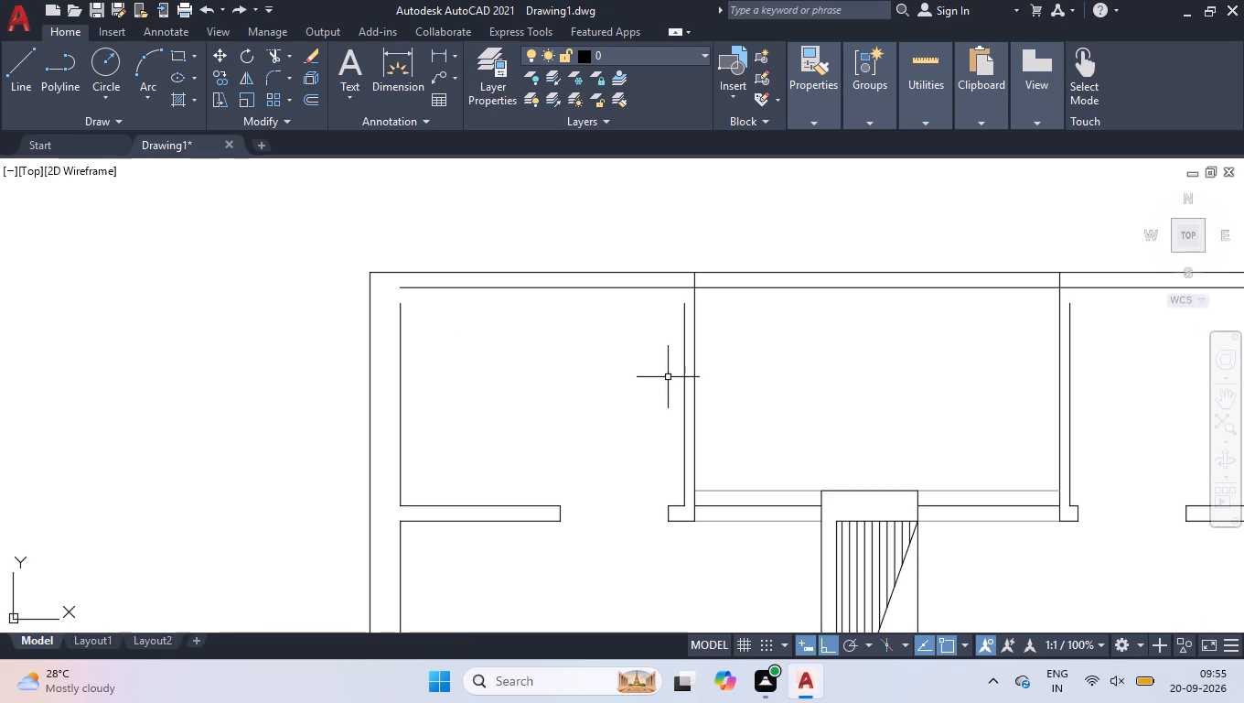
Move the interior walls, corridor and both side walls' inner lines 4.5" up, from the left inner line's upper end to the inner top wall line.
{"action": "scroll", "coordinate": [629, 260], "scroll_direction": "down", "scroll_amount": 2}
{"action": "scroll", "coordinate": [722, 297], "scroll_direction": "down", "scroll_amount": 2}
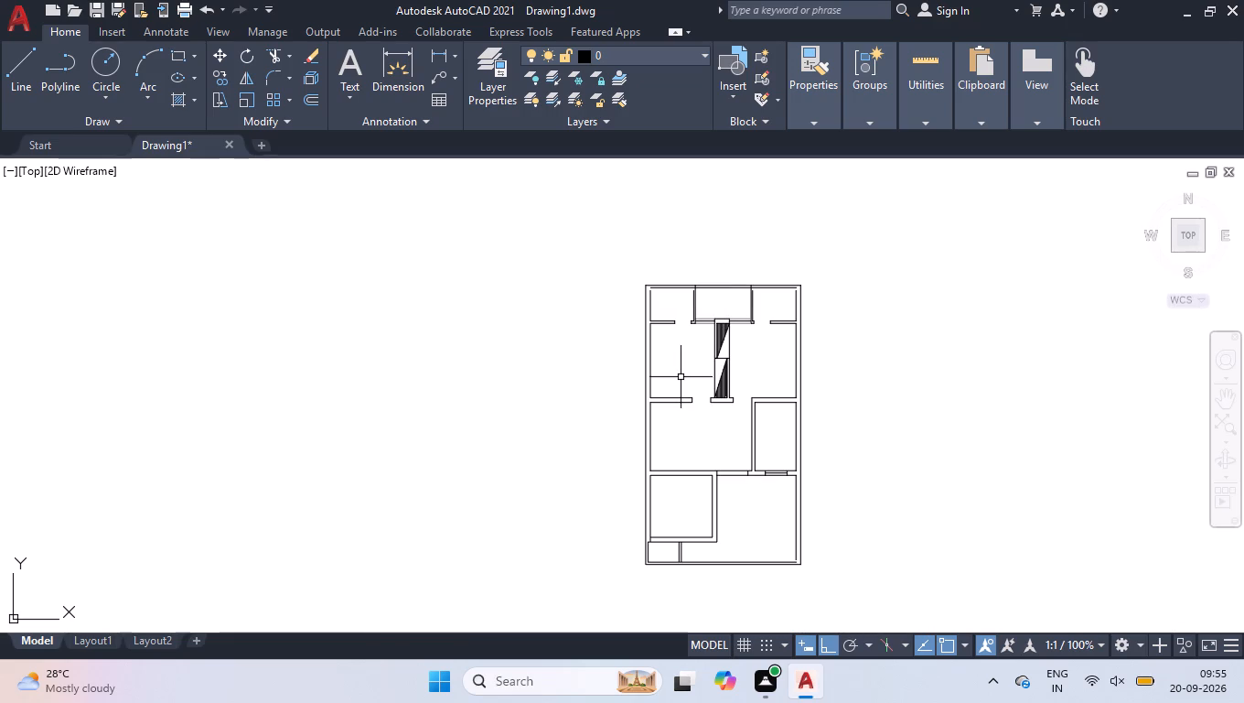
{"action": "left_click", "coordinate": [783, 305]}
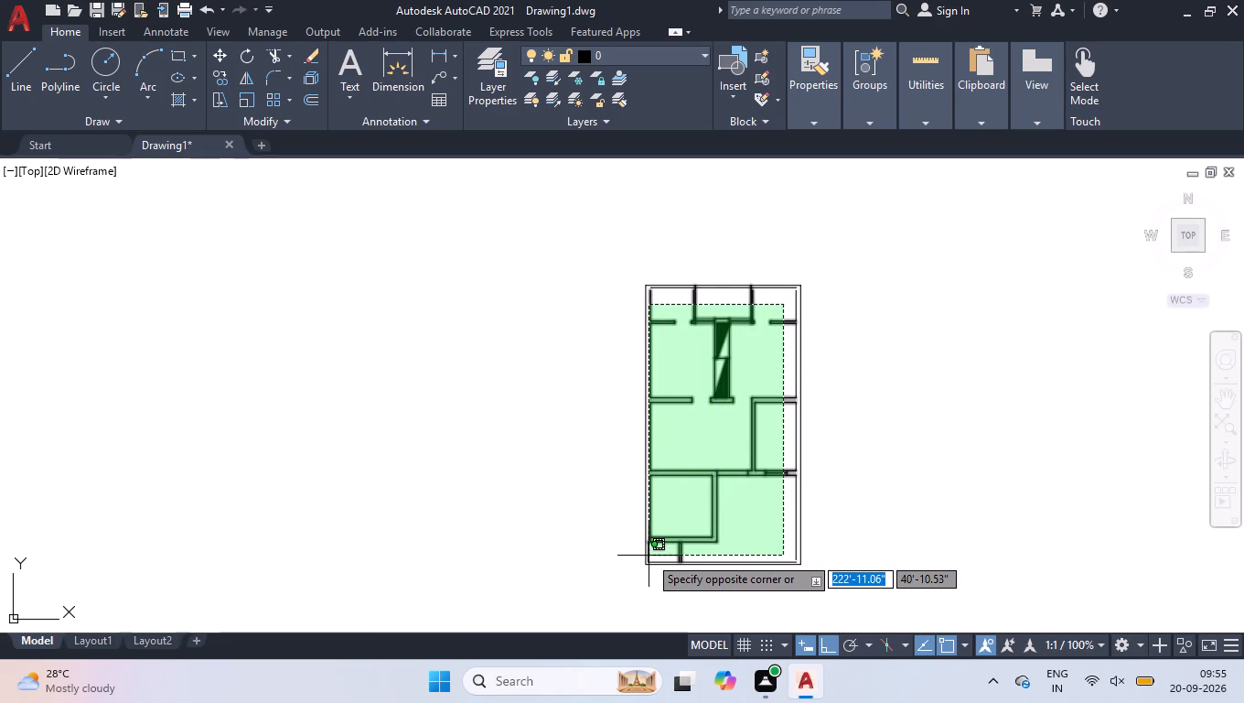
{"action": "left_click", "coordinate": [651, 556]}
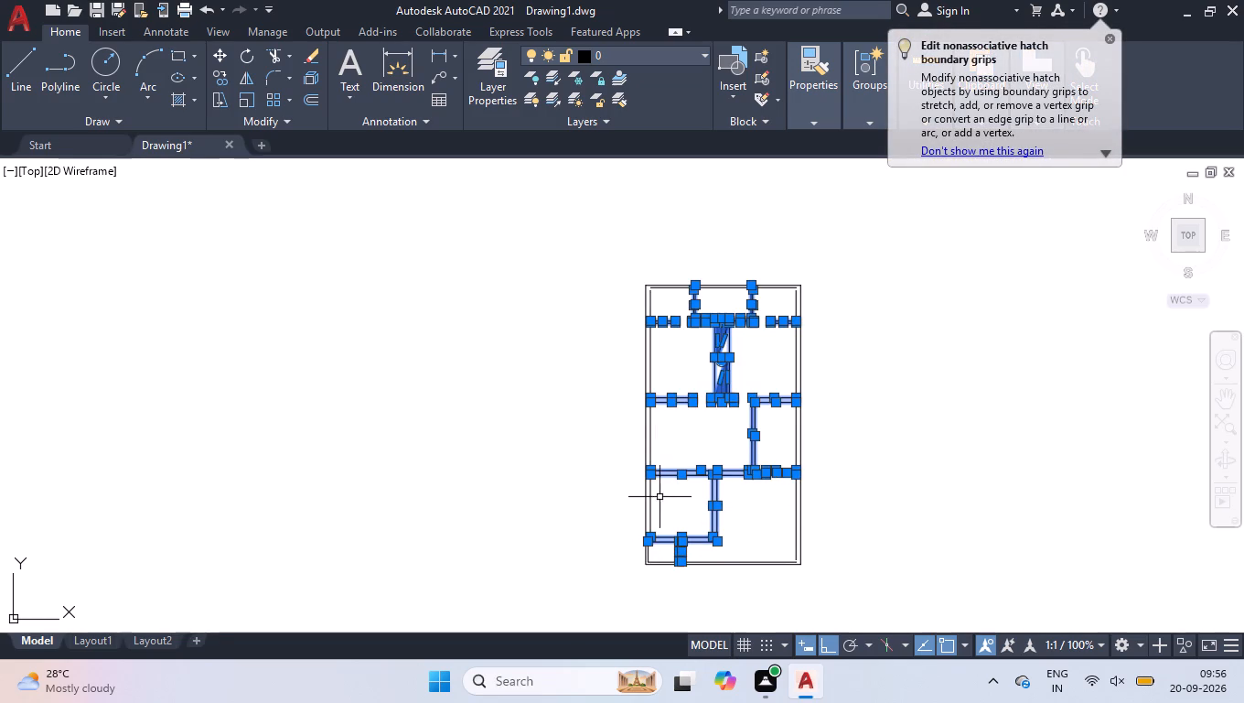
{"action": "left_click", "coordinate": [651, 499]}
{"action": "left_click", "coordinate": [651, 442]}
{"action": "left_click", "coordinate": [648, 362]}
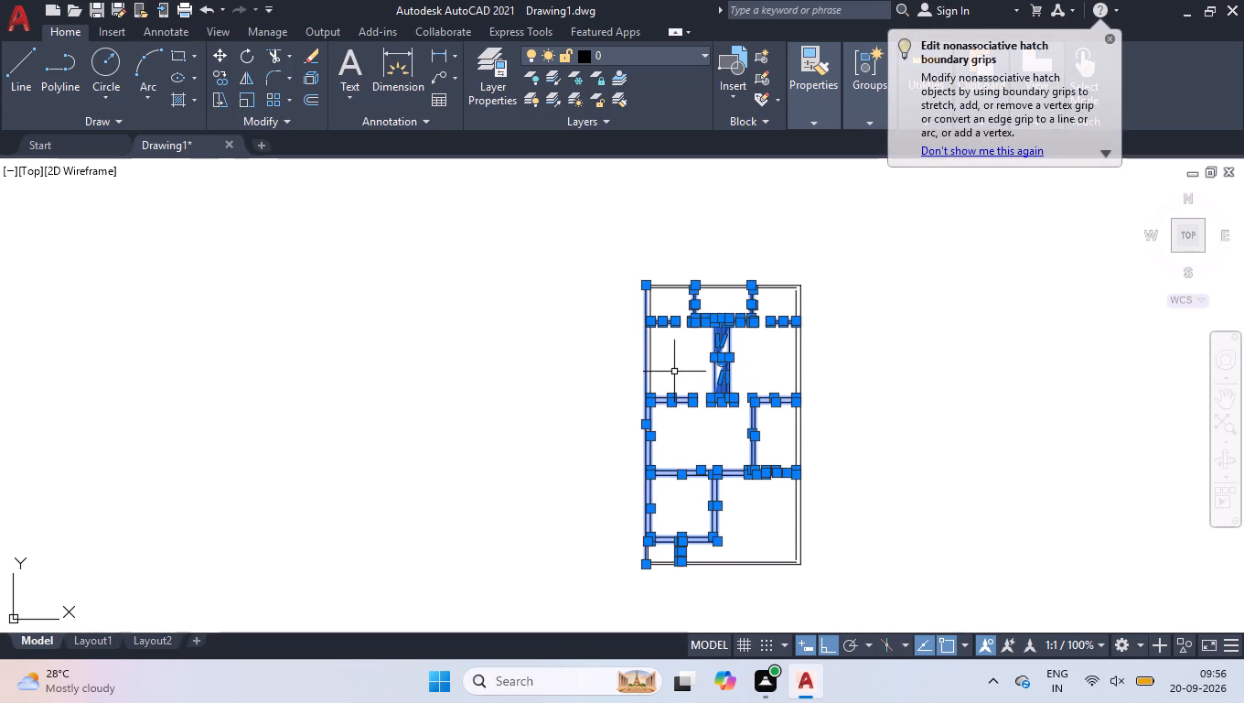
{"action": "scroll", "coordinate": [626, 362], "scroll_direction": "up", "scroll_amount": 3}
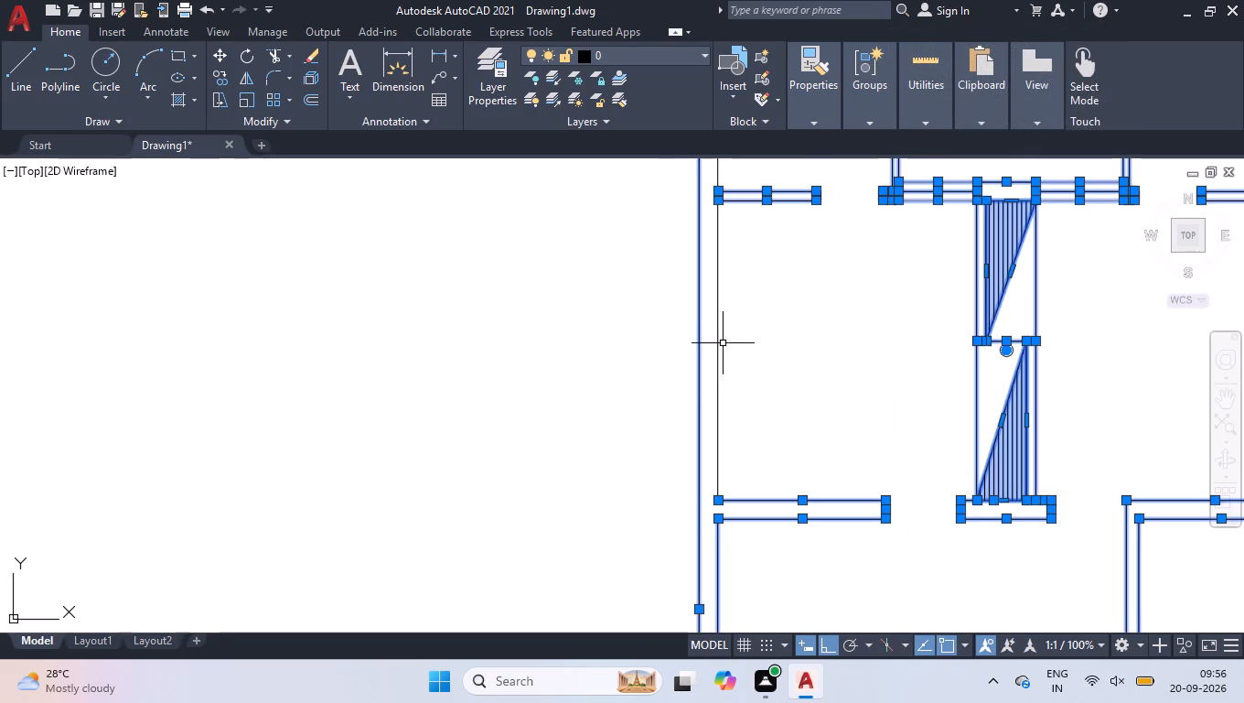
{"action": "left_click", "coordinate": [720, 348]}
{"action": "scroll", "coordinate": [735, 388], "scroll_direction": "down", "scroll_amount": 1}
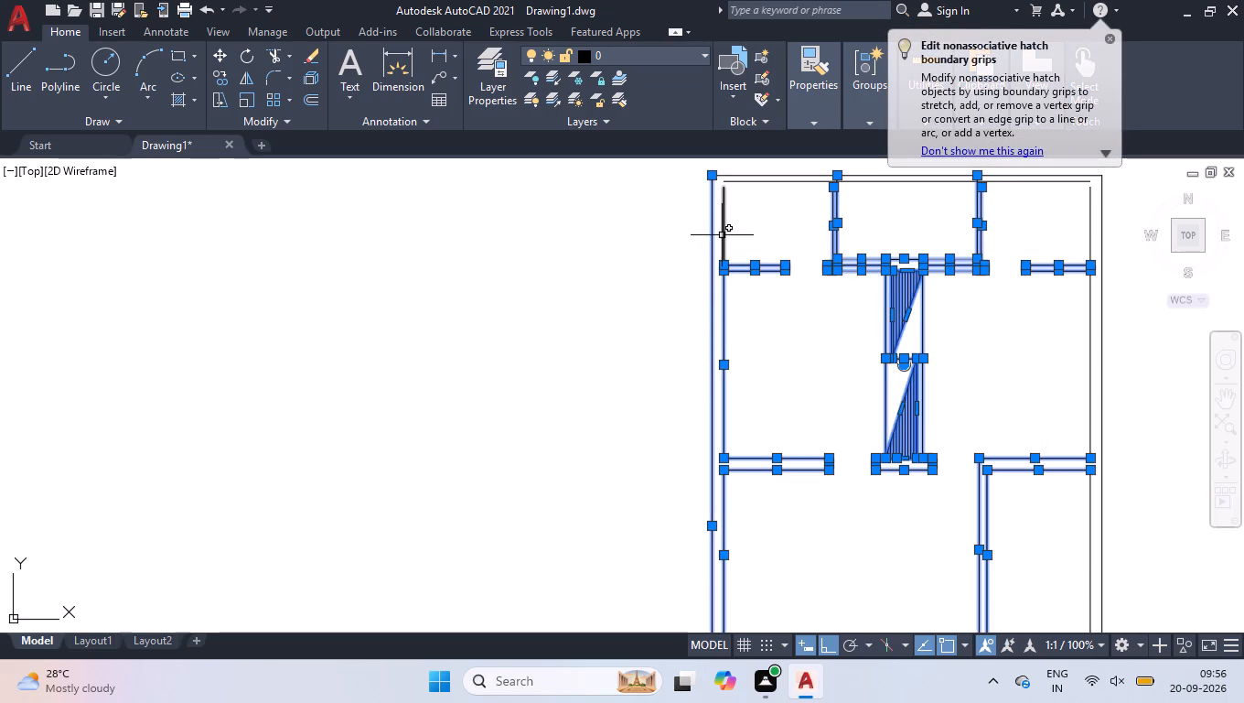
{"action": "left_click", "coordinate": [722, 235]}
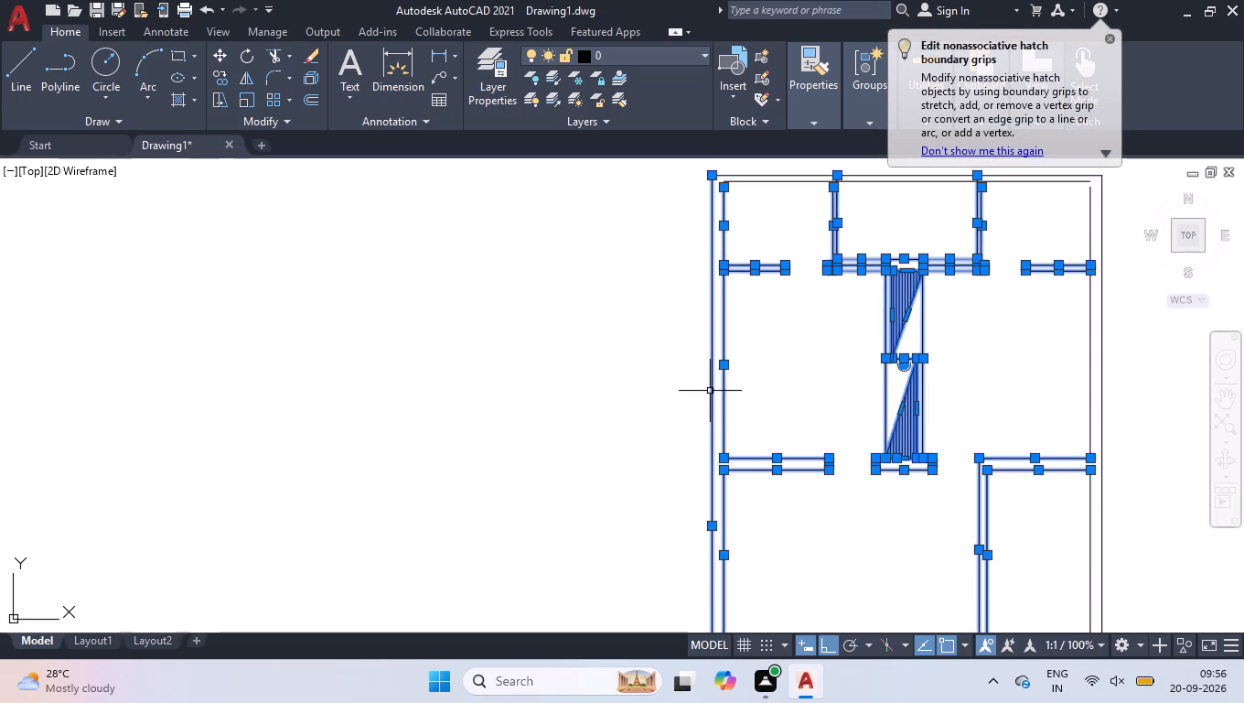
{"action": "left_click", "coordinate": [713, 384], "text": "shift"}
{"action": "scroll", "coordinate": [601, 369], "scroll_direction": "down", "scroll_amount": 3}
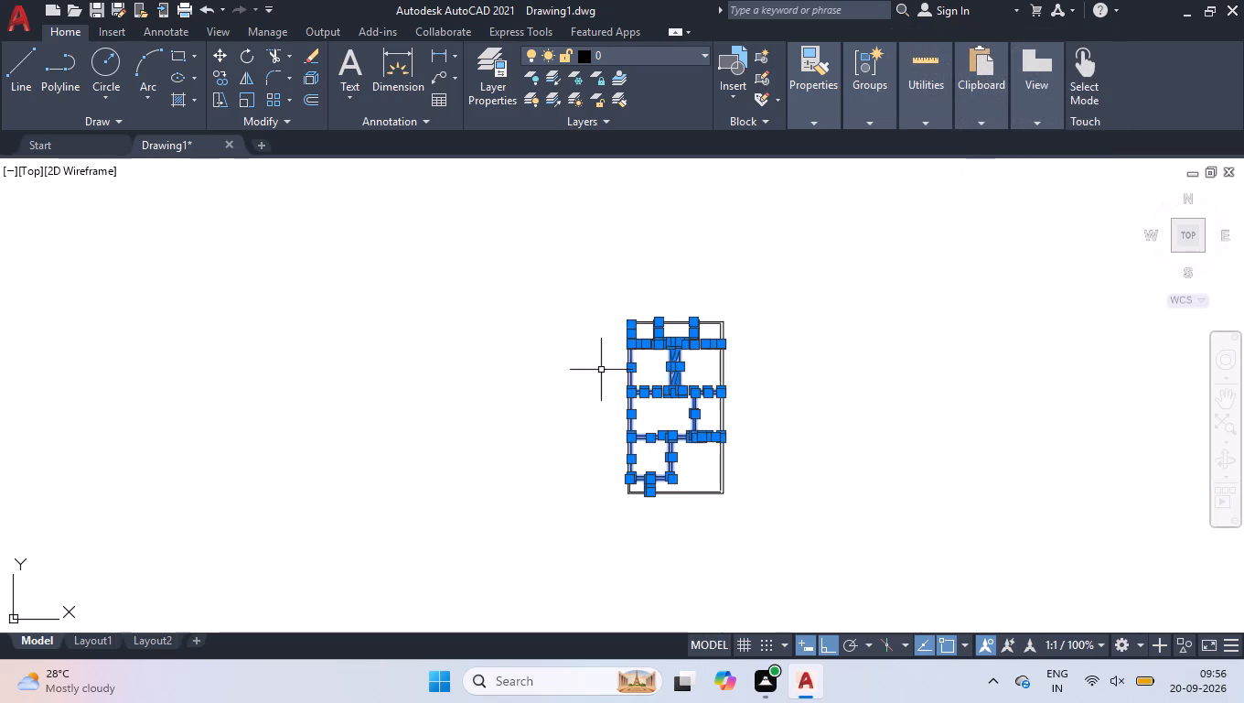
{"action": "scroll", "coordinate": [749, 376], "scroll_direction": "up", "scroll_amount": 1}
{"action": "scroll", "coordinate": [587, 273], "scroll_direction": "up", "scroll_amount": 2}
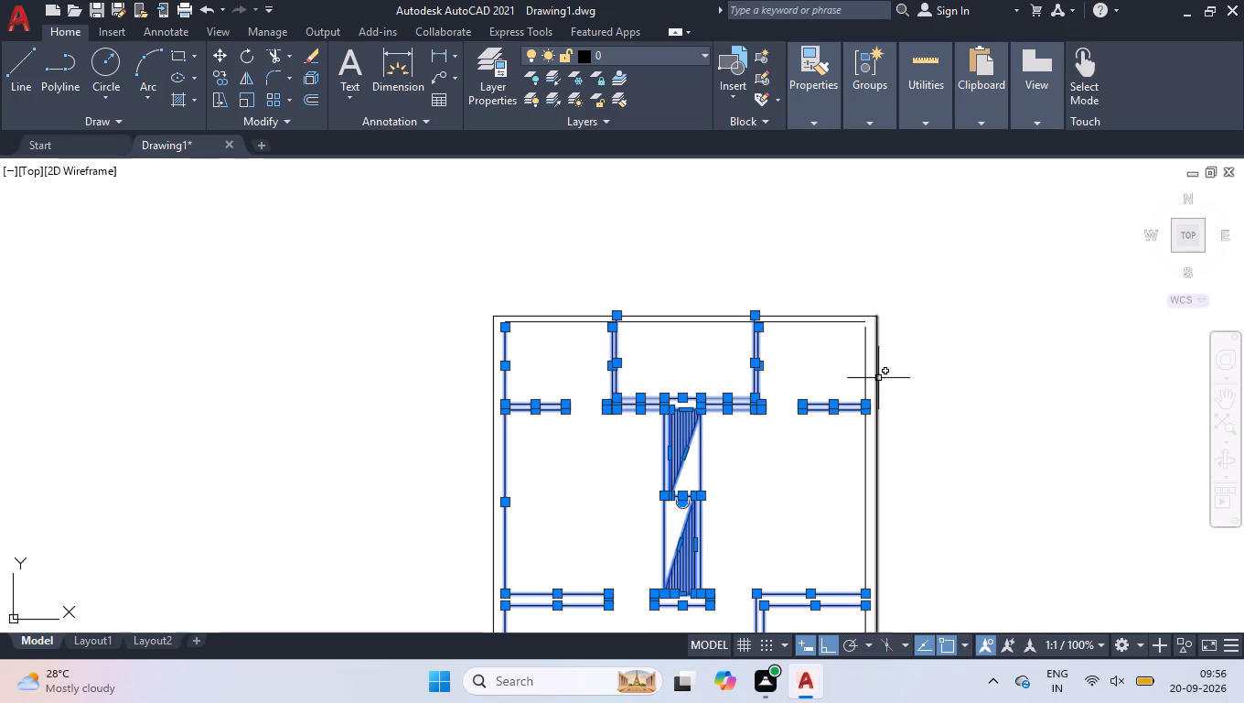
{"action": "left_click", "coordinate": [867, 362]}
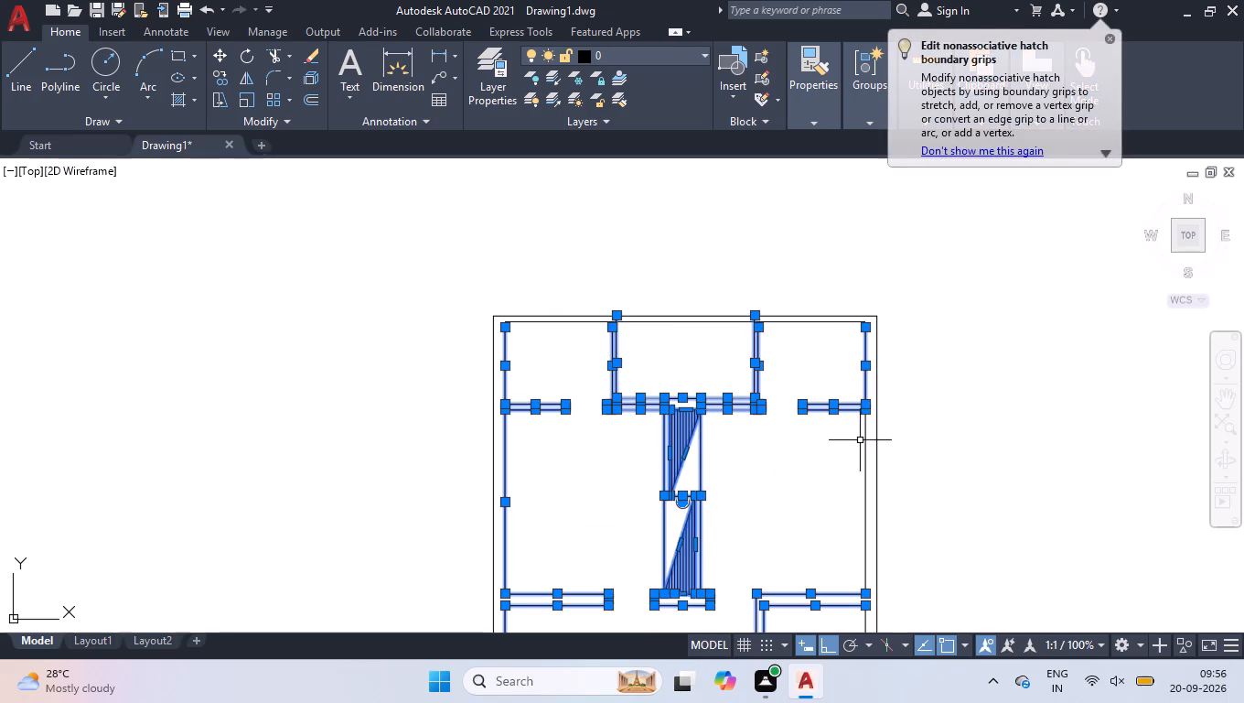
{"action": "left_click", "coordinate": [865, 459]}
{"action": "scroll", "coordinate": [751, 311], "scroll_direction": "down", "scroll_amount": 1}
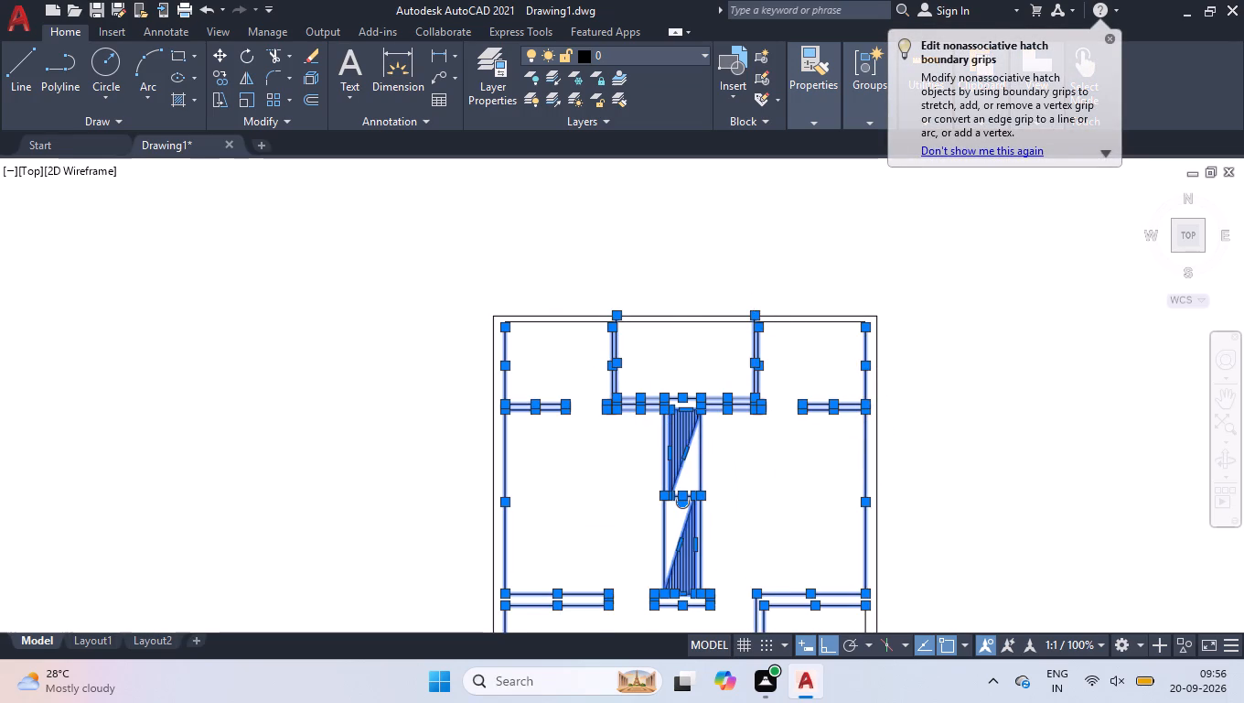
{"action": "scroll", "coordinate": [751, 311], "scroll_direction": "down", "scroll_amount": 1}
{"action": "scroll", "coordinate": [786, 467], "scroll_direction": "up", "scroll_amount": 2}
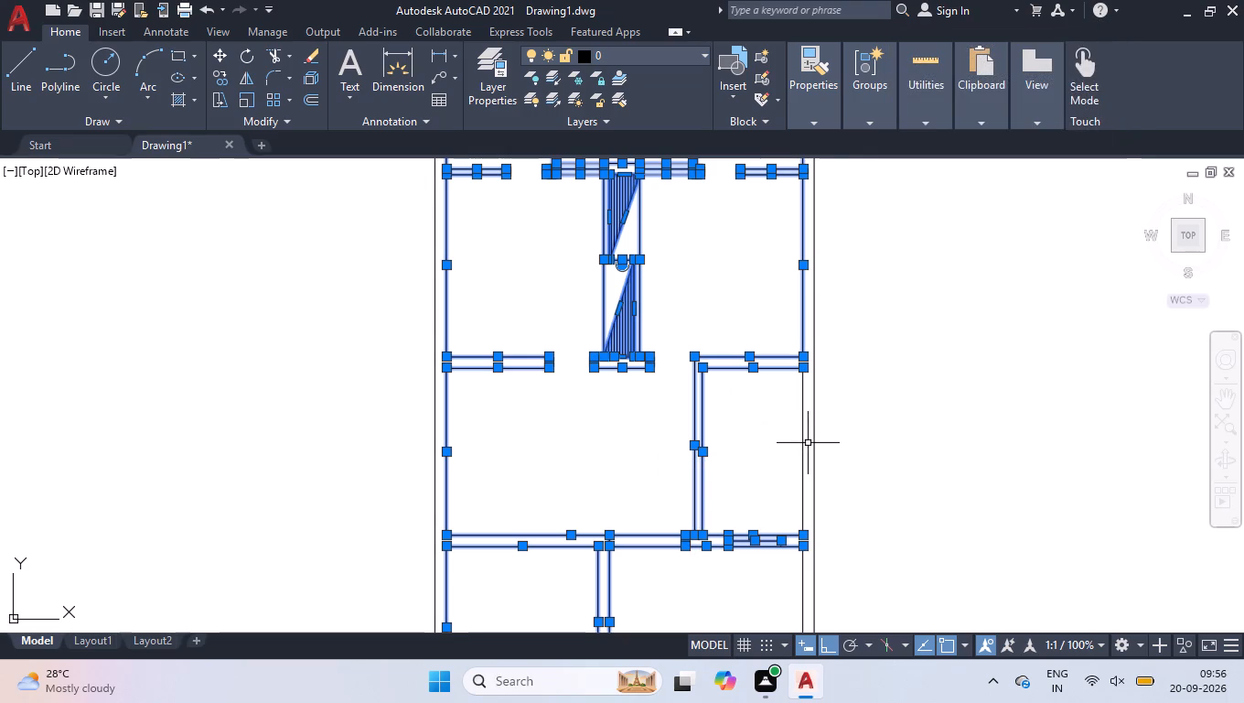
{"action": "left_click", "coordinate": [806, 442]}
{"action": "left_click", "coordinate": [789, 448]}
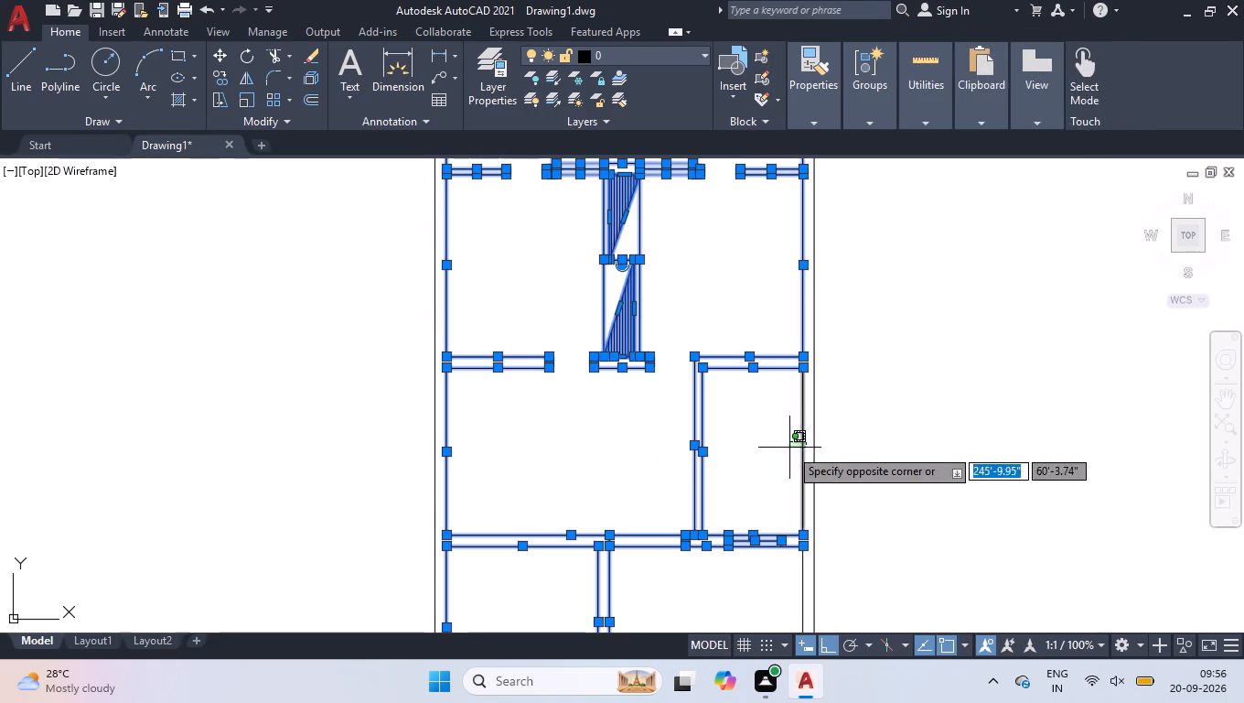
{"action": "scroll", "coordinate": [780, 395], "scroll_direction": "down", "scroll_amount": 1}
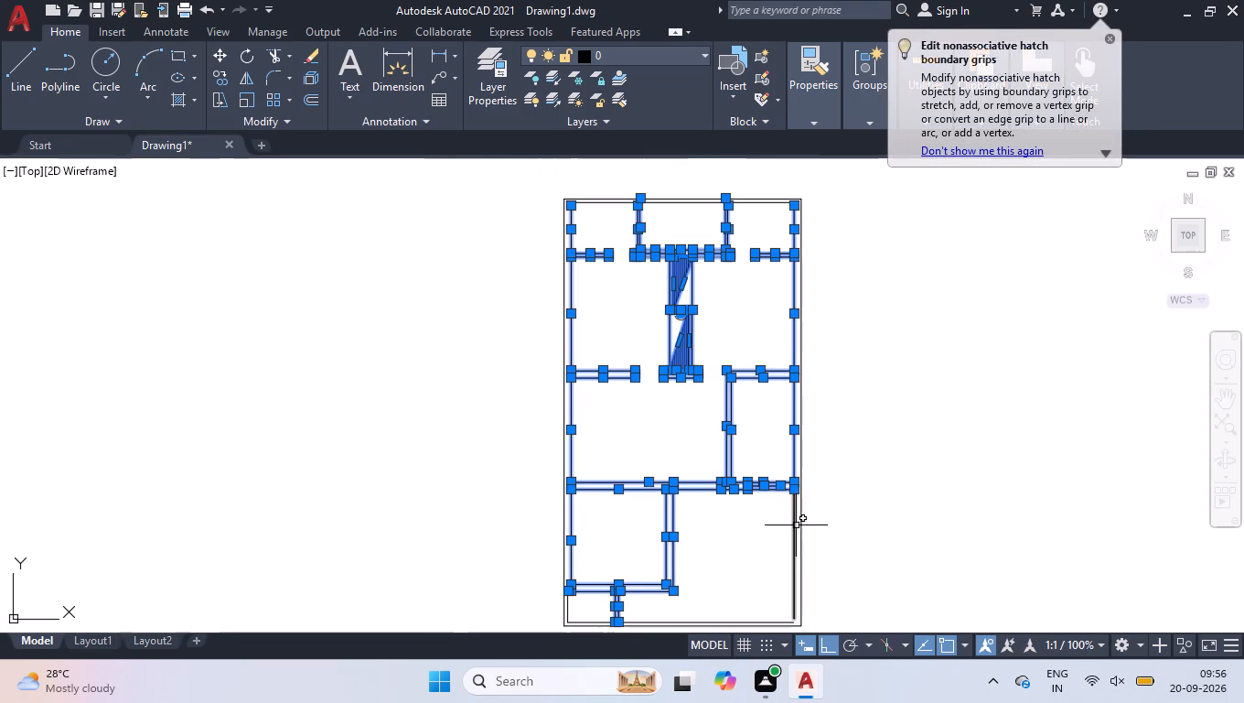
{"action": "left_click", "coordinate": [796, 525]}
{"action": "scroll", "coordinate": [684, 419], "scroll_direction": "down", "scroll_amount": 1}
{"action": "scroll", "coordinate": [686, 531], "scroll_direction": "up", "scroll_amount": 3}
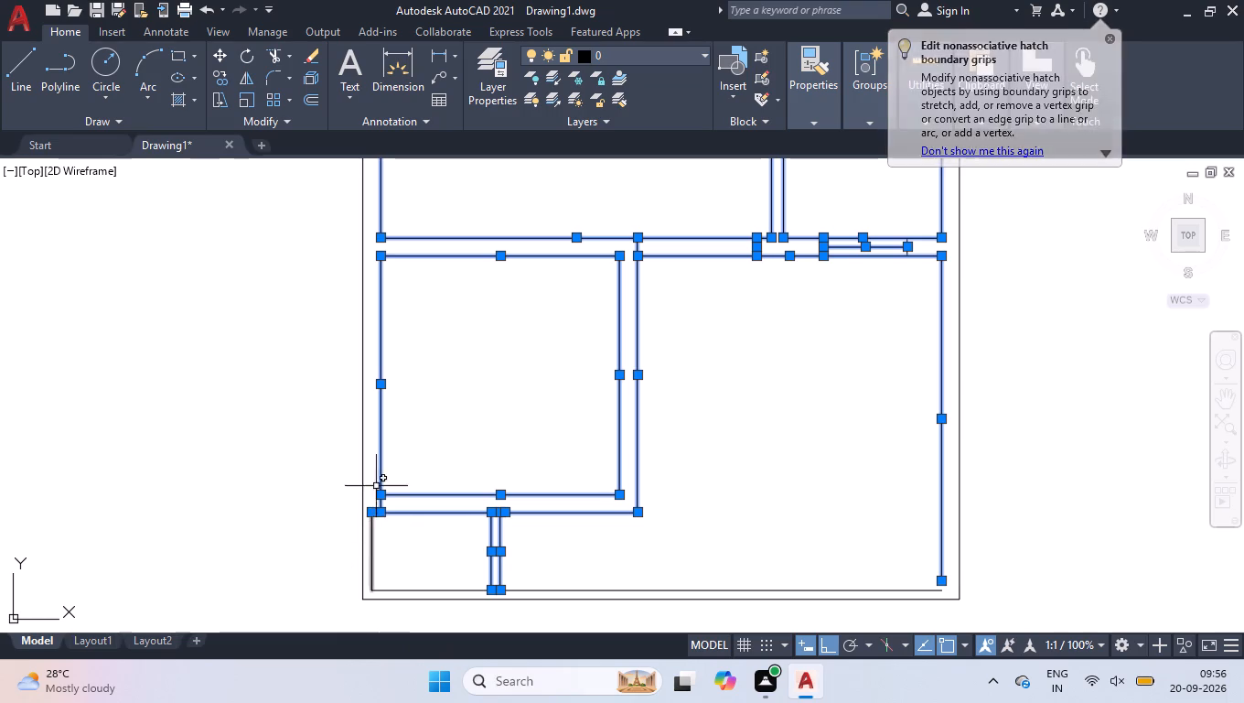
{"action": "scroll", "coordinate": [472, 532], "scroll_direction": "down", "scroll_amount": 2}
{"action": "scroll", "coordinate": [488, 409], "scroll_direction": "down", "scroll_amount": 2}
{"action": "scroll", "coordinate": [484, 296], "scroll_direction": "up", "scroll_amount": 4}
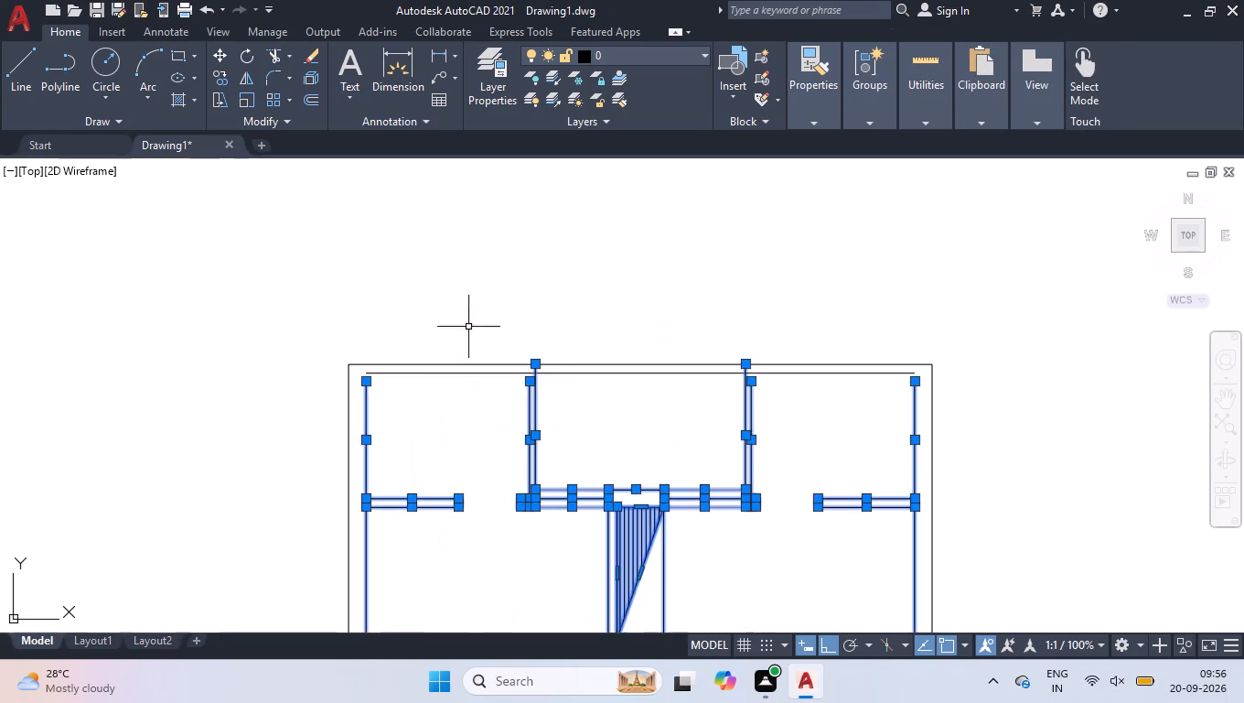
{"action": "scroll", "coordinate": [383, 367], "scroll_direction": "up", "scroll_amount": 6}
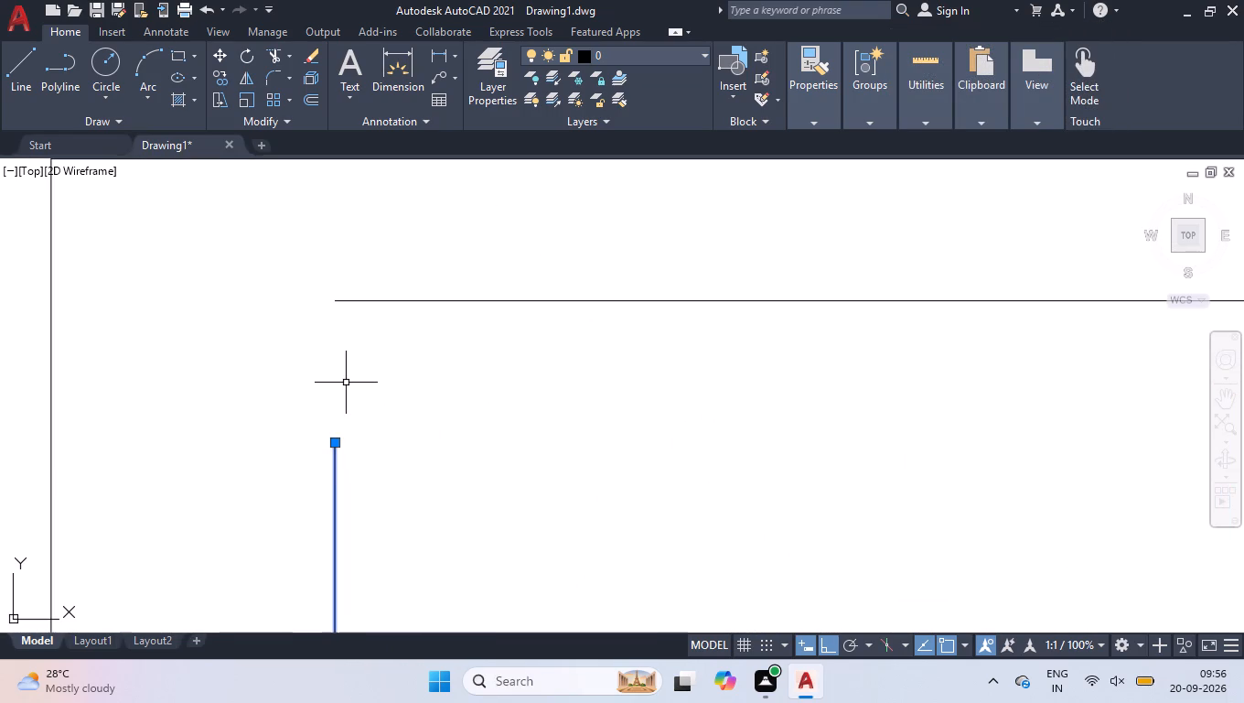
{"action": "type", "text": "move"}
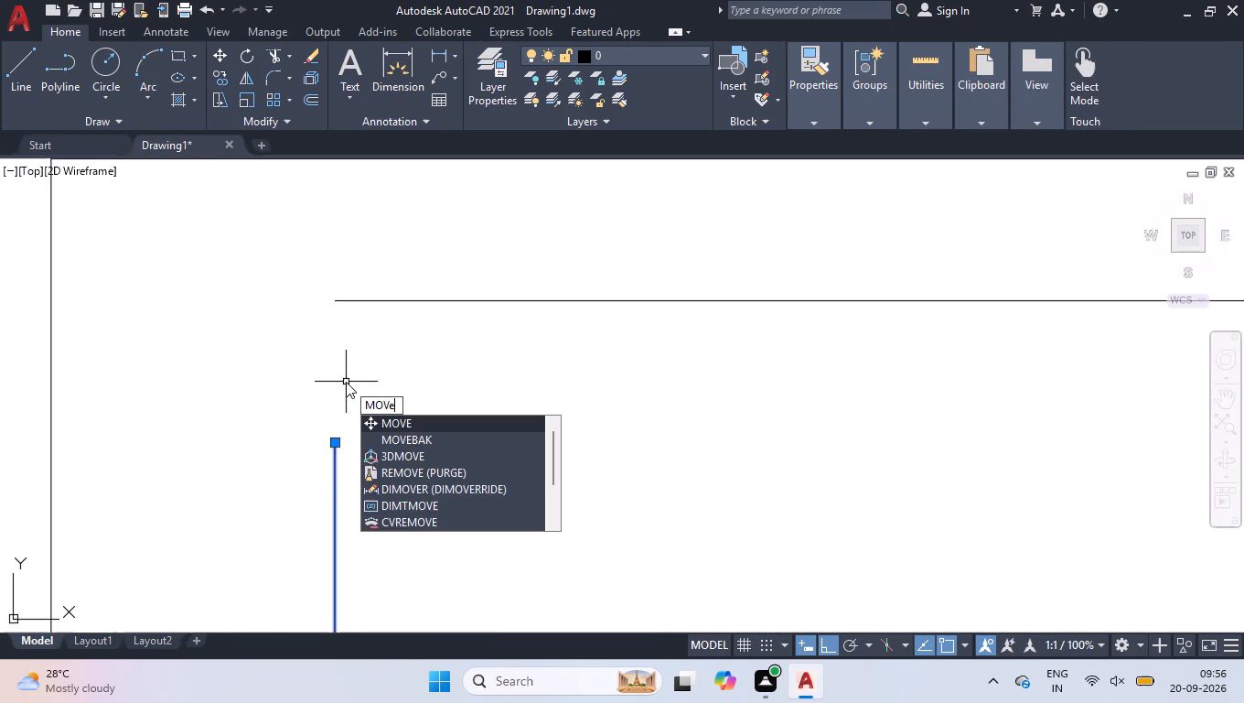
{"action": "key", "text": "Return"}
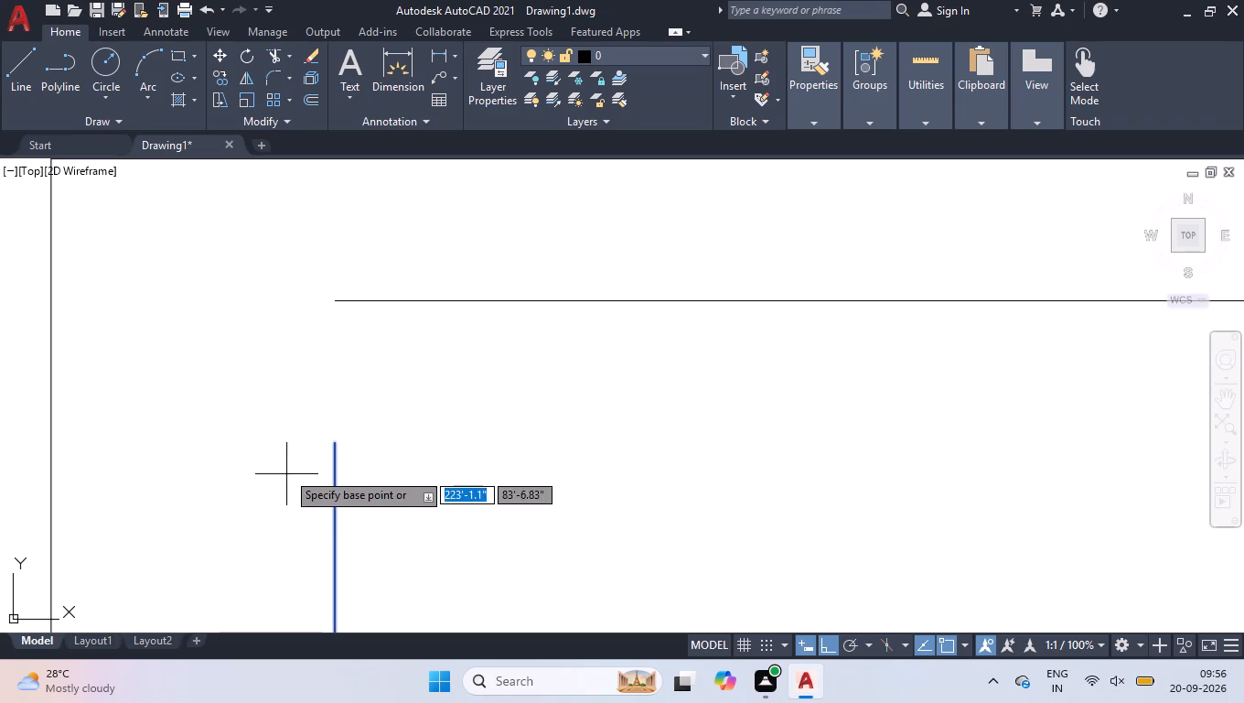
{"action": "left_click", "coordinate": [332, 440]}
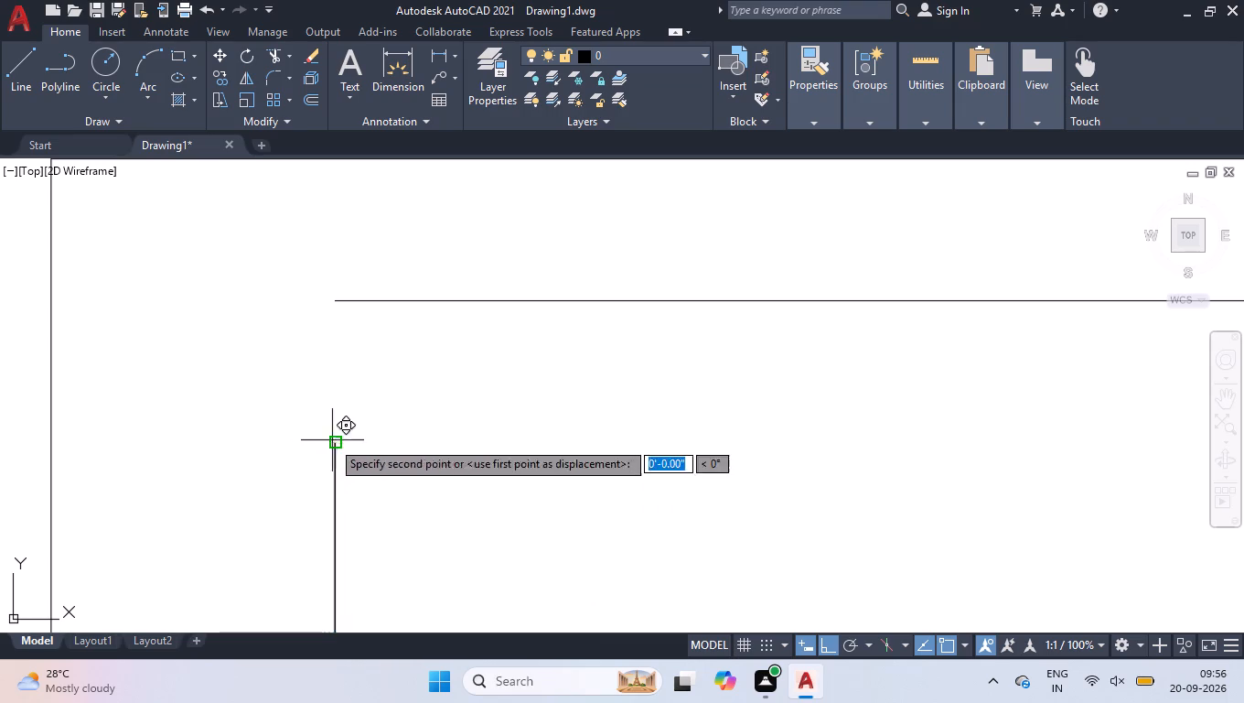
{"action": "left_click", "coordinate": [333, 296]}
Measure the distances around the lower left compartment and the bottom outer wall.
{"action": "scroll", "coordinate": [350, 332], "scroll_direction": "down", "scroll_amount": 8}
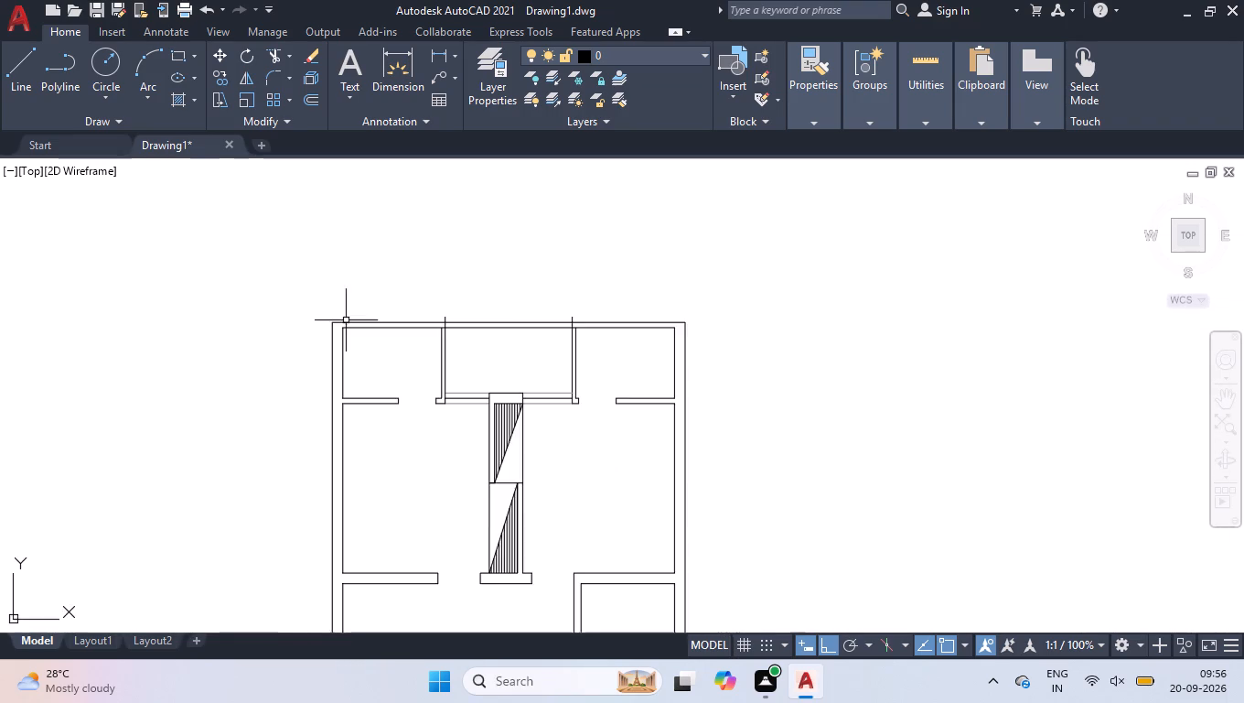
{"action": "scroll", "coordinate": [396, 217], "scroll_direction": "down", "scroll_amount": 2}
{"action": "scroll", "coordinate": [379, 520], "scroll_direction": "up", "scroll_amount": 5}
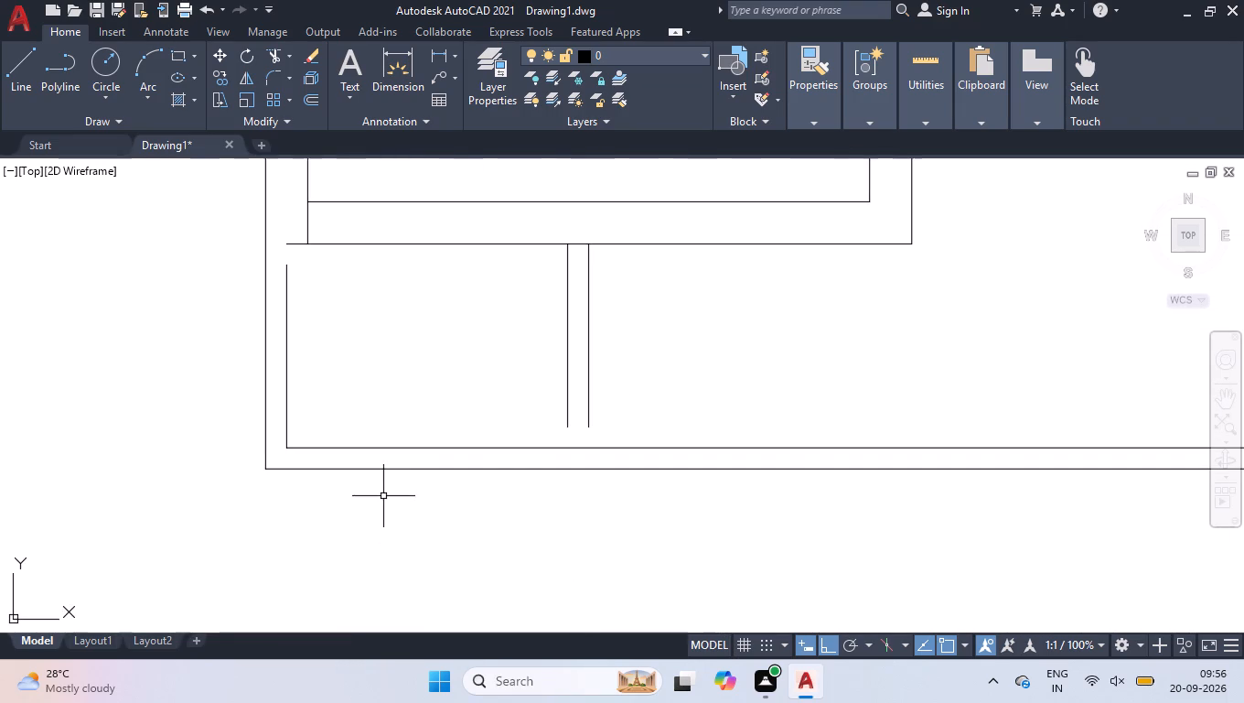
{"action": "left_click", "coordinate": [936, 112]}
{"action": "left_click", "coordinate": [907, 152]}
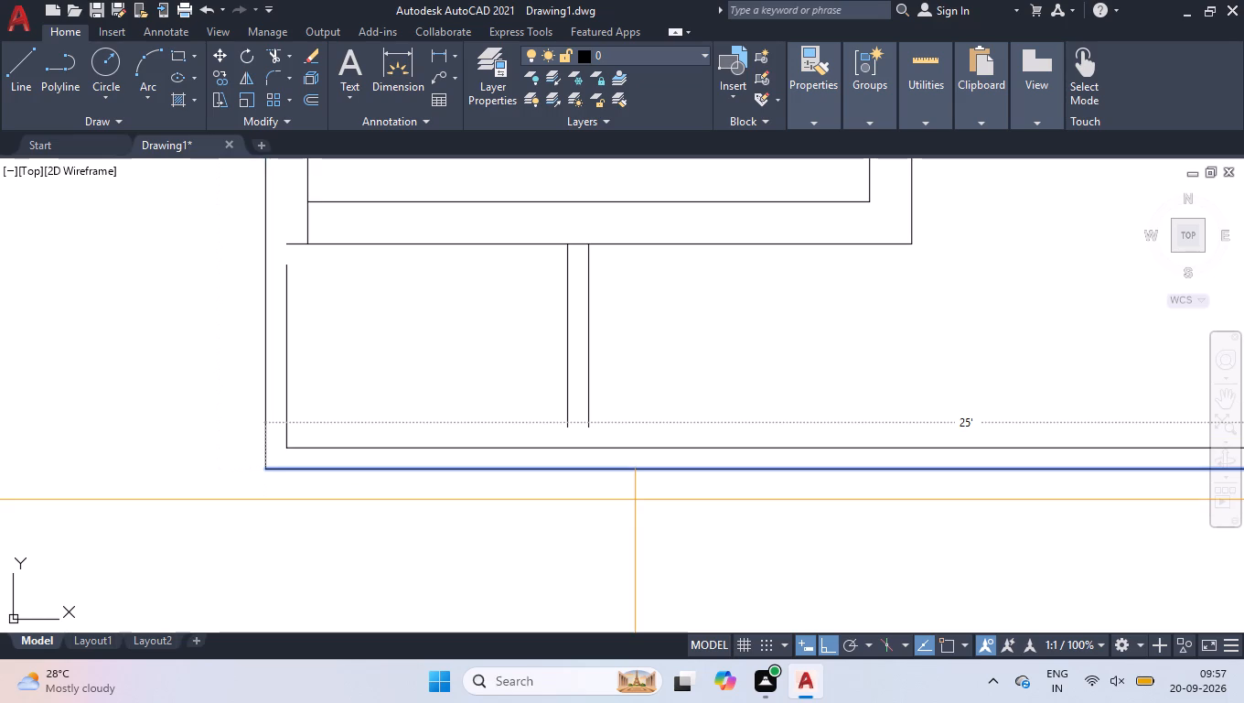
{"action": "key", "text": "Return"}
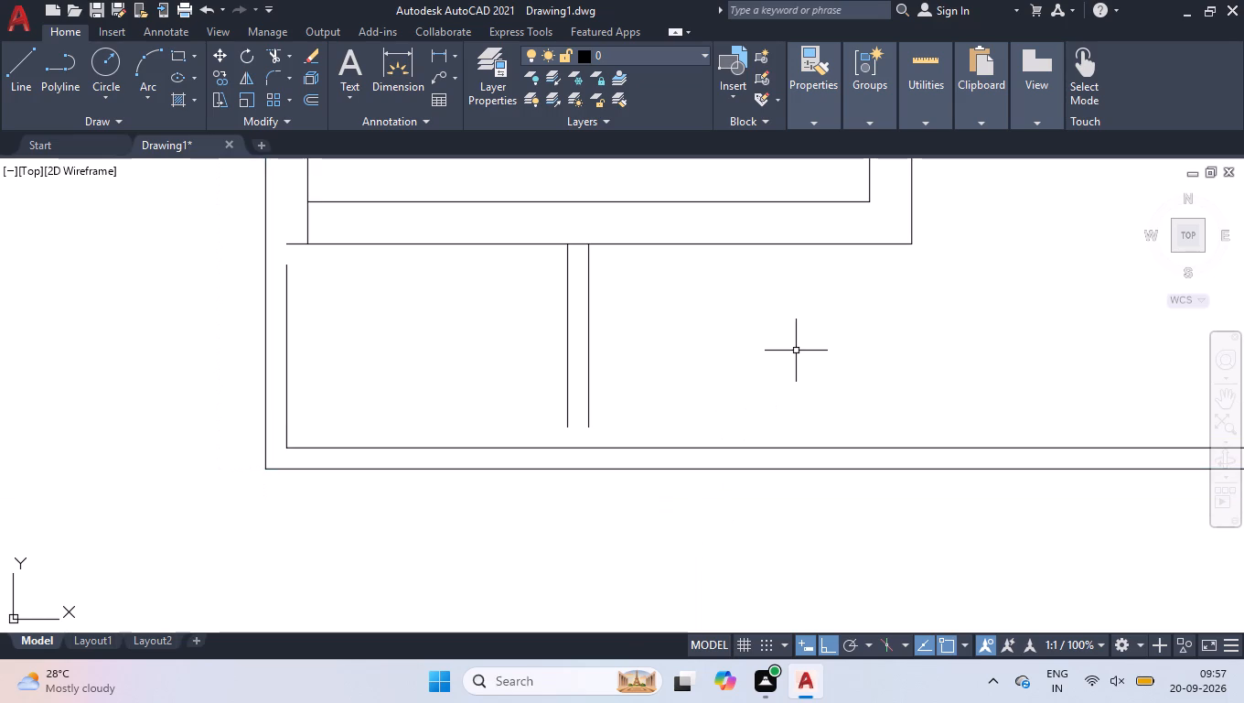
Stretch the upper end of the lower left compartment's left line 4.5" up to the horizontal wall line above it.
{"action": "scroll", "coordinate": [428, 352], "scroll_direction": "down", "scroll_amount": 5}
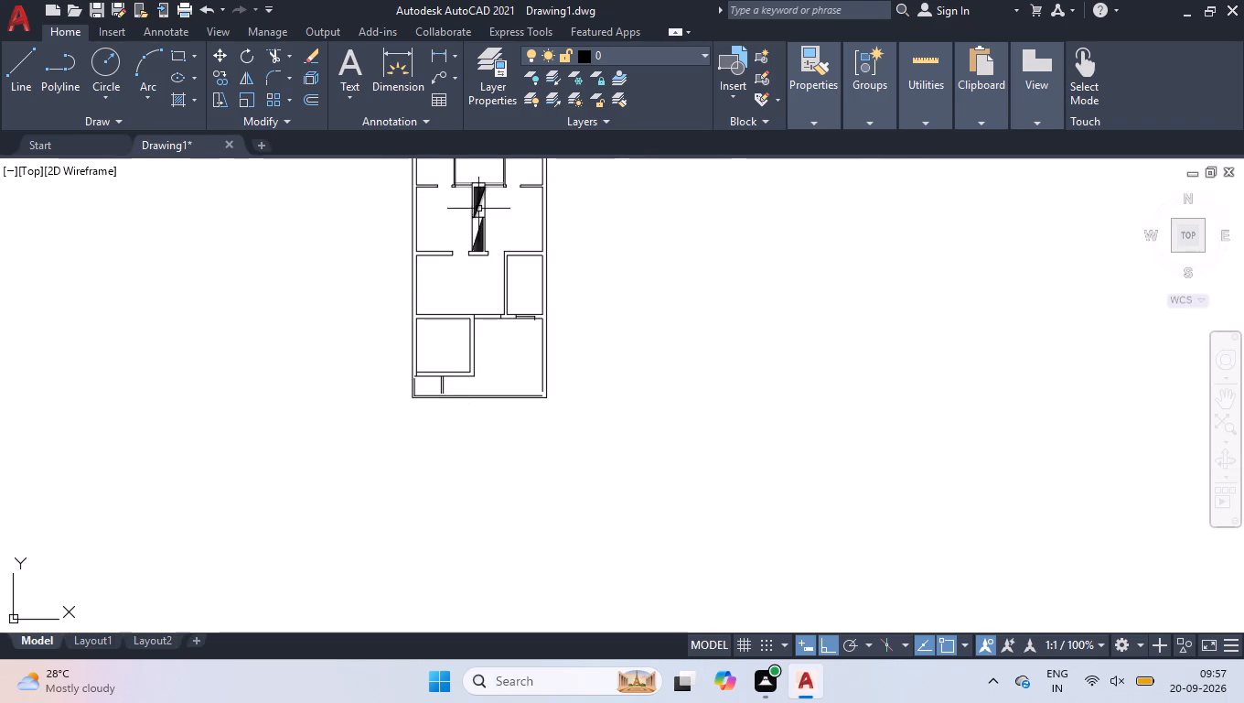
{"action": "scroll", "coordinate": [446, 305], "scroll_direction": "down", "scroll_amount": 1}
{"action": "scroll", "coordinate": [447, 260], "scroll_direction": "up", "scroll_amount": 2}
{"action": "scroll", "coordinate": [427, 525], "scroll_direction": "up", "scroll_amount": 3}
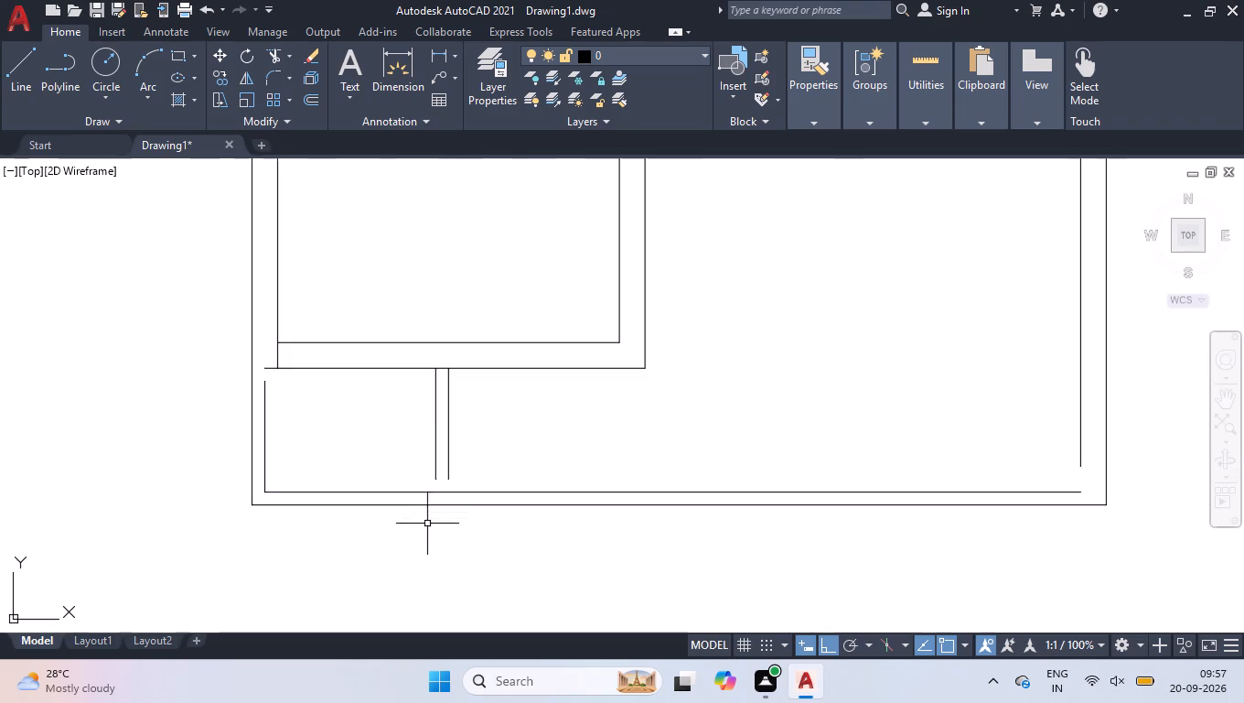
{"action": "scroll", "coordinate": [429, 497], "scroll_direction": "up", "scroll_amount": 2}
{"action": "scroll", "coordinate": [410, 406], "scroll_direction": "down", "scroll_amount": 2}
{"action": "scroll", "coordinate": [261, 328], "scroll_direction": "up", "scroll_amount": 2}
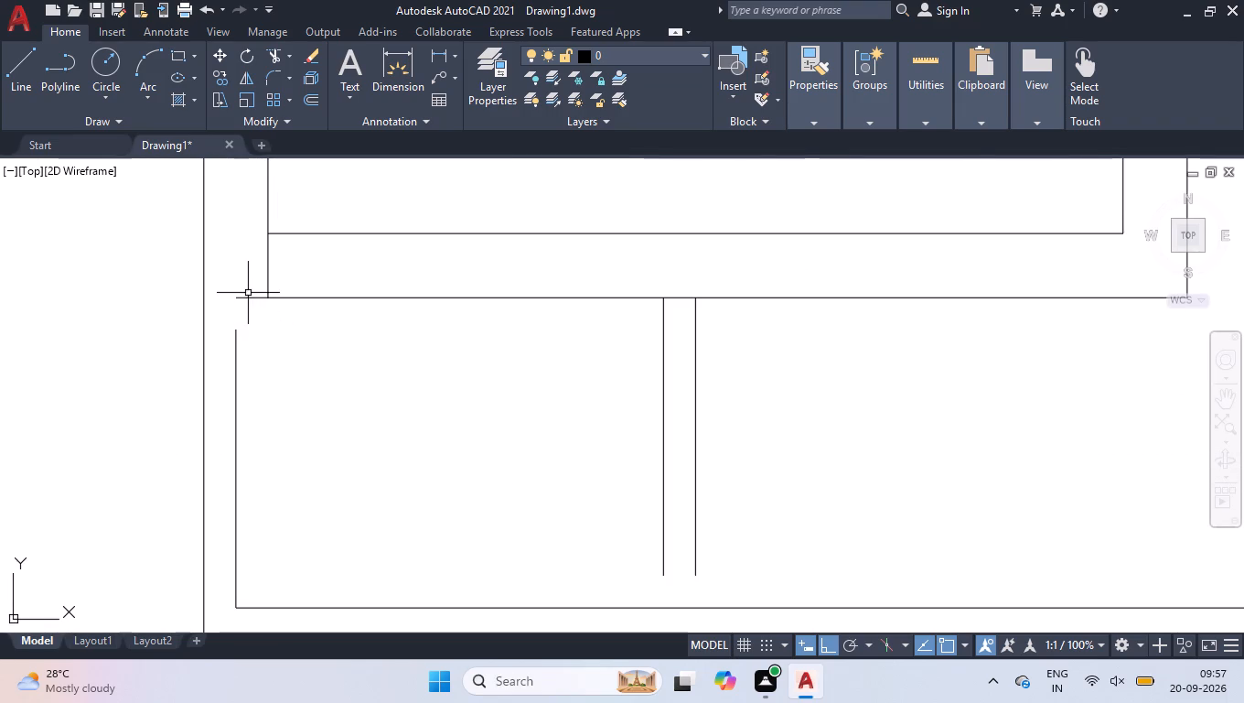
{"action": "left_click", "coordinate": [237, 351]}
{"action": "left_click", "coordinate": [236, 330]}
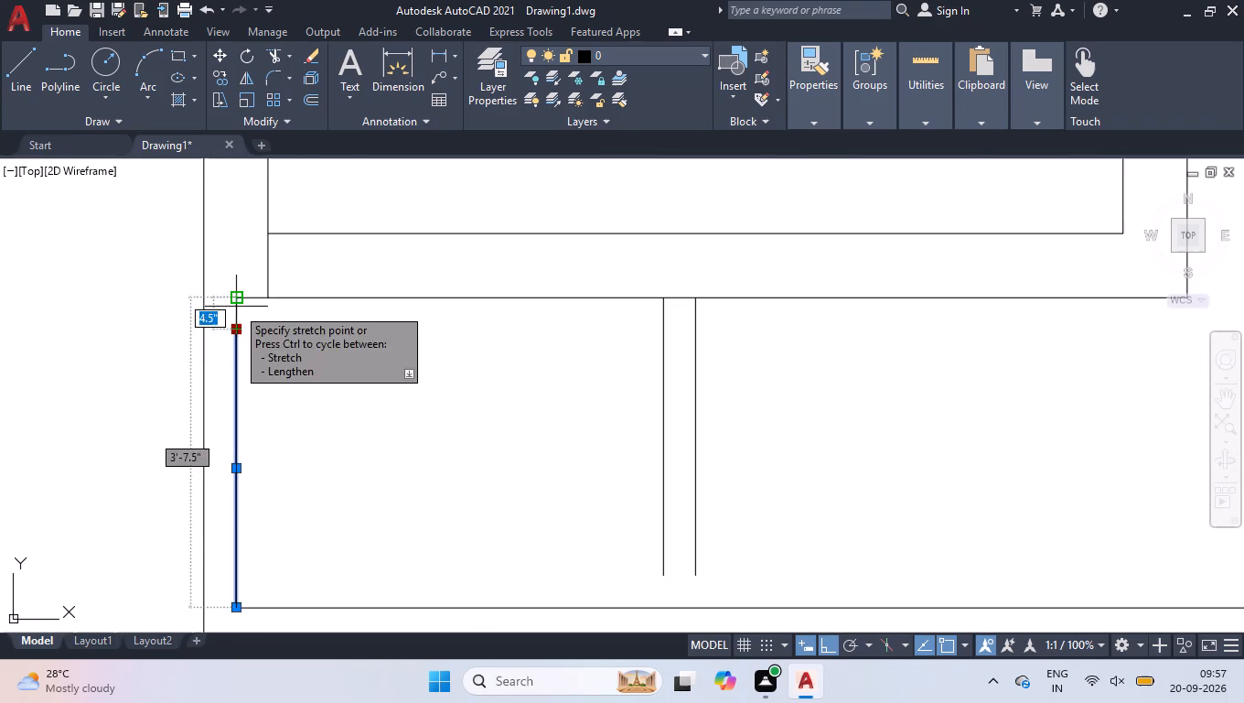
{"action": "left_click", "coordinate": [238, 298]}
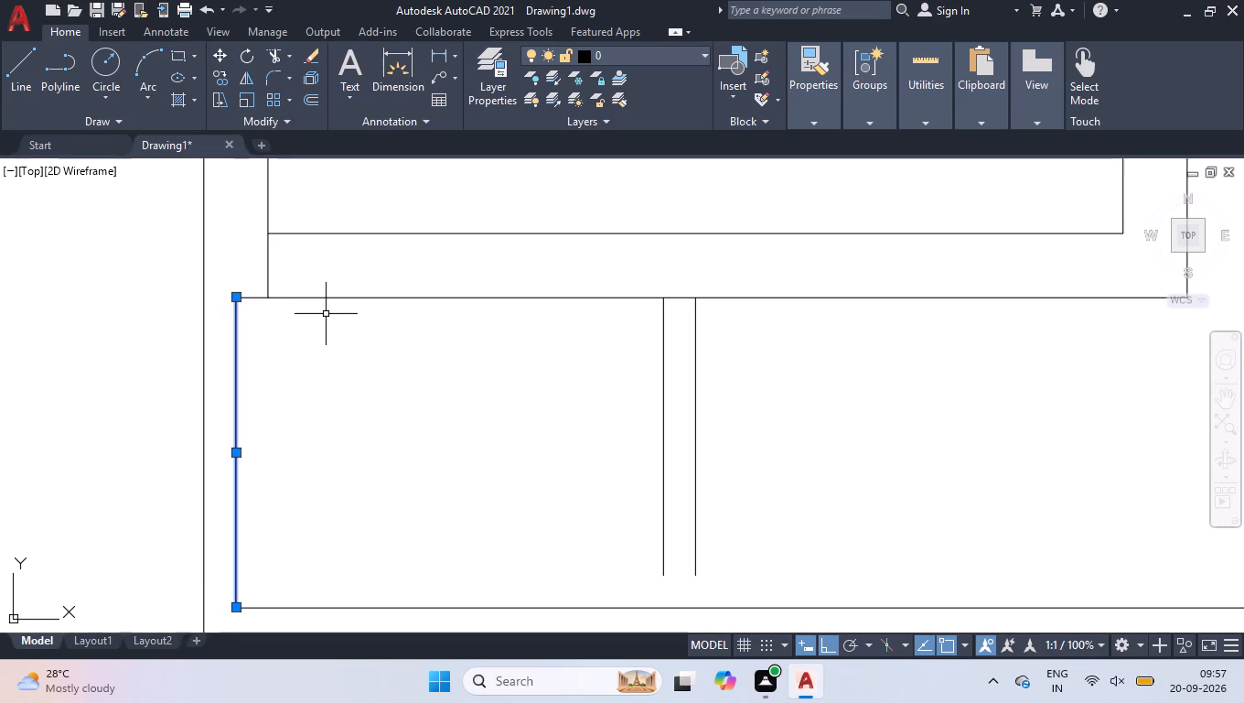
Stretch the lower ends of the compartment's two partition lines down to the inner bottom wall line, and clear the selection.
{"action": "scroll", "coordinate": [327, 317], "scroll_direction": "down", "scroll_amount": 1}
{"action": "scroll", "coordinate": [558, 515], "scroll_direction": "up", "scroll_amount": 1}
{"action": "left_click_drag", "start_coordinate": [573, 432], "coordinate": [554, 436]}
{"action": "left_click", "coordinate": [461, 433]}
{"action": "scroll", "coordinate": [545, 492], "scroll_direction": "up", "scroll_amount": 2}
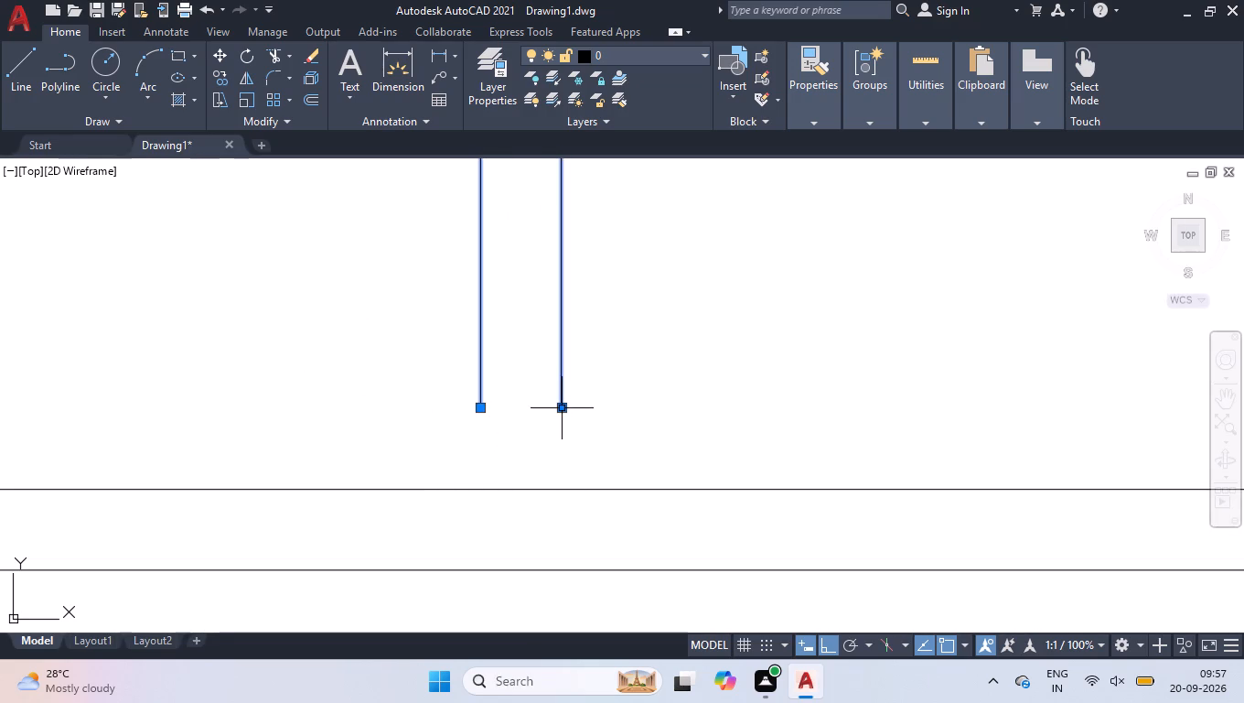
{"action": "left_click", "coordinate": [563, 411]}
{"action": "left_click", "coordinate": [563, 490]}
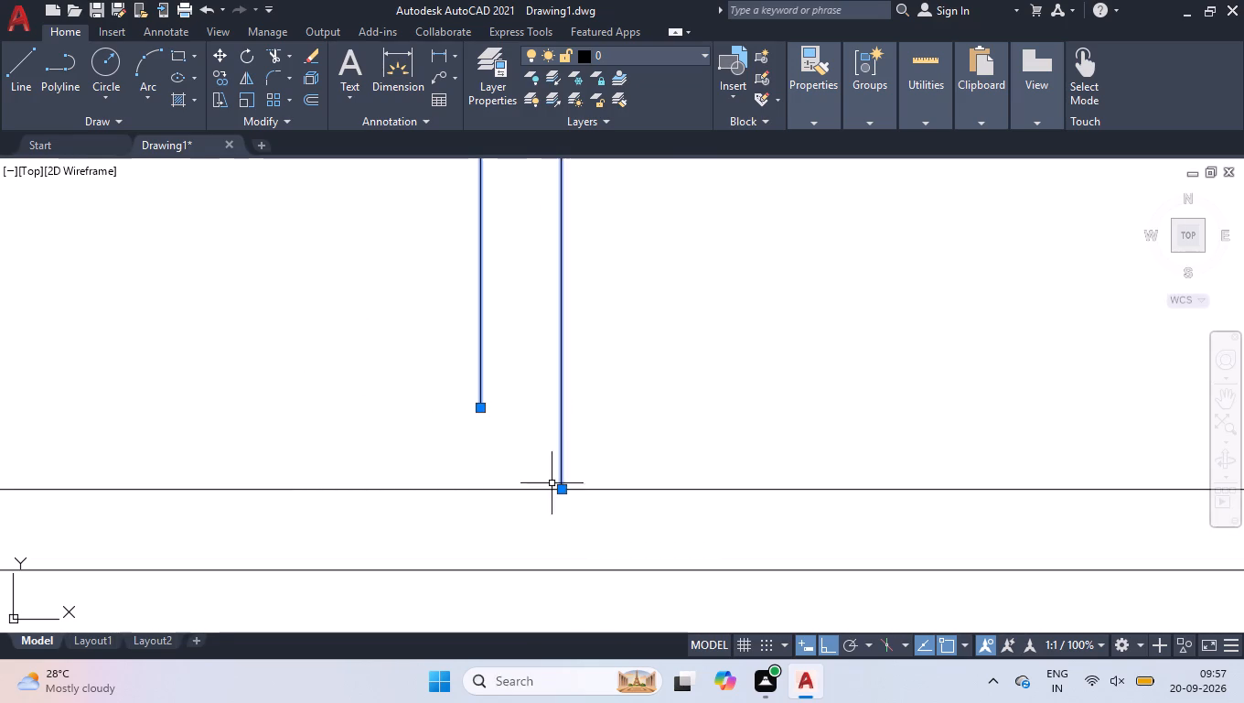
{"action": "left_click", "coordinate": [480, 411]}
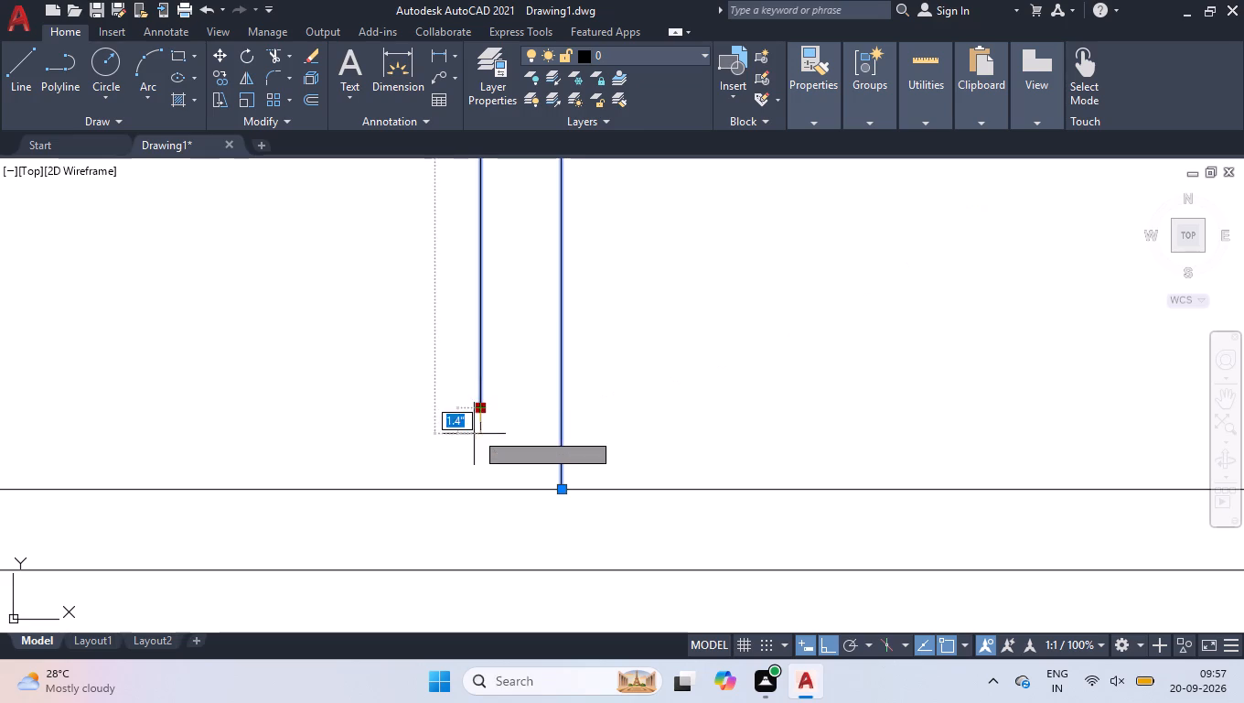
{"action": "left_click", "coordinate": [478, 493]}
{"action": "right_click", "coordinate": [443, 431]}
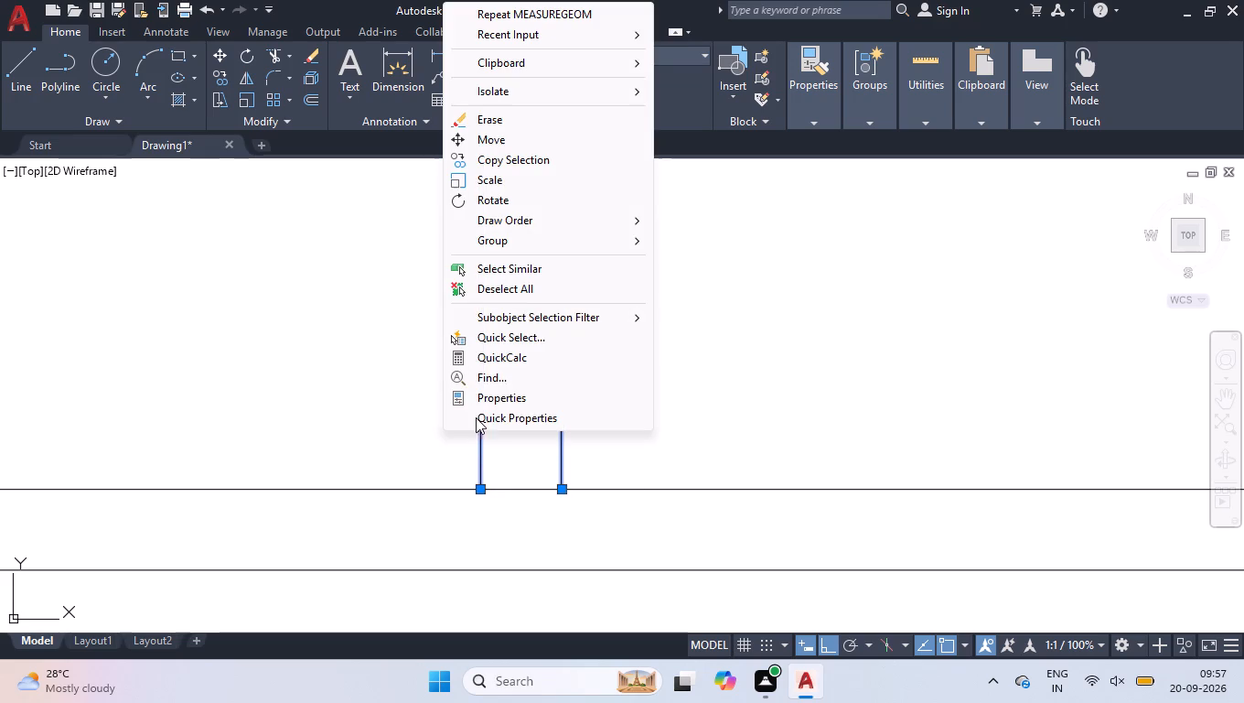
{"action": "left_click", "coordinate": [522, 295]}
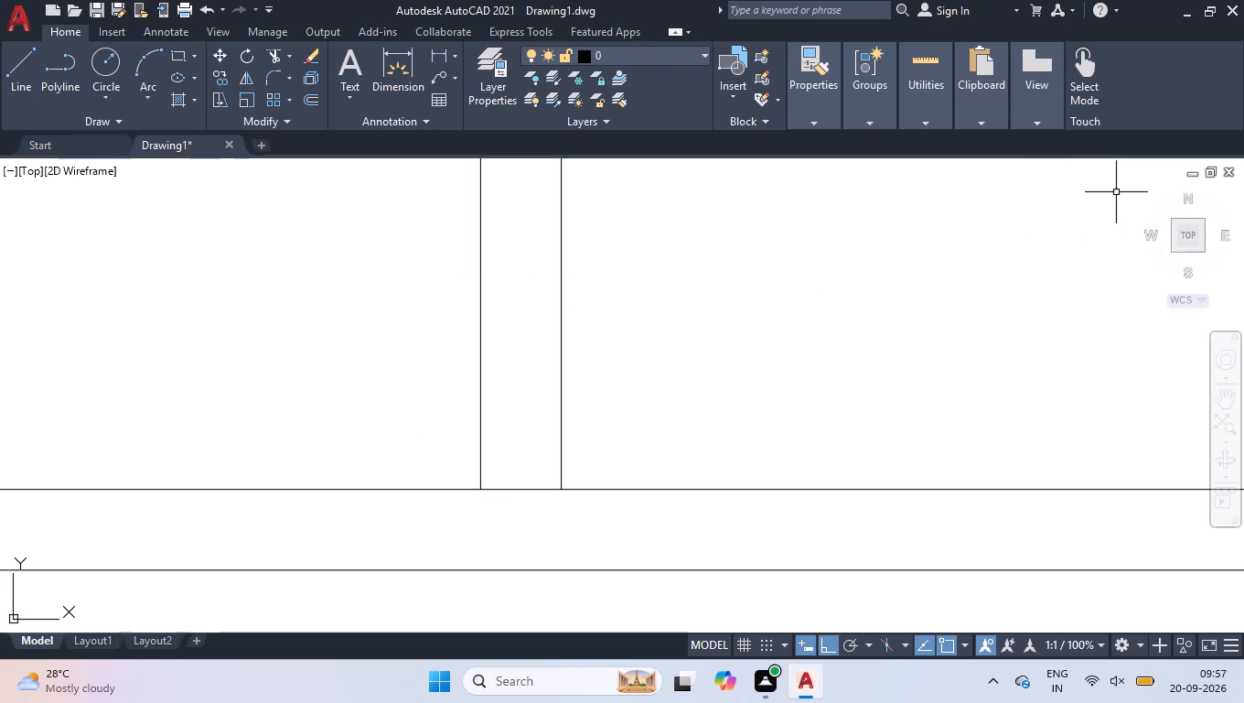
Stretch the lower end of the right wall's inner line down to the end of the inner bottom wall line.
{"action": "left_click", "coordinate": [1187, 230]}
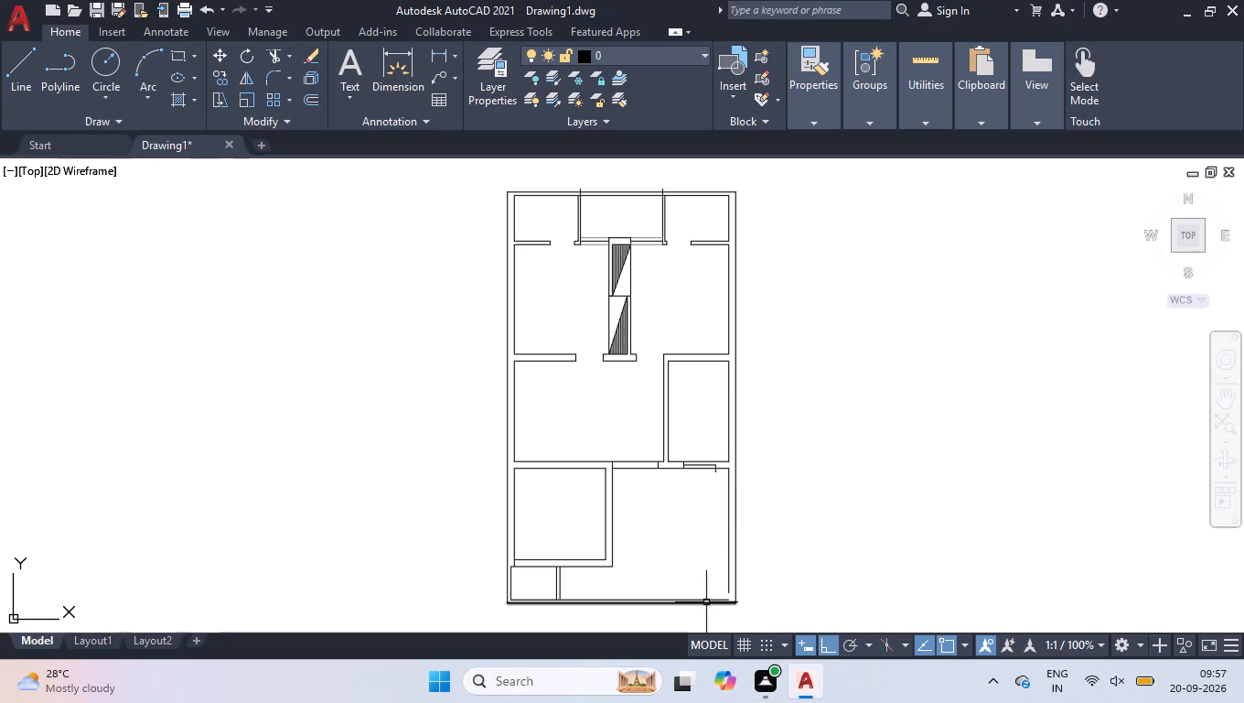
{"action": "scroll", "coordinate": [706, 602], "scroll_direction": "up", "scroll_amount": 4}
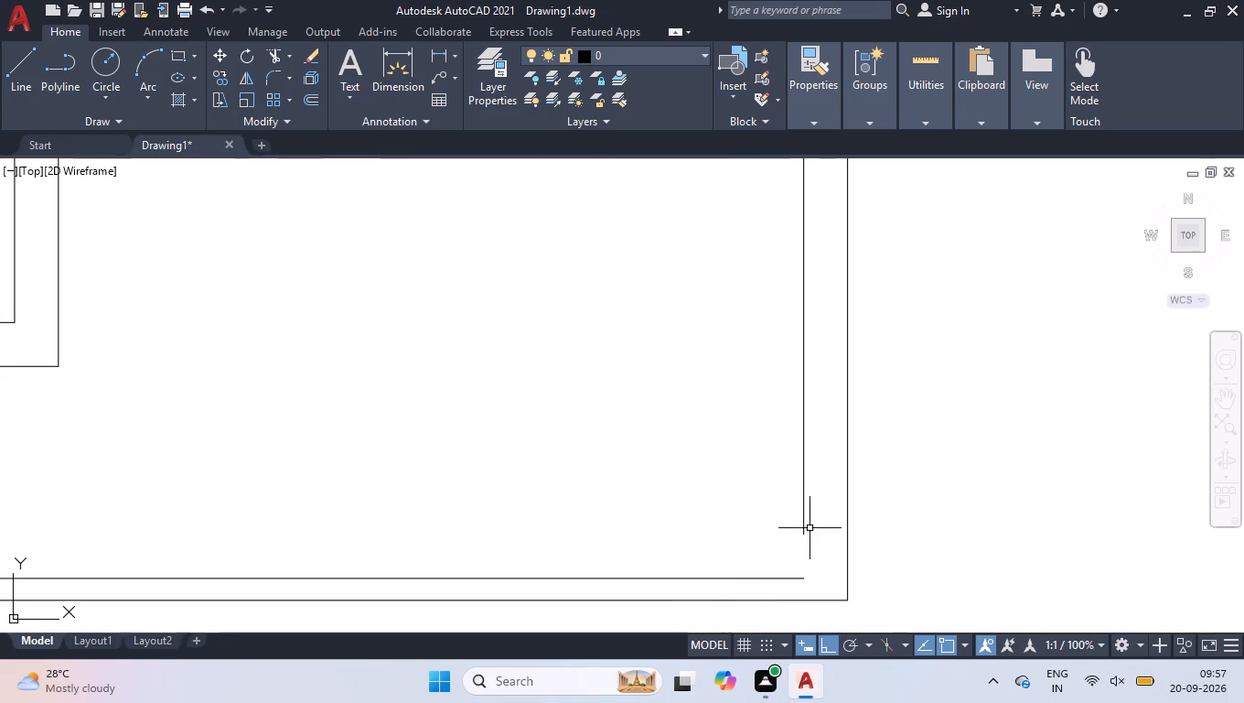
{"action": "left_click", "coordinate": [811, 519]}
{"action": "left_click", "coordinate": [788, 530]}
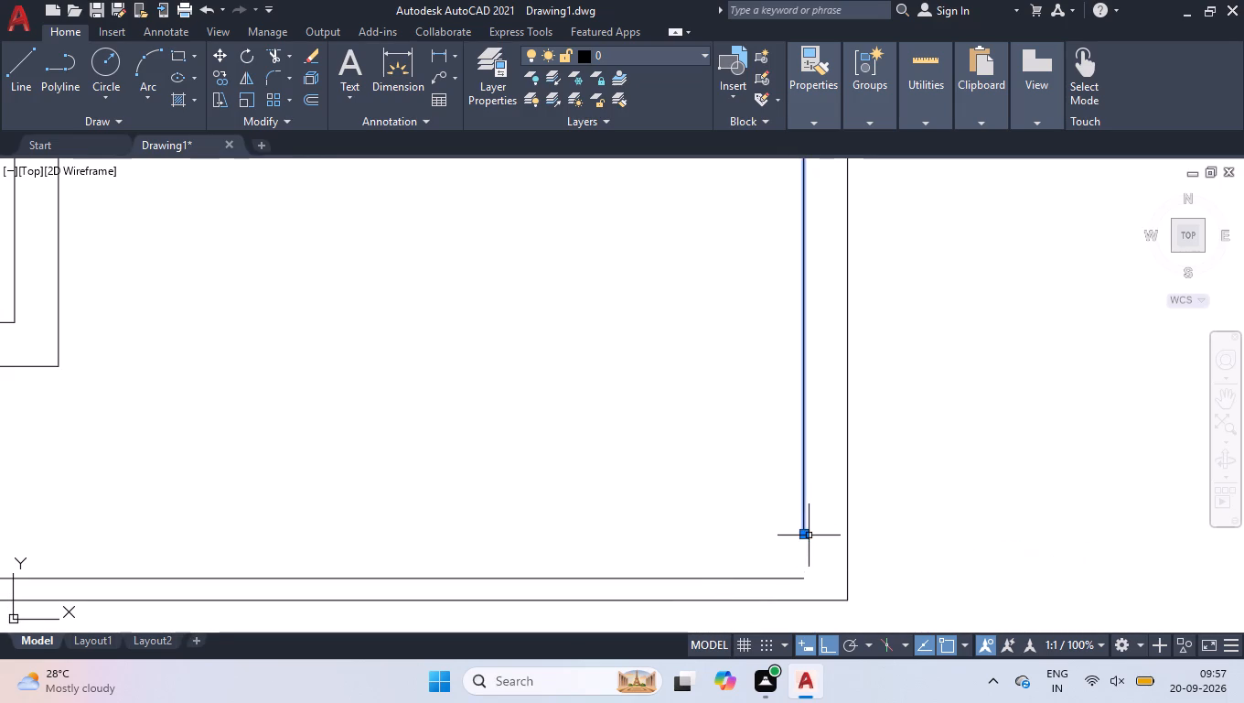
{"action": "left_click", "coordinate": [804, 533]}
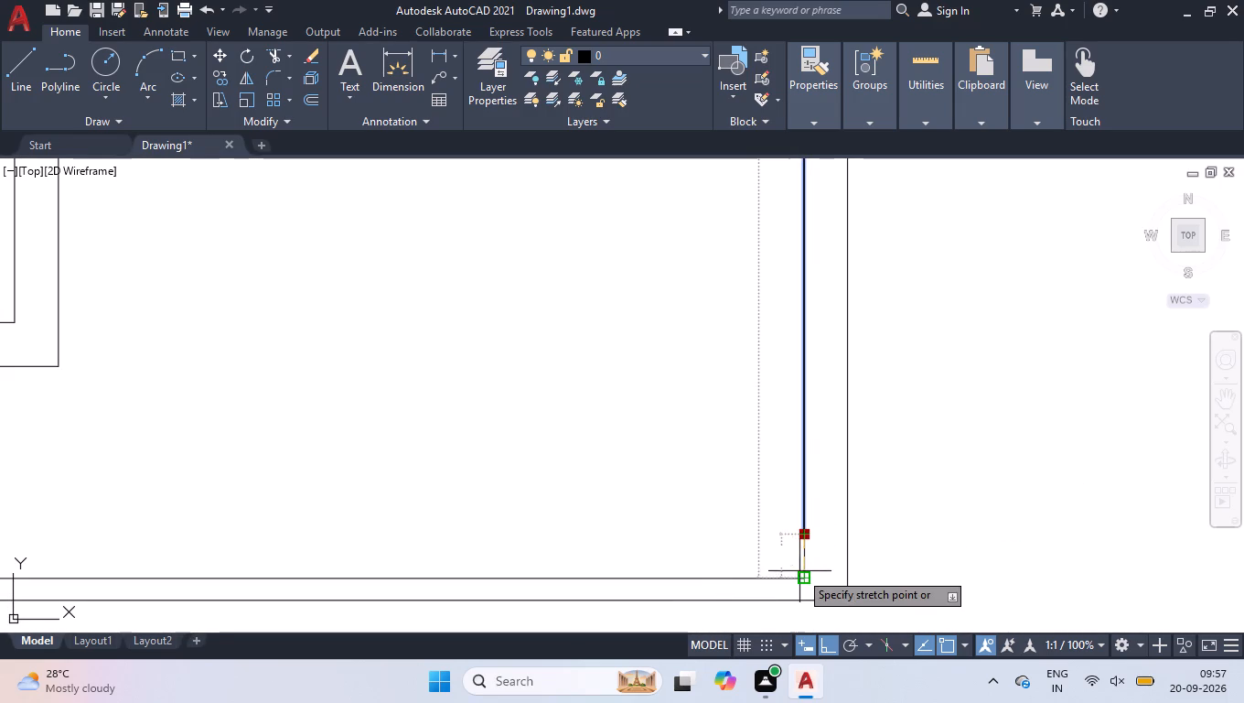
{"action": "left_click", "coordinate": [799, 578]}
{"action": "right_click", "coordinate": [759, 559]}
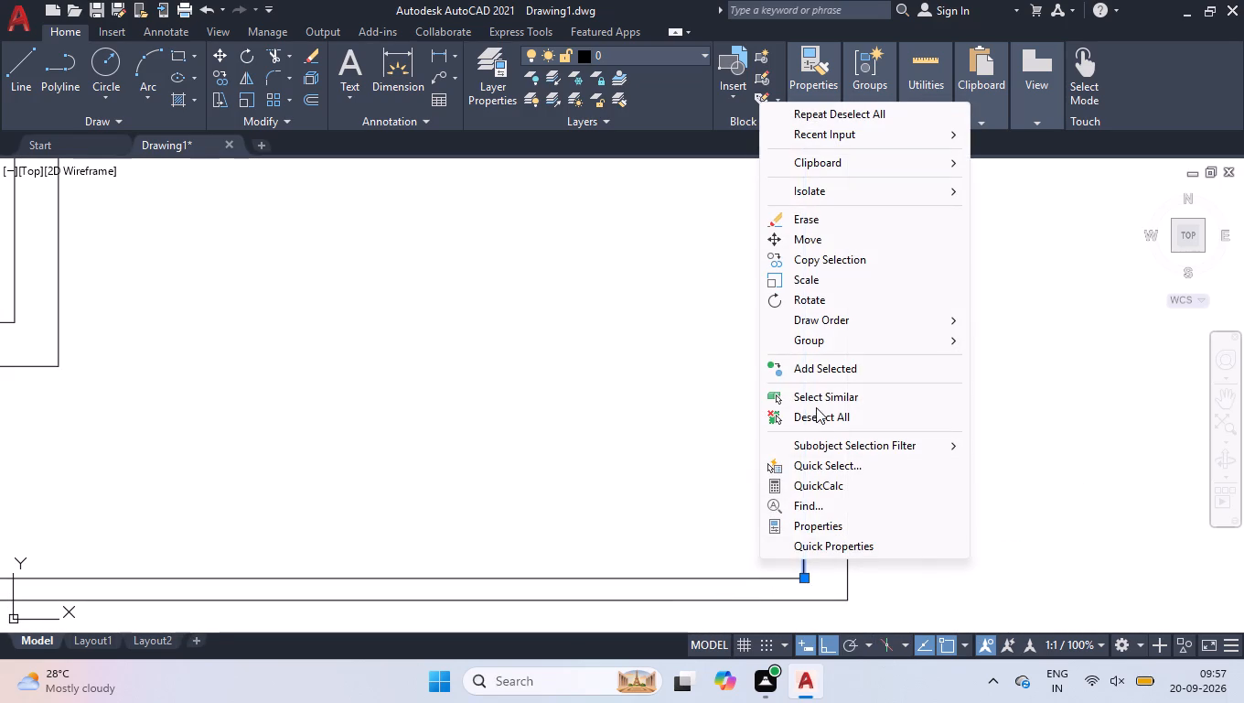
{"action": "left_click", "coordinate": [810, 414]}
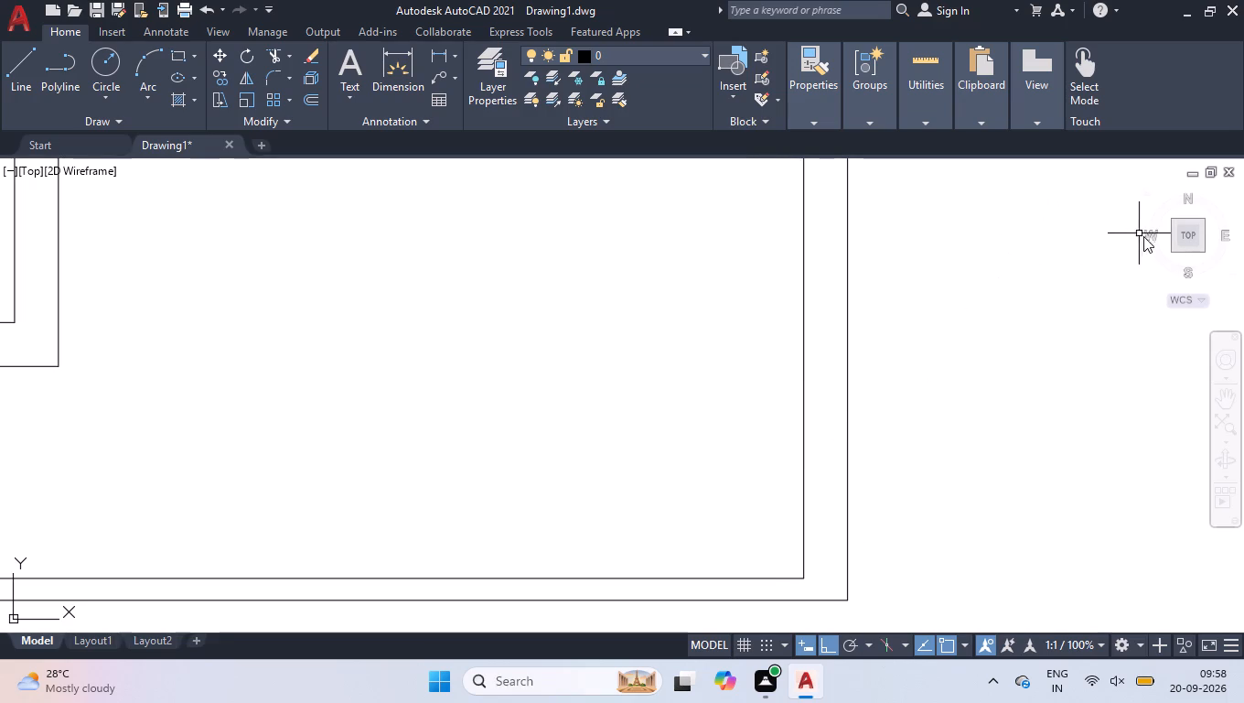
Stretch both ends of the short vertical line at the right-hand opening so it spans exactly between the two horizontal wall lines.
{"action": "left_click", "coordinate": [1196, 231]}
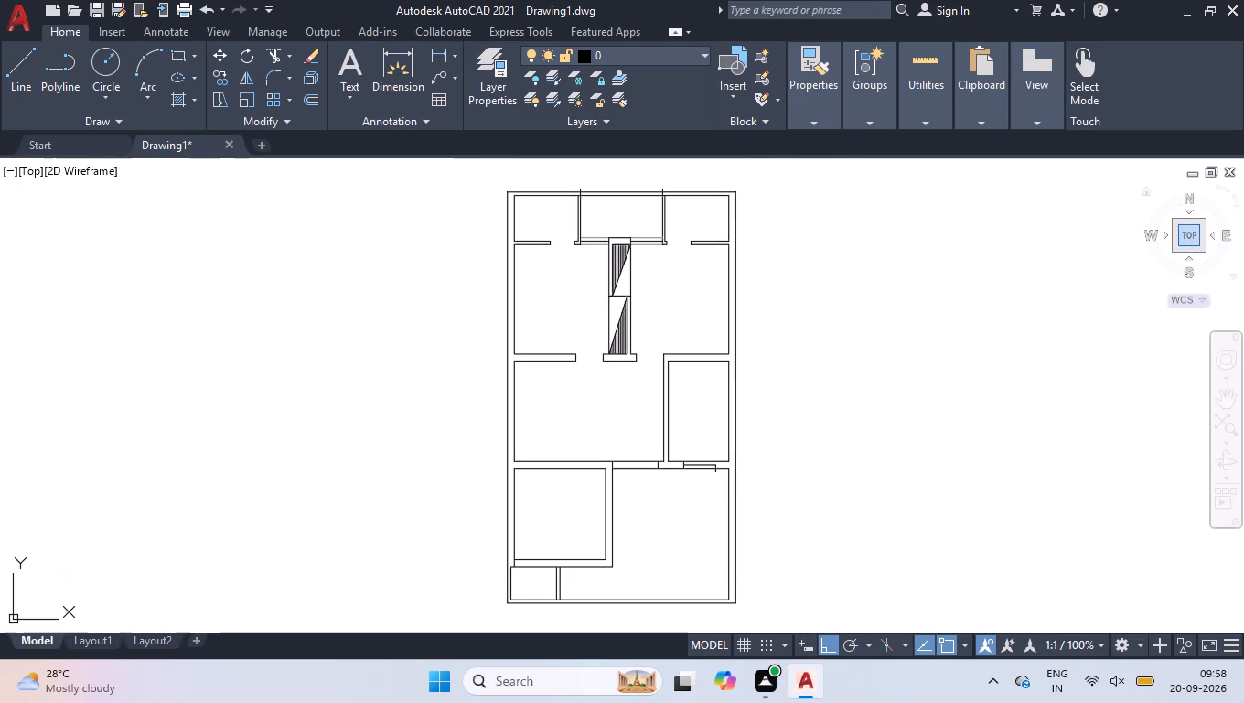
{"action": "scroll", "coordinate": [702, 458], "scroll_direction": "up", "scroll_amount": 3}
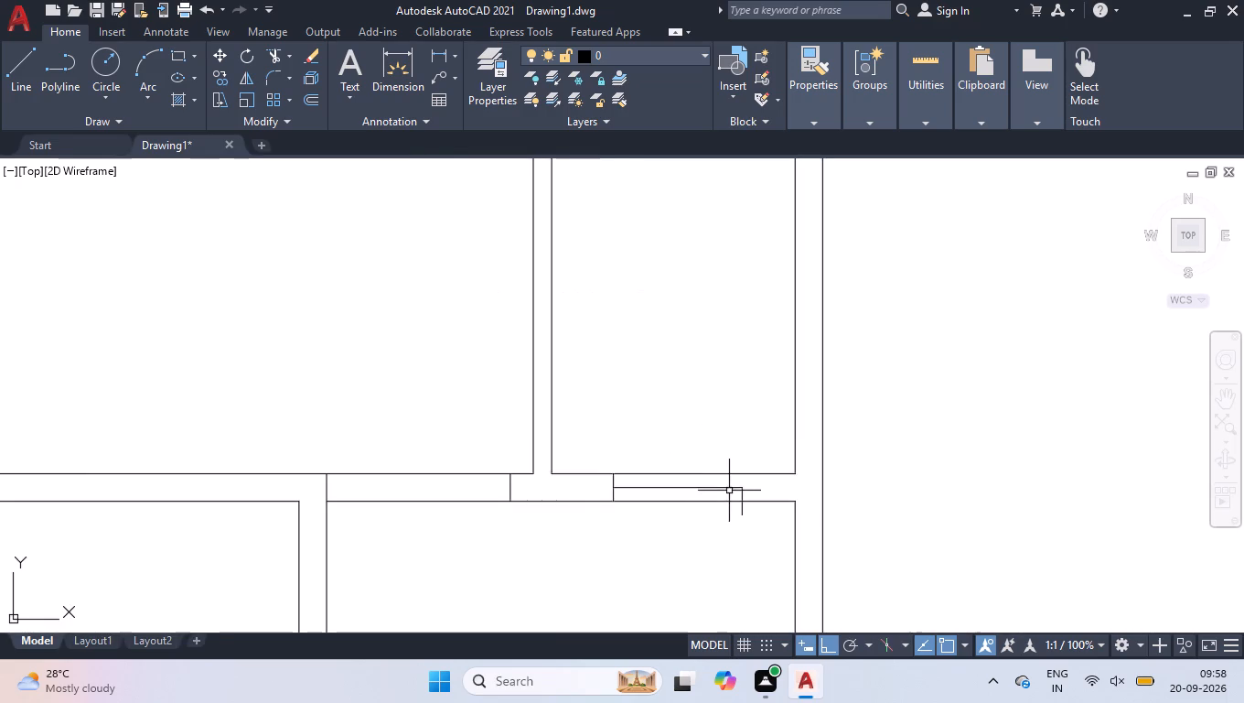
{"action": "scroll", "coordinate": [731, 492], "scroll_direction": "up", "scroll_amount": 2}
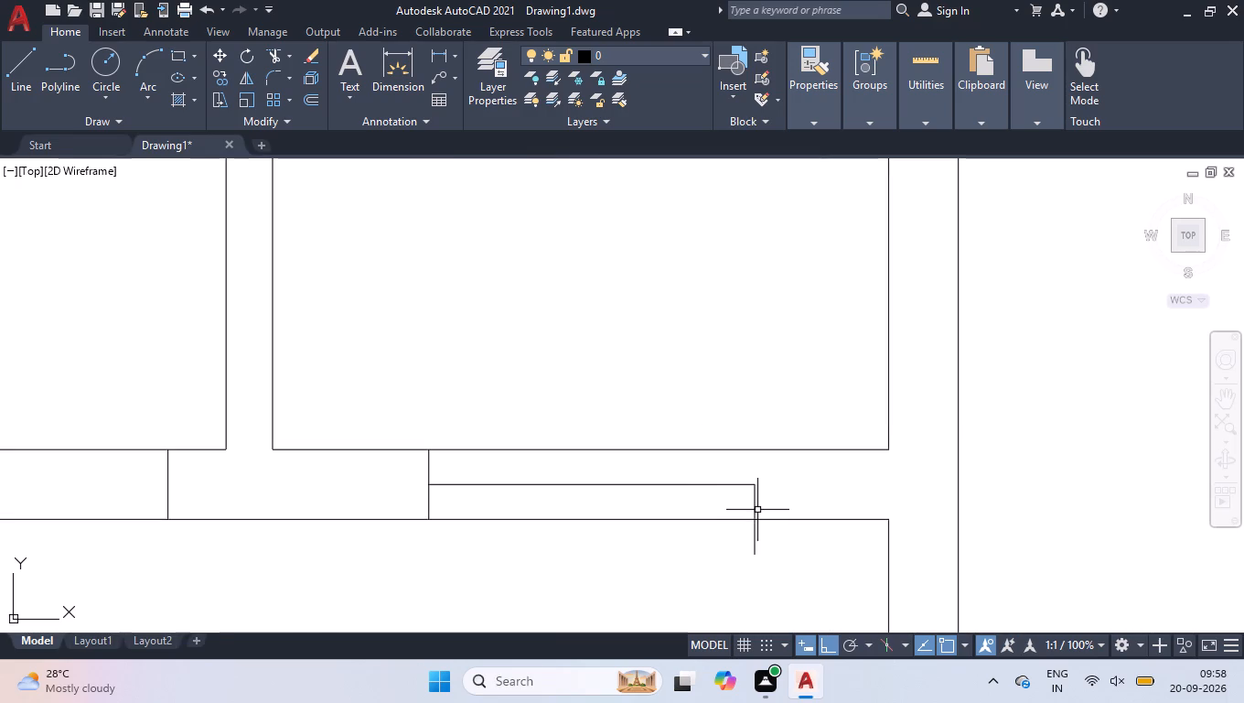
{"action": "left_click", "coordinate": [757, 510]}
{"action": "left_click", "coordinate": [756, 481]}
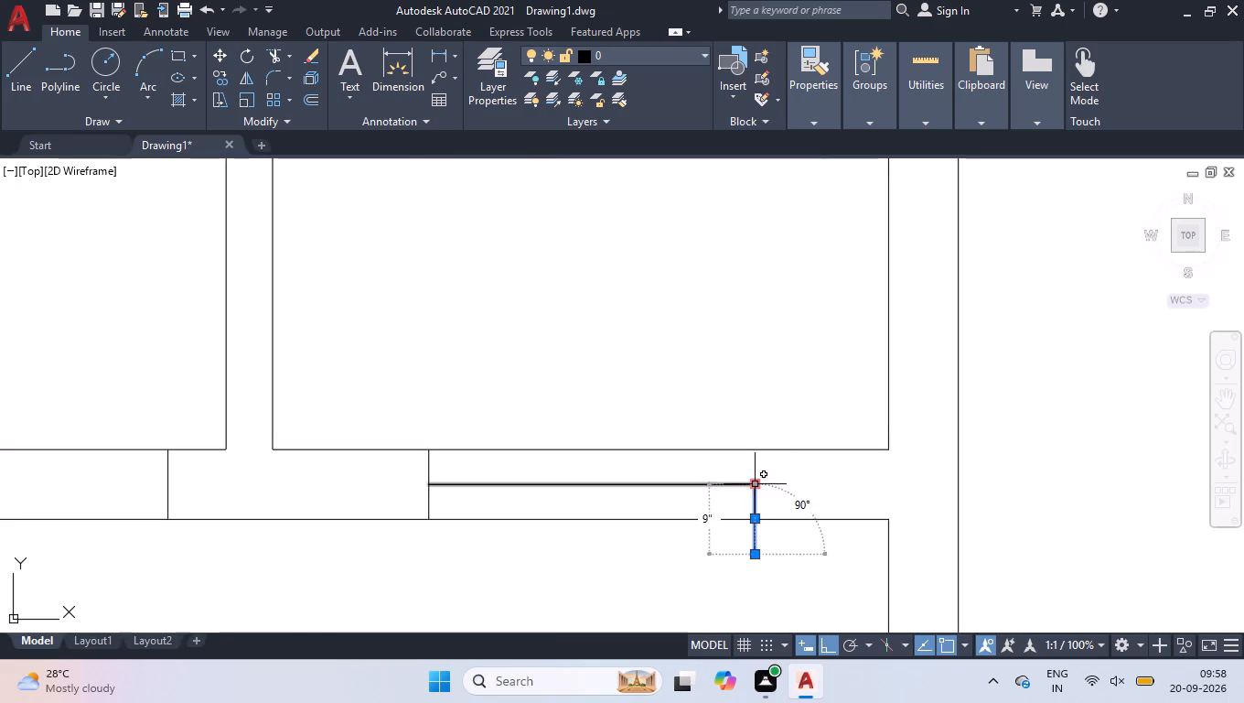
{"action": "left_click", "coordinate": [756, 453]}
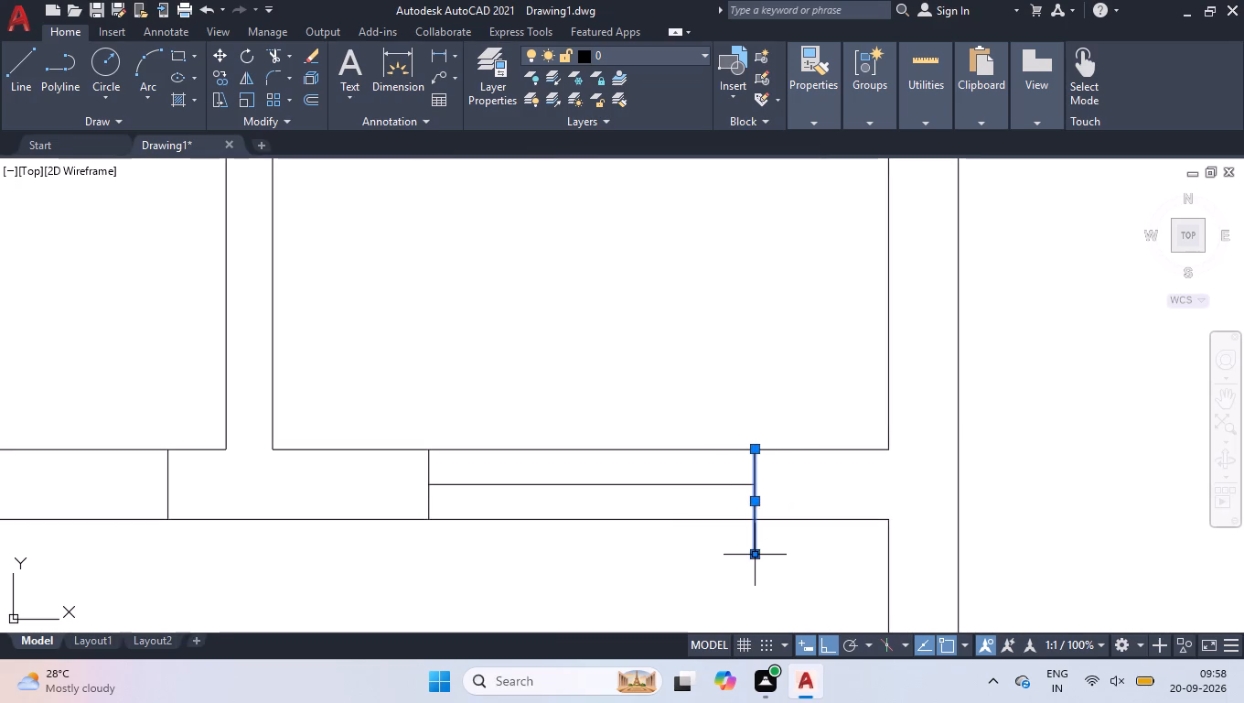
{"action": "left_click", "coordinate": [753, 554]}
{"action": "left_click", "coordinate": [755, 522]}
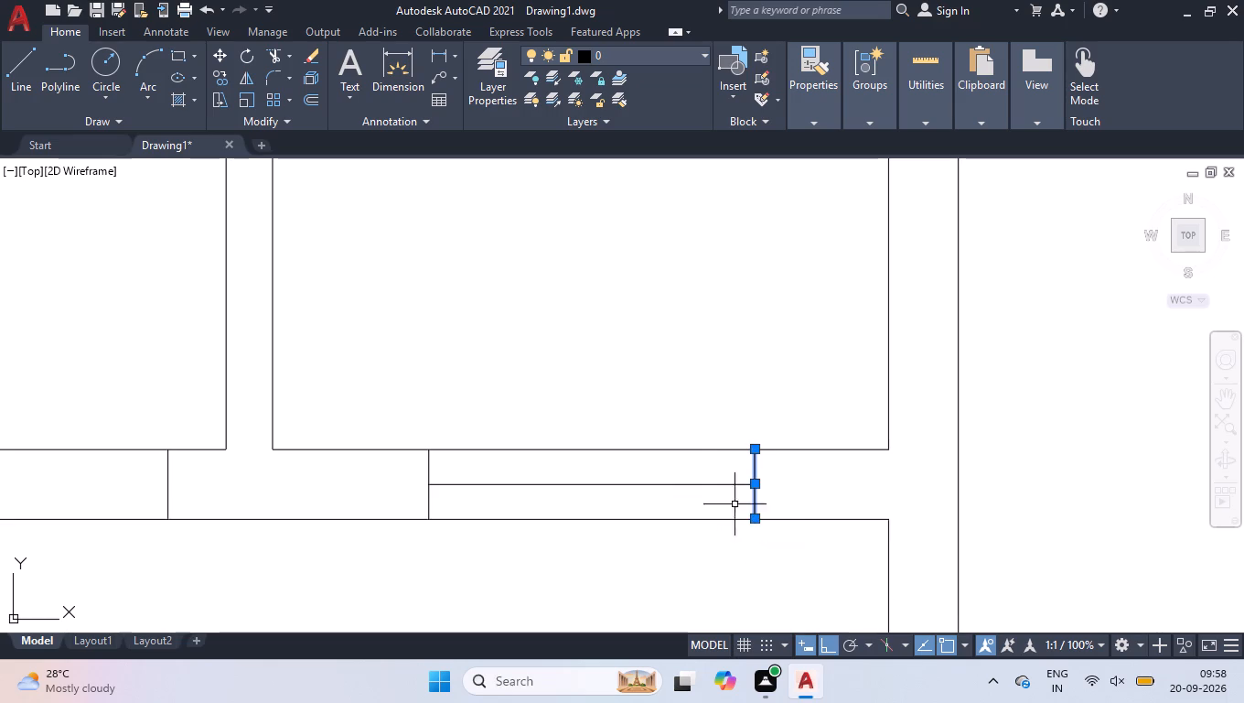
{"action": "right_click", "coordinate": [700, 406]}
{"action": "left_click", "coordinate": [732, 508]}
Trim the two vertical partition lines where they project above the outer top wall line.
{"action": "scroll", "coordinate": [728, 510], "scroll_direction": "down", "scroll_amount": 3}
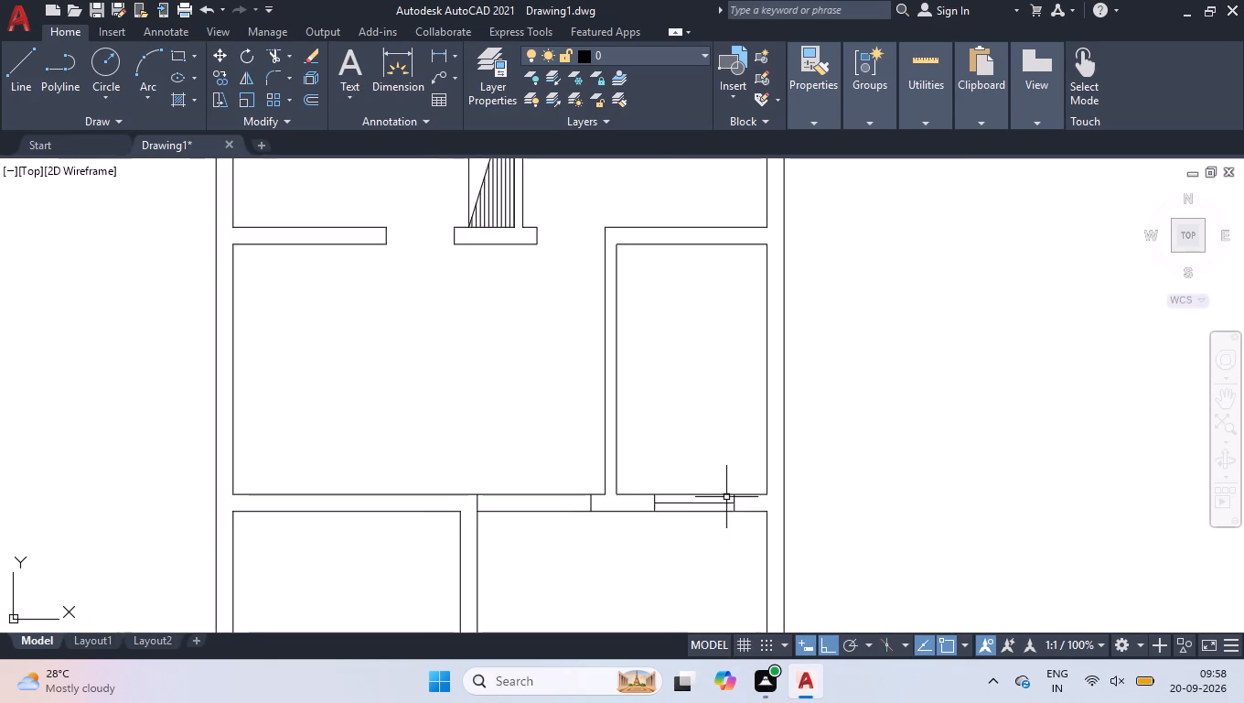
{"action": "scroll", "coordinate": [741, 502], "scroll_direction": "down", "scroll_amount": 1}
{"action": "scroll", "coordinate": [546, 514], "scroll_direction": "down", "scroll_amount": 2}
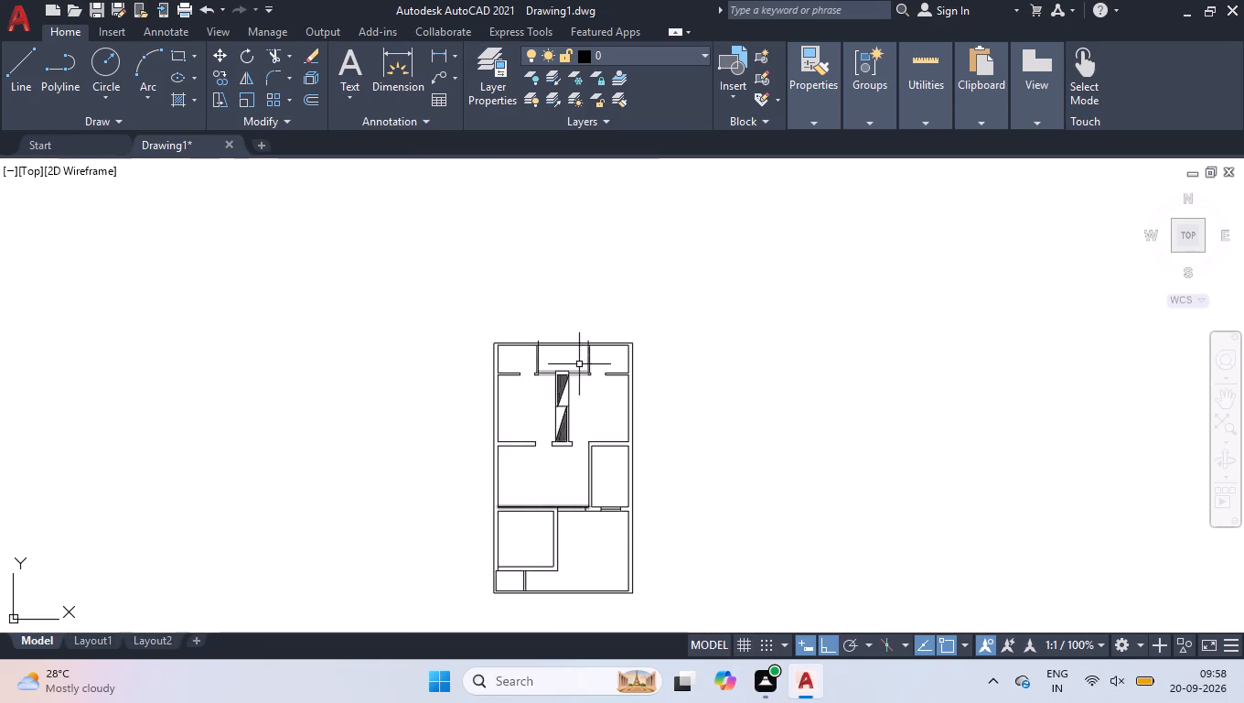
{"action": "scroll", "coordinate": [562, 315], "scroll_direction": "up", "scroll_amount": 6}
{"action": "scroll", "coordinate": [583, 358], "scroll_direction": "down", "scroll_amount": 1}
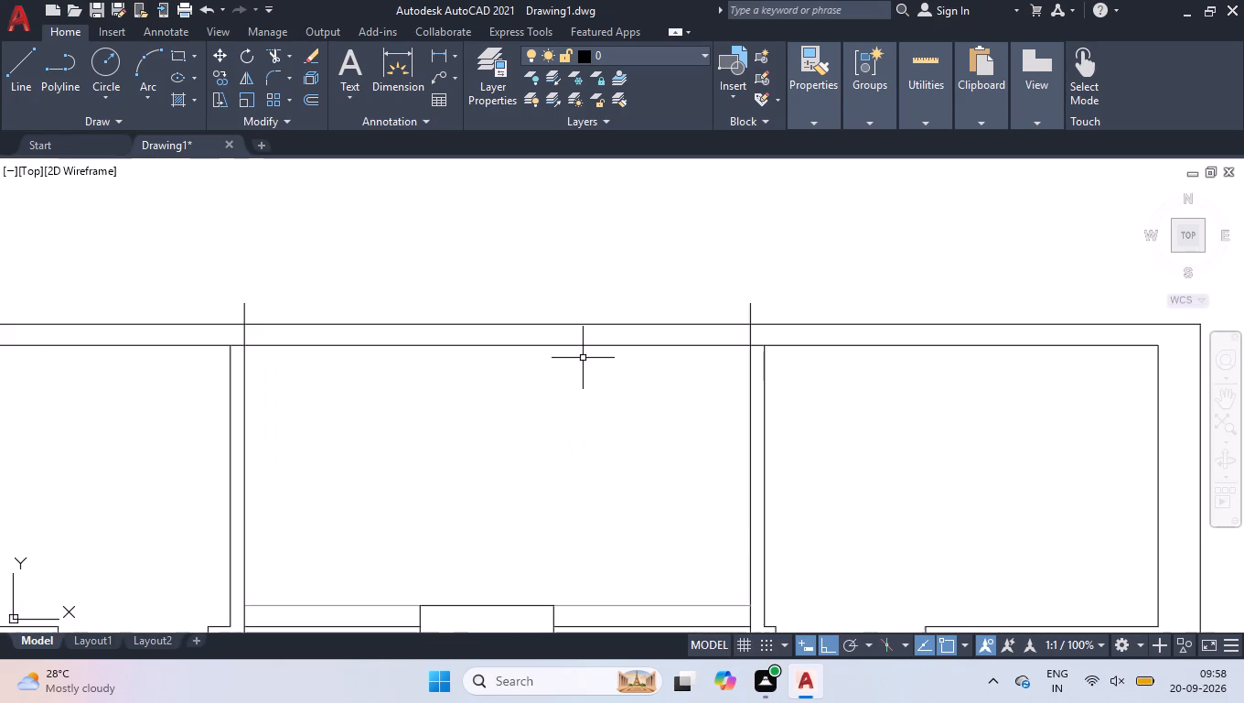
{"action": "scroll", "coordinate": [589, 358], "scroll_direction": "down", "scroll_amount": 1}
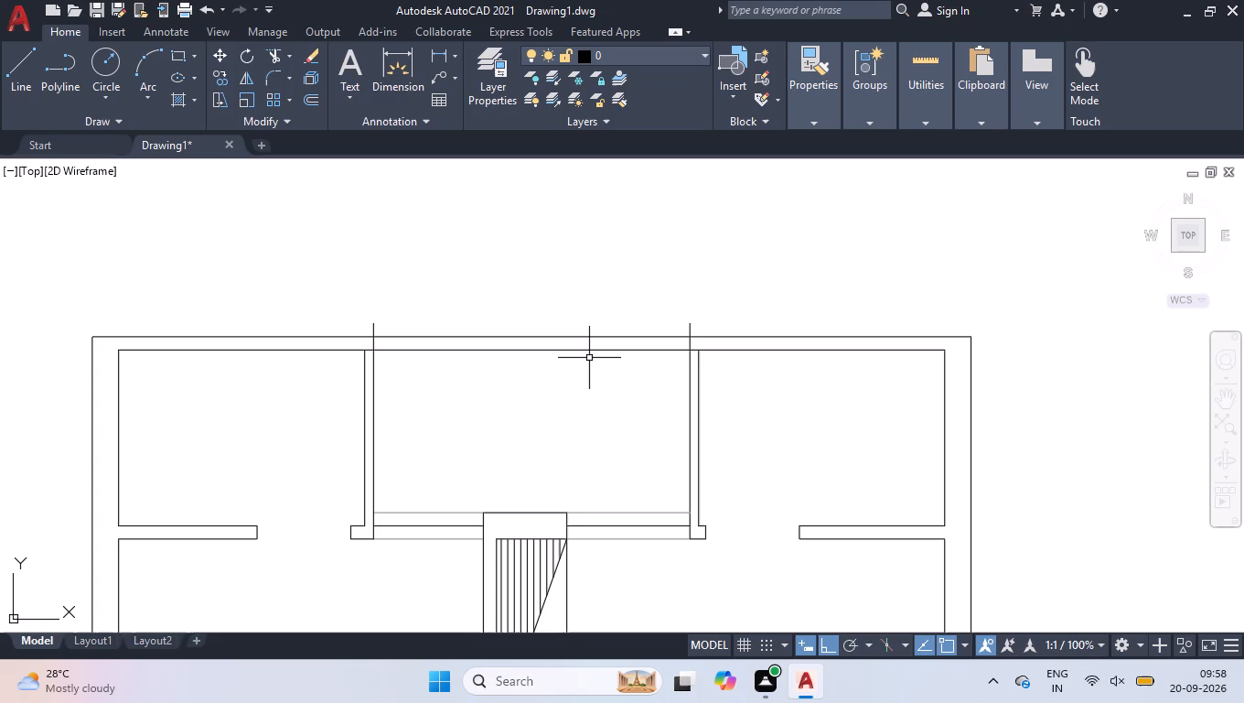
{"action": "key", "text": "t"}
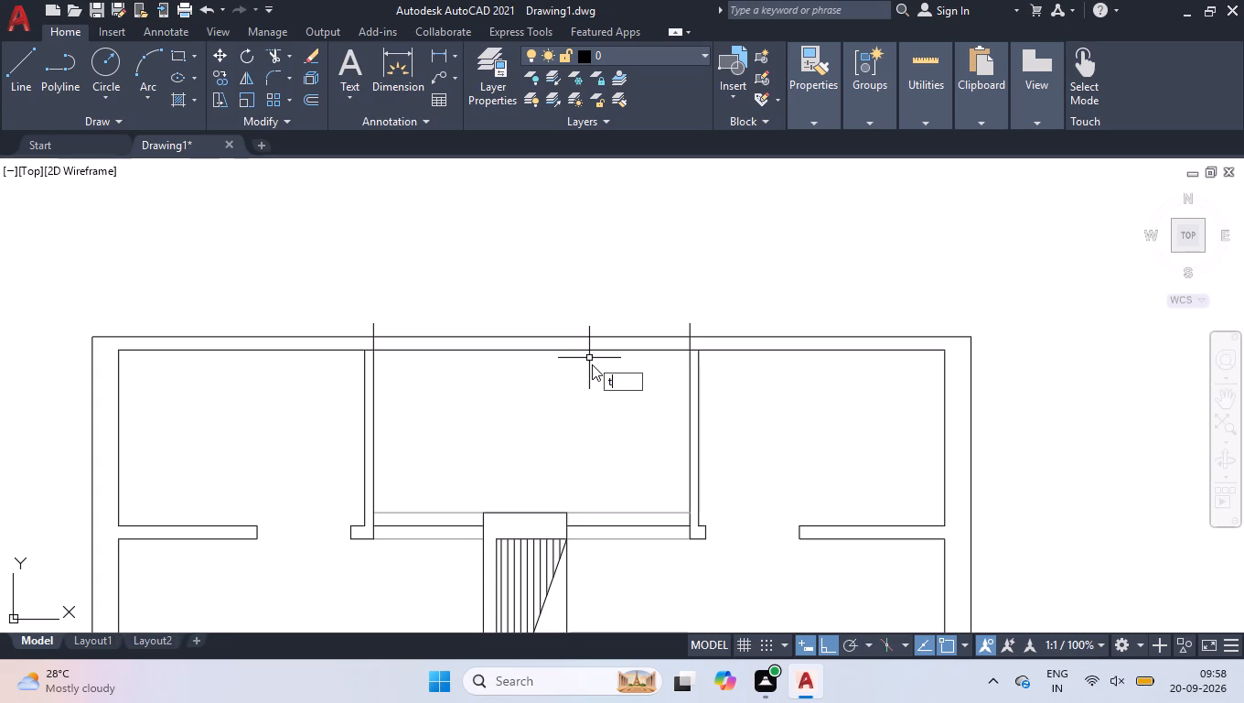
{"action": "key", "text": "r"}
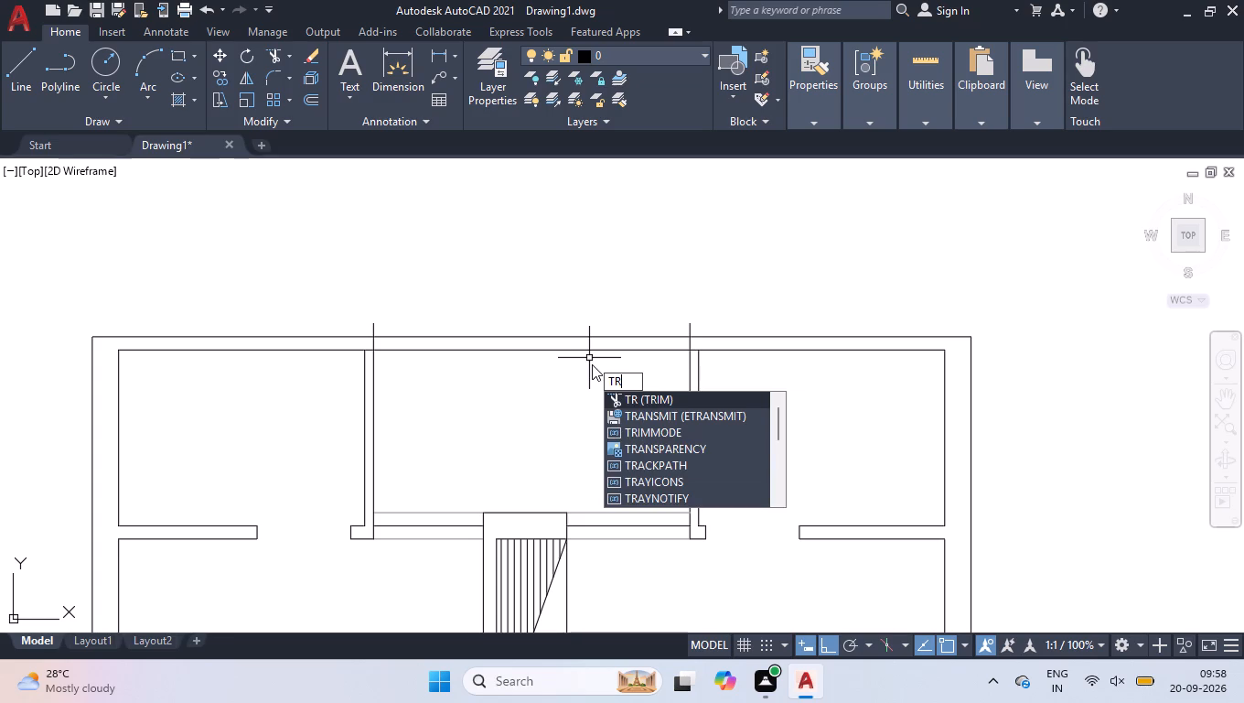
{"action": "key", "text": "Return"}
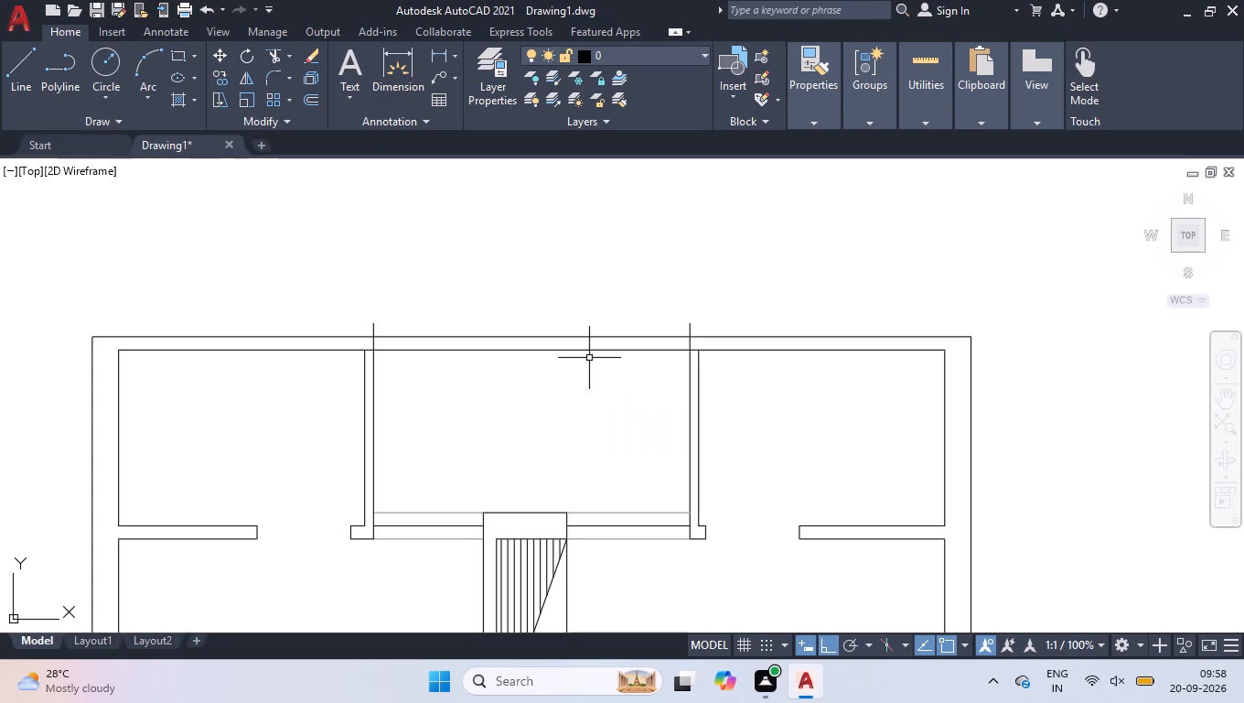
{"action": "scroll", "coordinate": [647, 304], "scroll_direction": "up", "scroll_amount": 2}
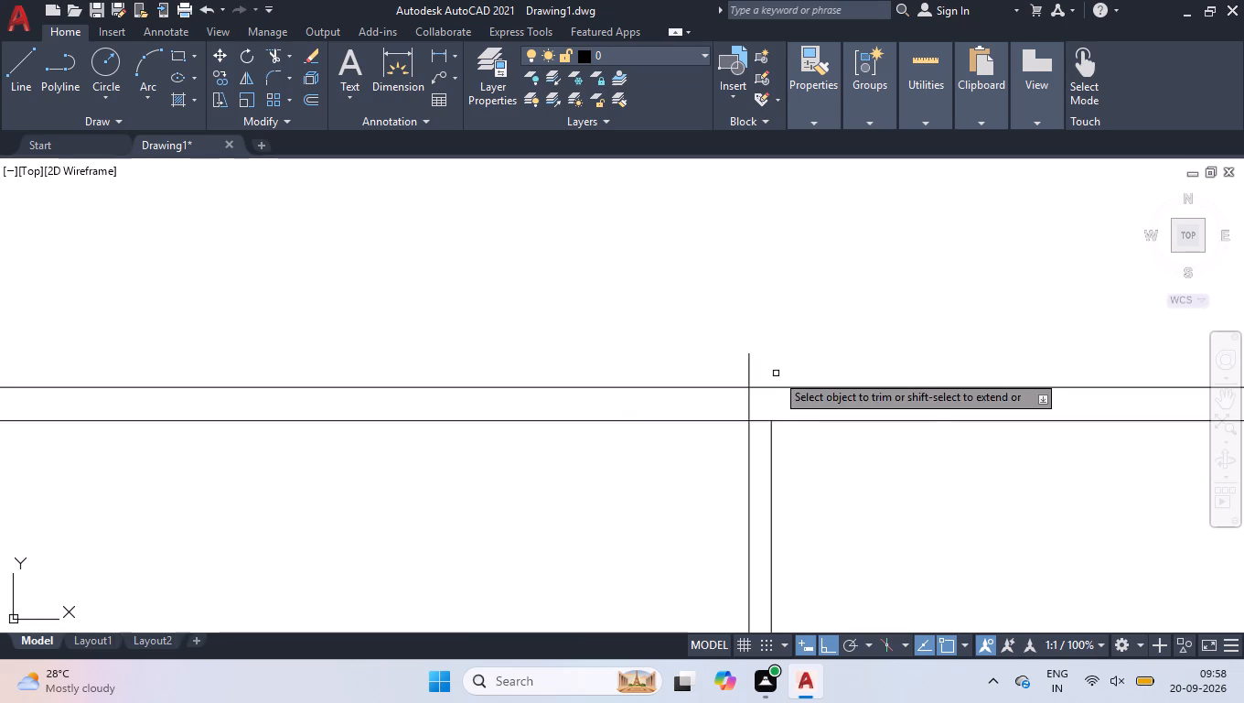
{"action": "left_click", "coordinate": [772, 373]}
{"action": "left_click", "coordinate": [750, 368]}
{"action": "left_click", "coordinate": [750, 368]}
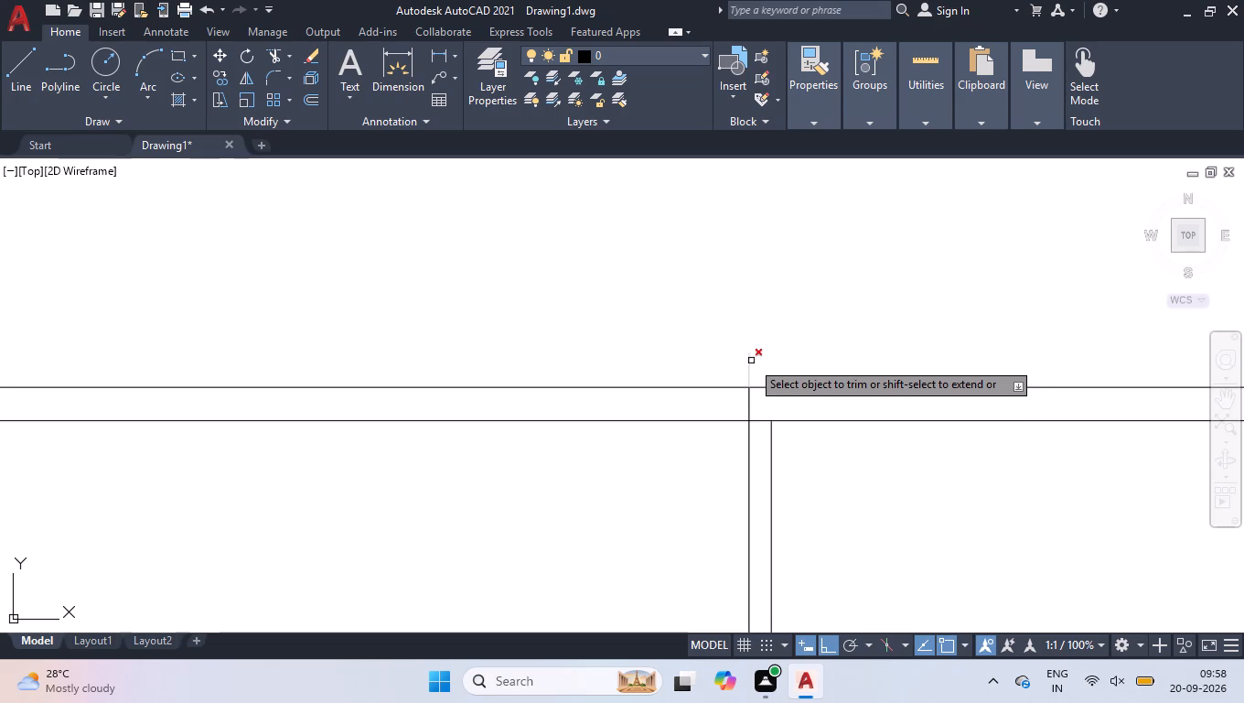
{"action": "left_click", "coordinate": [751, 361]}
{"action": "scroll", "coordinate": [759, 355], "scroll_direction": "down", "scroll_amount": 2}
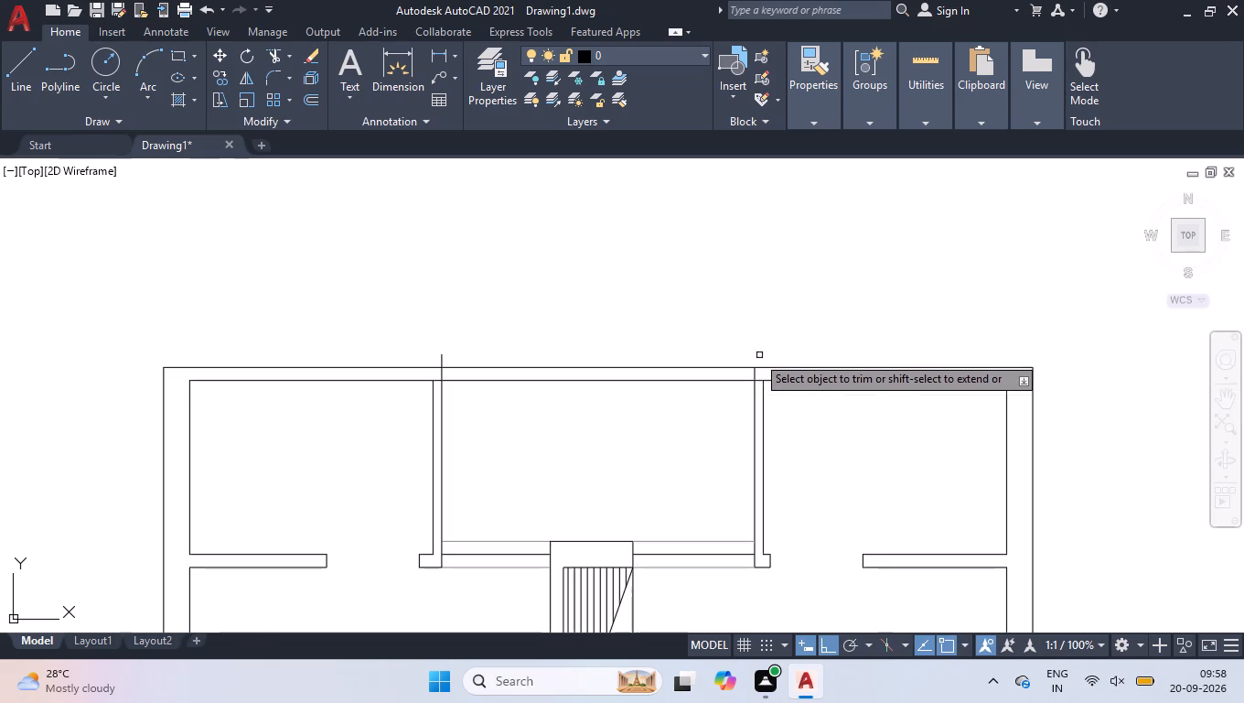
{"action": "scroll", "coordinate": [445, 366], "scroll_direction": "up", "scroll_amount": 4}
{"action": "left_click", "coordinate": [359, 340]}
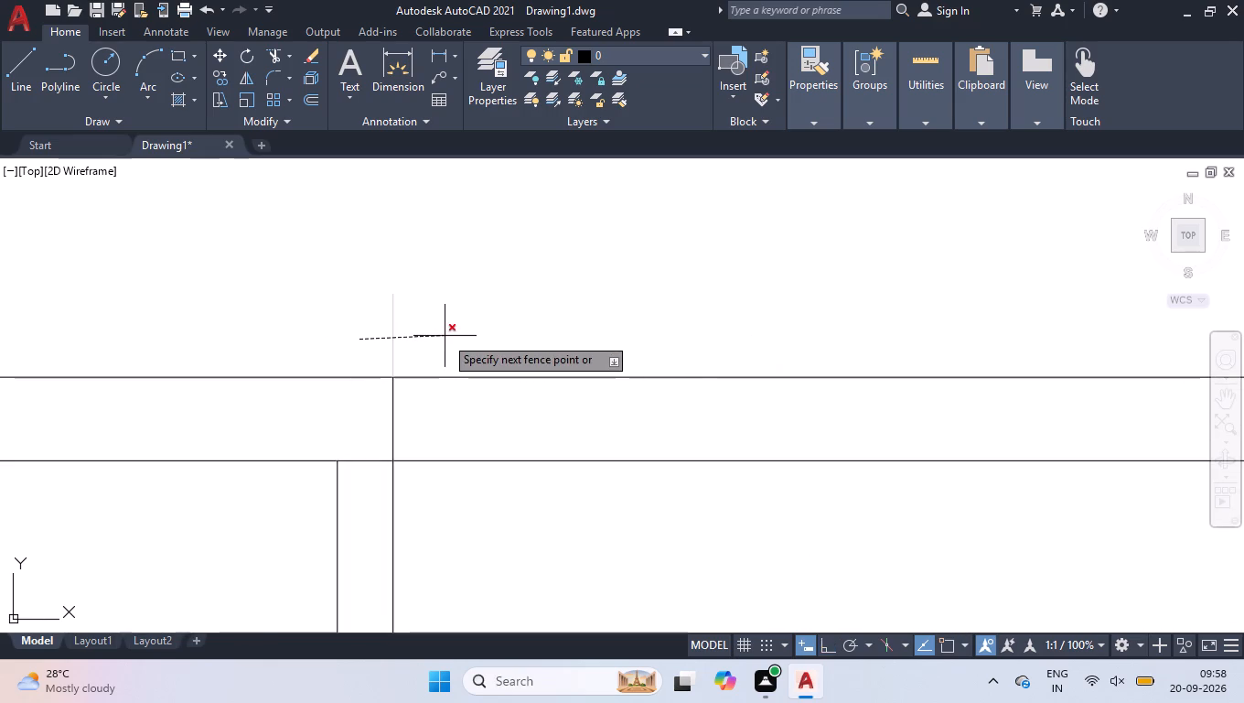
{"action": "left_click", "coordinate": [446, 336]}
{"action": "key", "text": "space"}
{"action": "scroll", "coordinate": [438, 331], "scroll_direction": "down", "scroll_amount": 3}
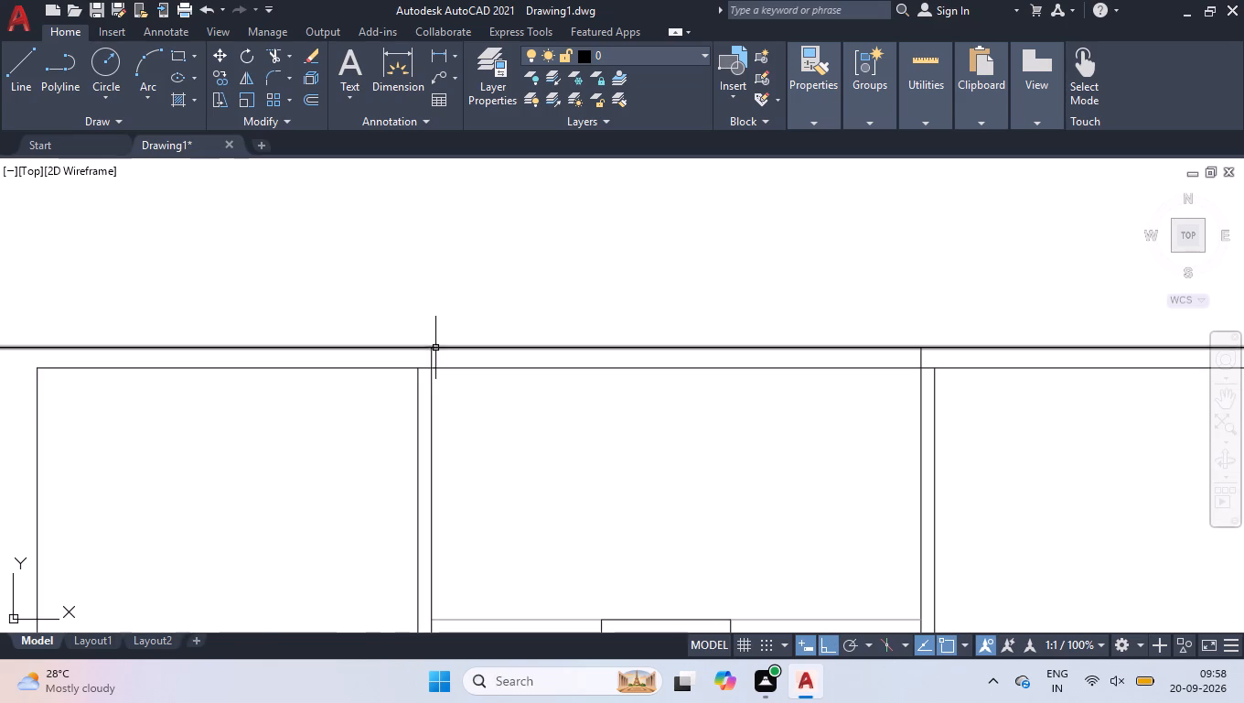
{"action": "scroll", "coordinate": [469, 282], "scroll_direction": "down", "scroll_amount": 2}
{"action": "scroll", "coordinate": [523, 367], "scroll_direction": "down", "scroll_amount": 2}
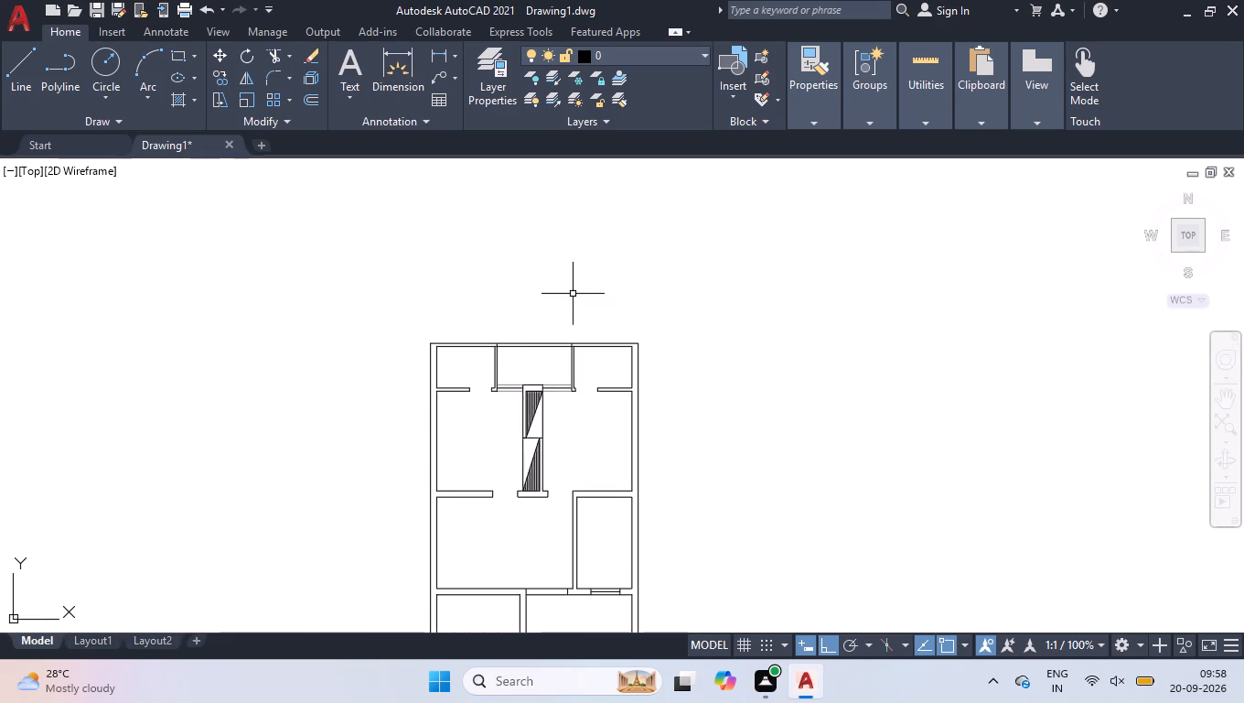
Trim the two horizontal wall lines between the lower-left room's outer corner and the short right wall stub to open the passage.
{"action": "scroll", "coordinate": [574, 294], "scroll_direction": "down", "scroll_amount": 1}
{"action": "scroll", "coordinate": [554, 547], "scroll_direction": "up", "scroll_amount": 1}
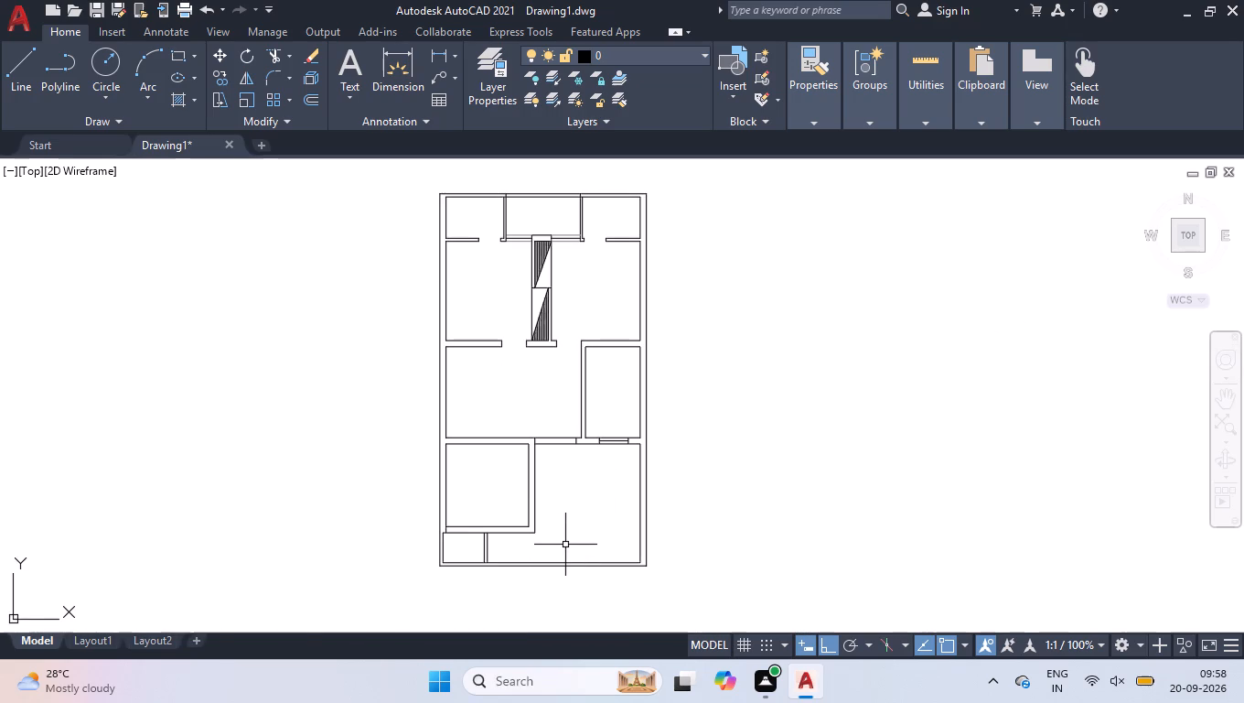
{"action": "key", "text": "space"}
{"action": "left_click", "coordinate": [553, 463]}
{"action": "left_click", "coordinate": [554, 427]}
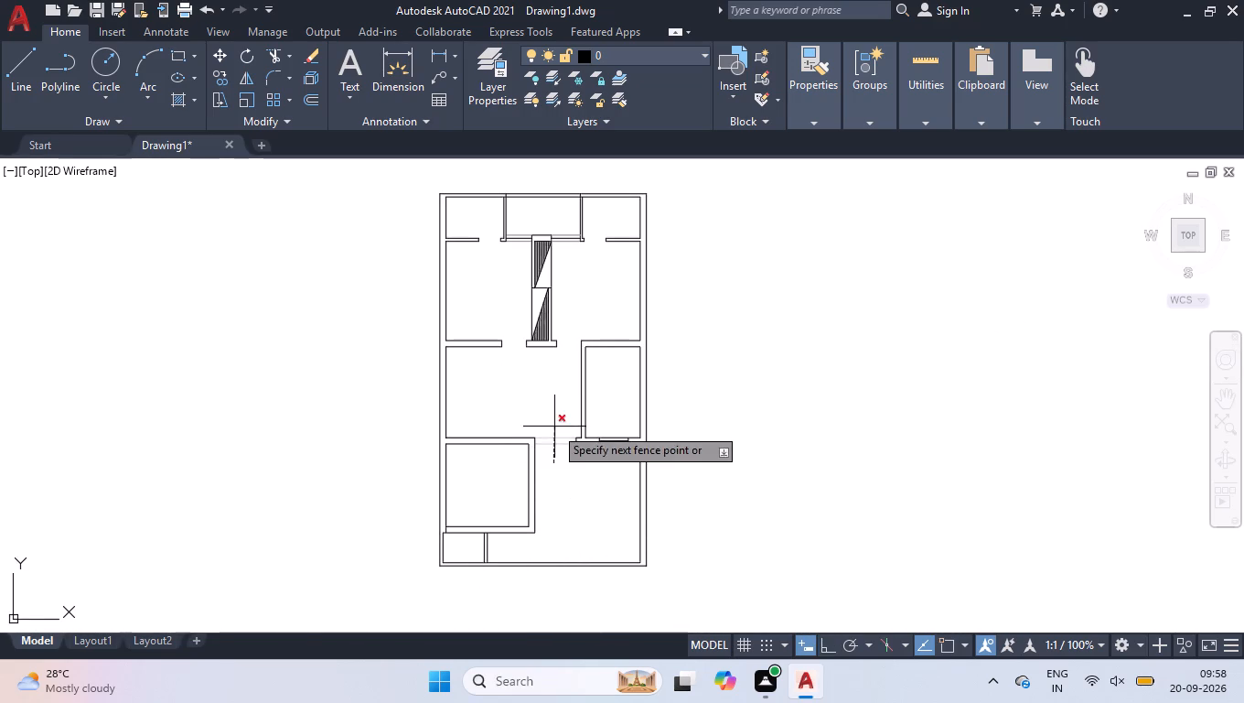
{"action": "key", "text": "space"}
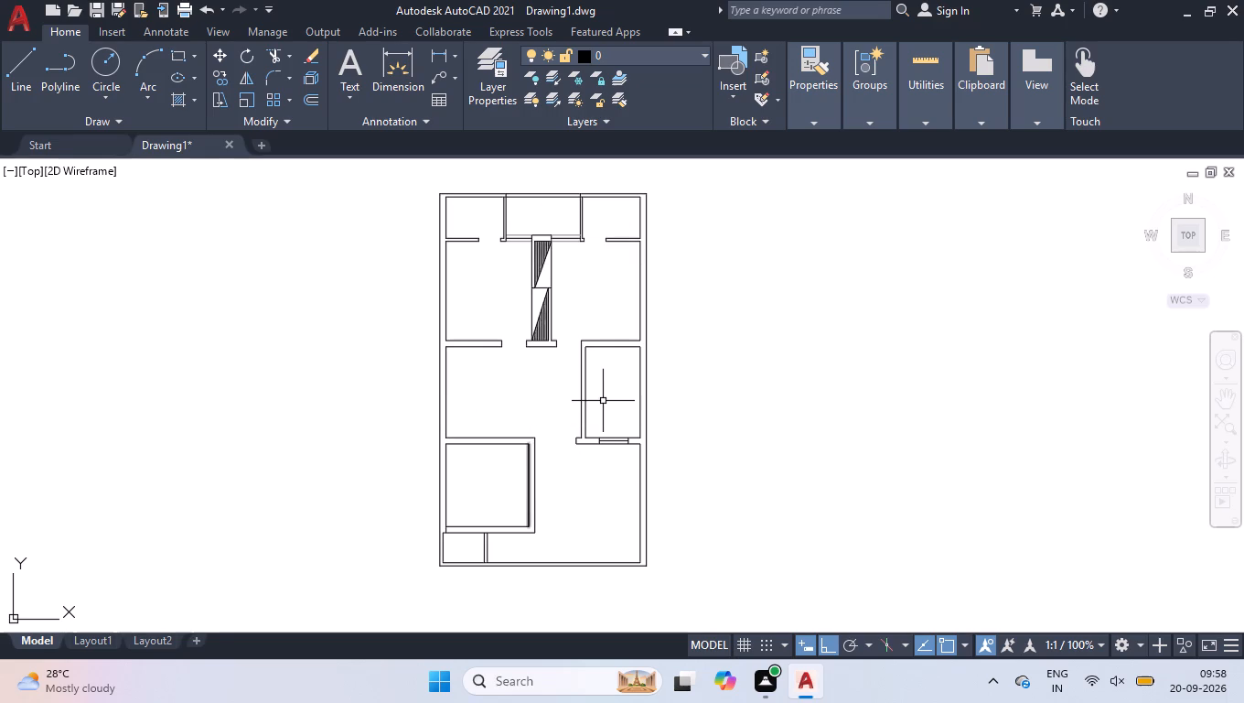
Measure the inside width and height of the narrow room with the window, at the middle right of the plan.
{"action": "scroll", "coordinate": [590, 363], "scroll_direction": "up", "scroll_amount": 2}
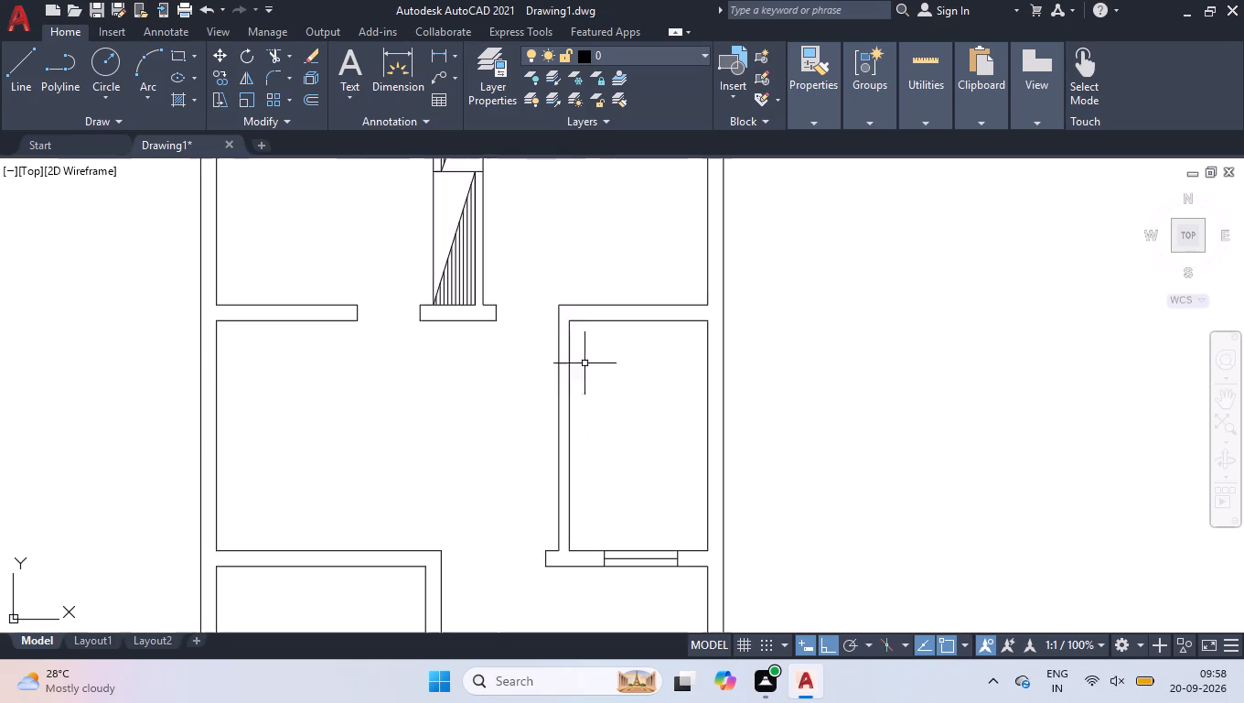
{"action": "scroll", "coordinate": [558, 328], "scroll_direction": "up", "scroll_amount": 3}
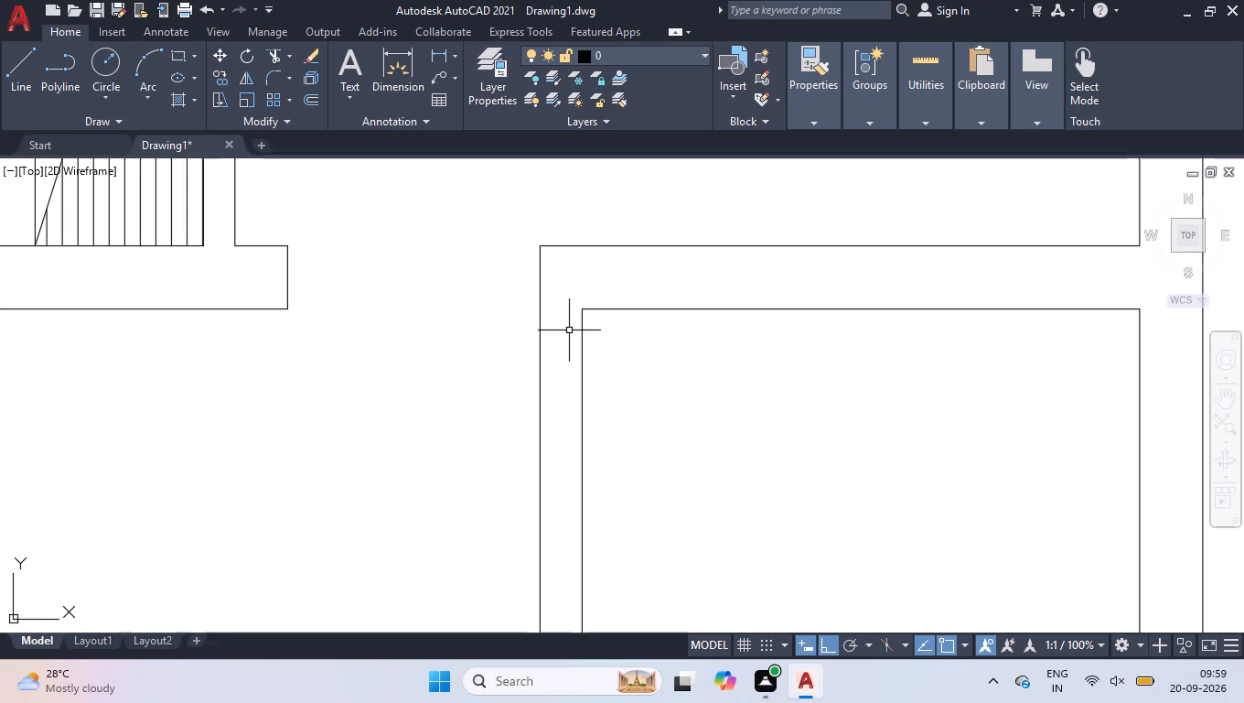
{"action": "scroll", "coordinate": [699, 219], "scroll_direction": "down", "scroll_amount": 3}
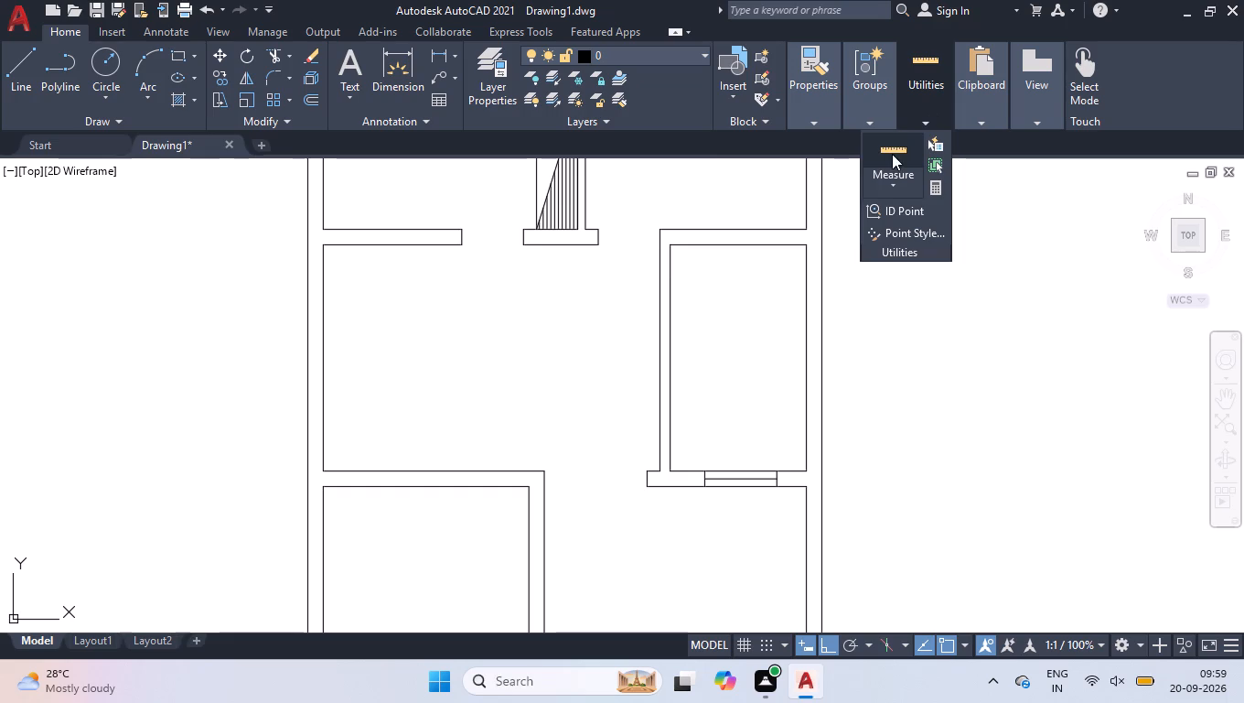
{"action": "left_click", "coordinate": [892, 154]}
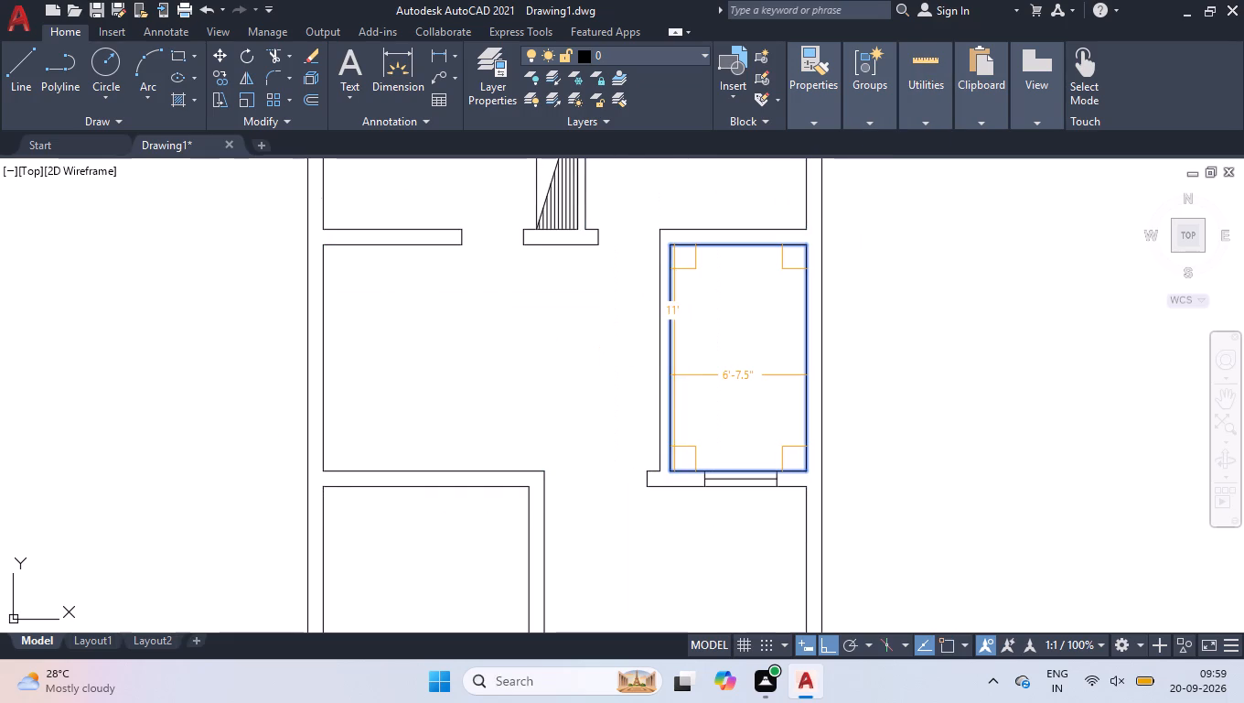
{"action": "key", "text": "space"}
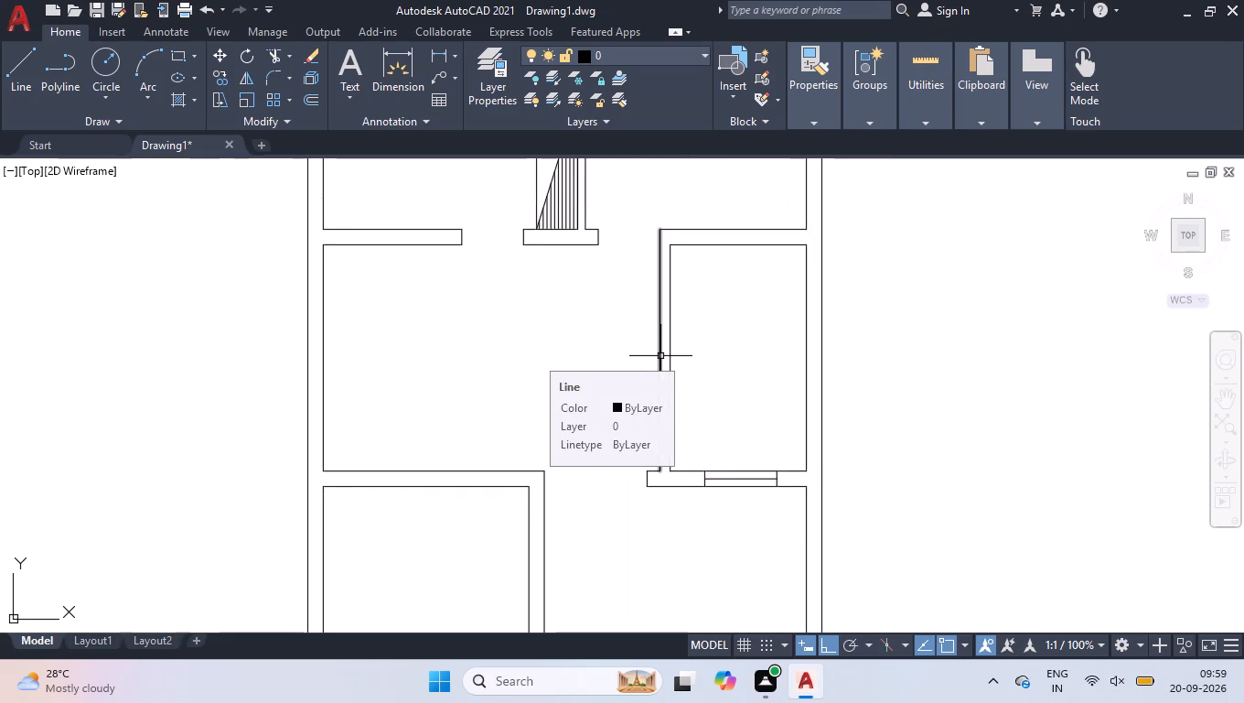
Draw a 6" horizontal line across the narrow right room's left partition, just below its upper inner corner.
{"action": "scroll", "coordinate": [661, 284], "scroll_direction": "up", "scroll_amount": 1}
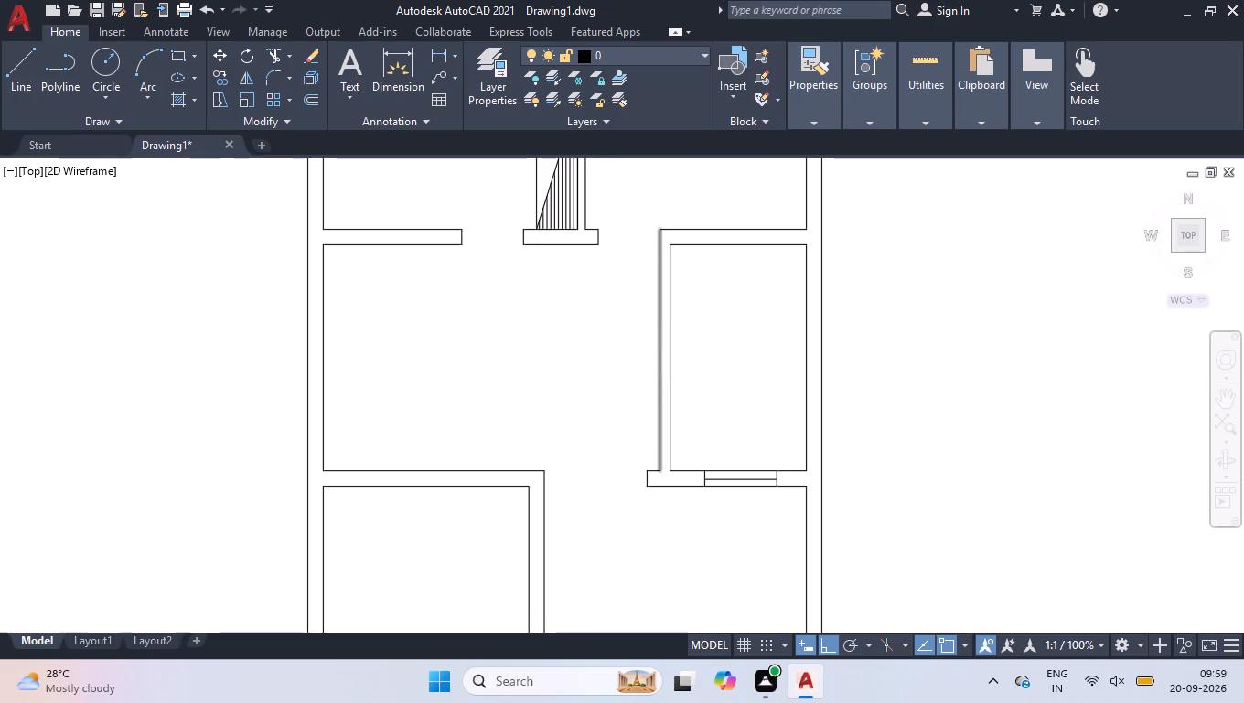
{"action": "scroll", "coordinate": [666, 205], "scroll_direction": "up", "scroll_amount": 3}
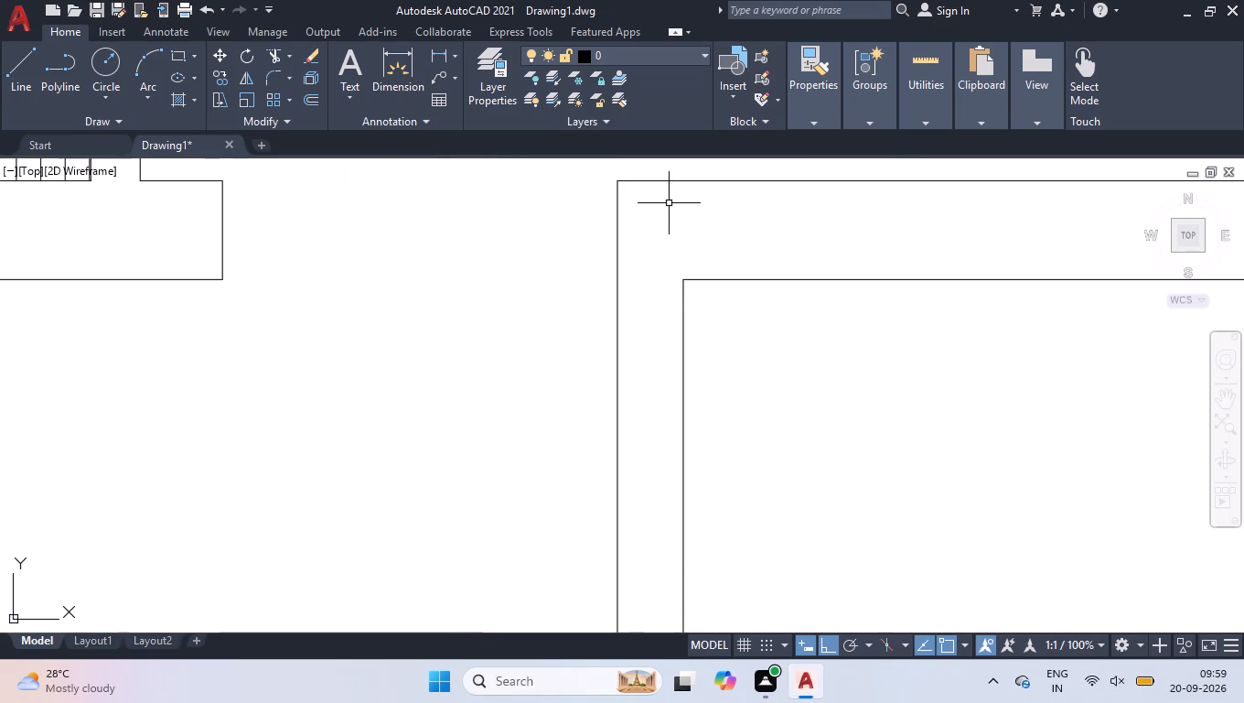
{"action": "key", "text": "l"}
{"action": "key", "text": "Return"}
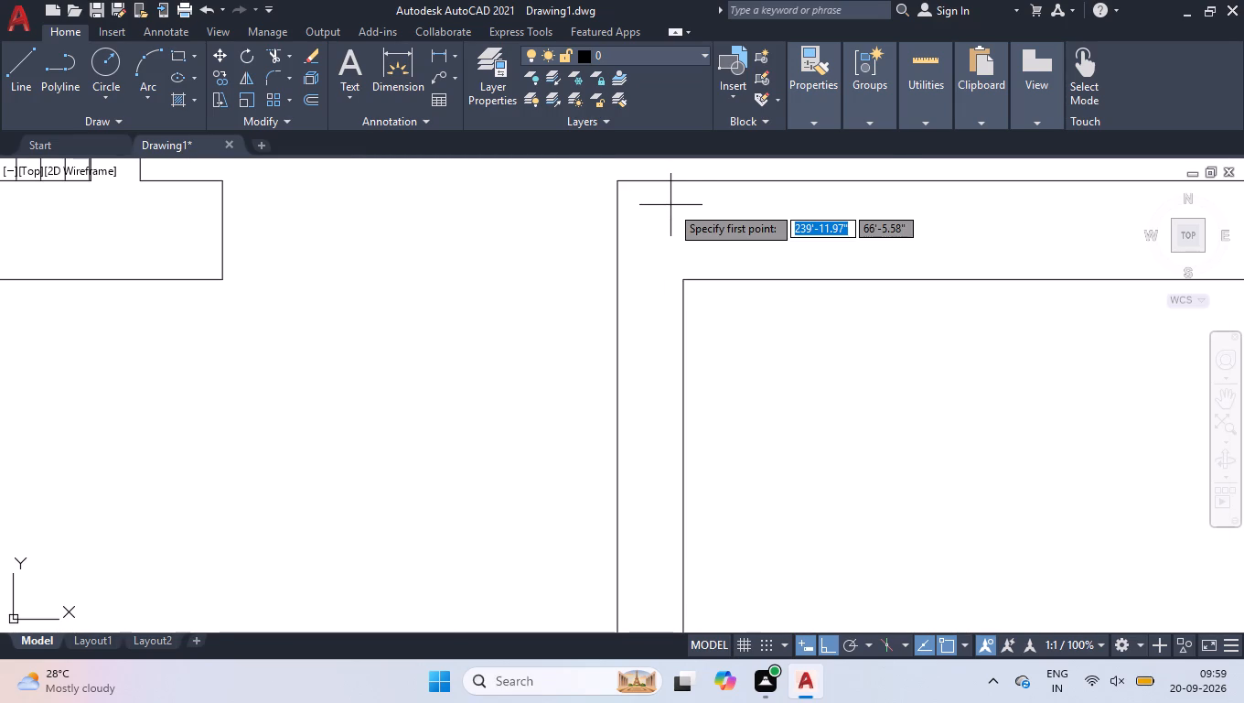
{"action": "left_click", "coordinate": [676, 339]}
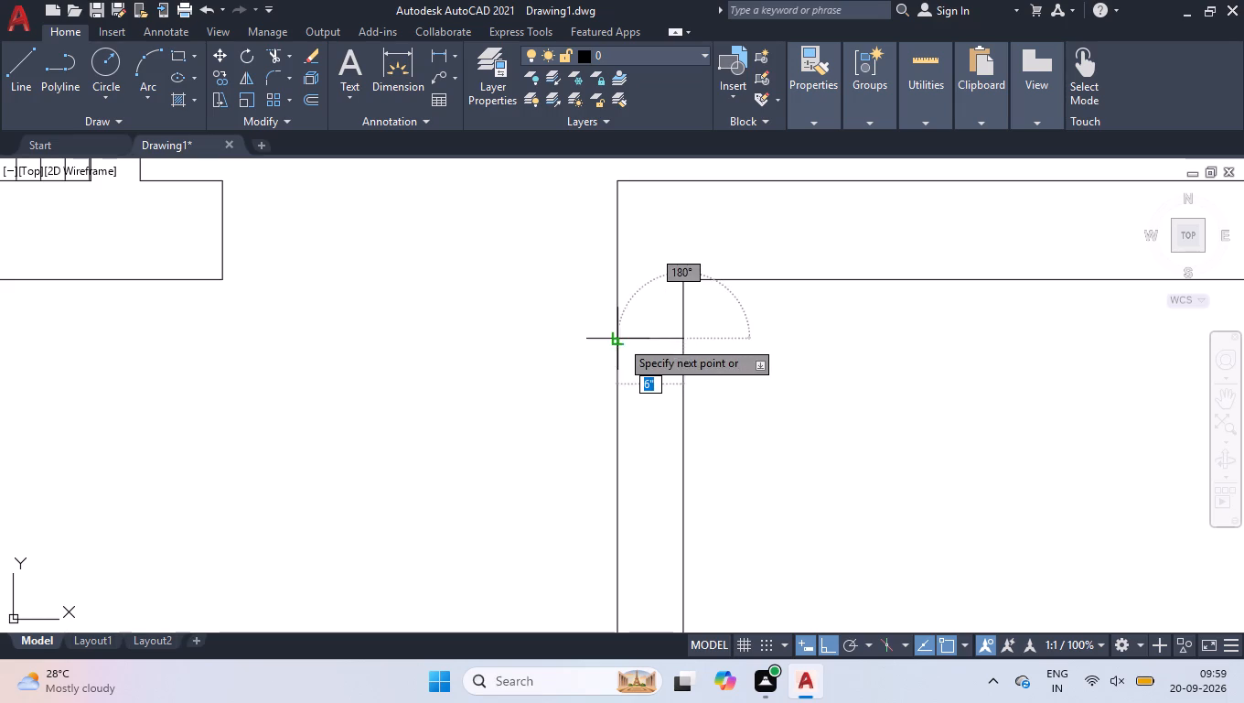
{"action": "left_click", "coordinate": [620, 340]}
{"action": "key", "text": "space"}
Offset the short line across the partition downward by 2'8" to mark the other side of the door opening.
{"action": "scroll", "coordinate": [626, 324], "scroll_direction": "down", "scroll_amount": 1}
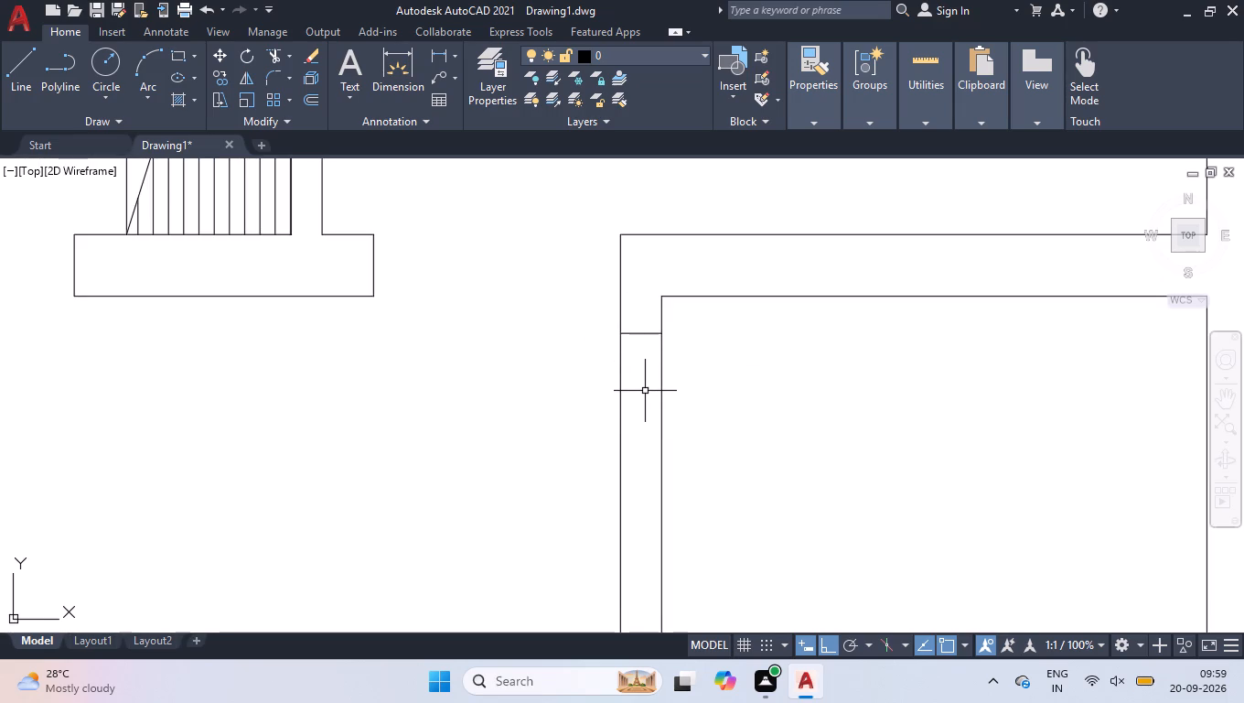
{"action": "type", "text": "off"}
{"action": "key", "text": "Return"}
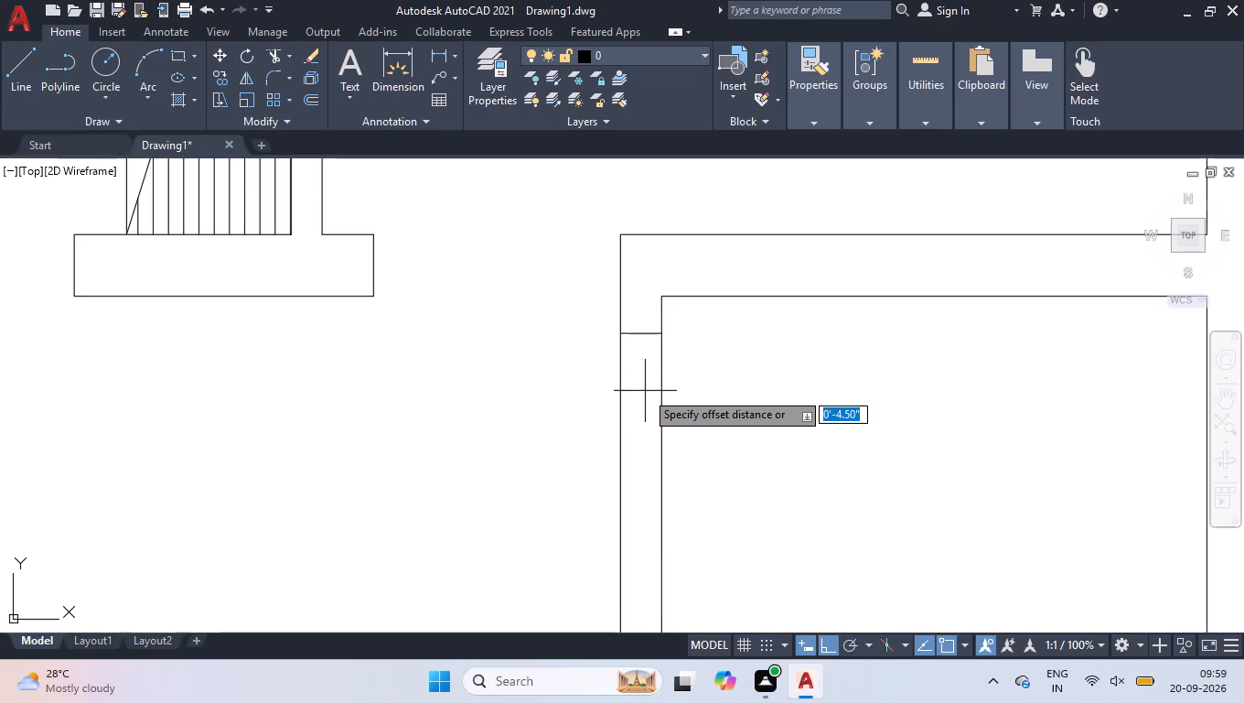
{"action": "type", "text": "2'"}
{"action": "key", "text": "8"}
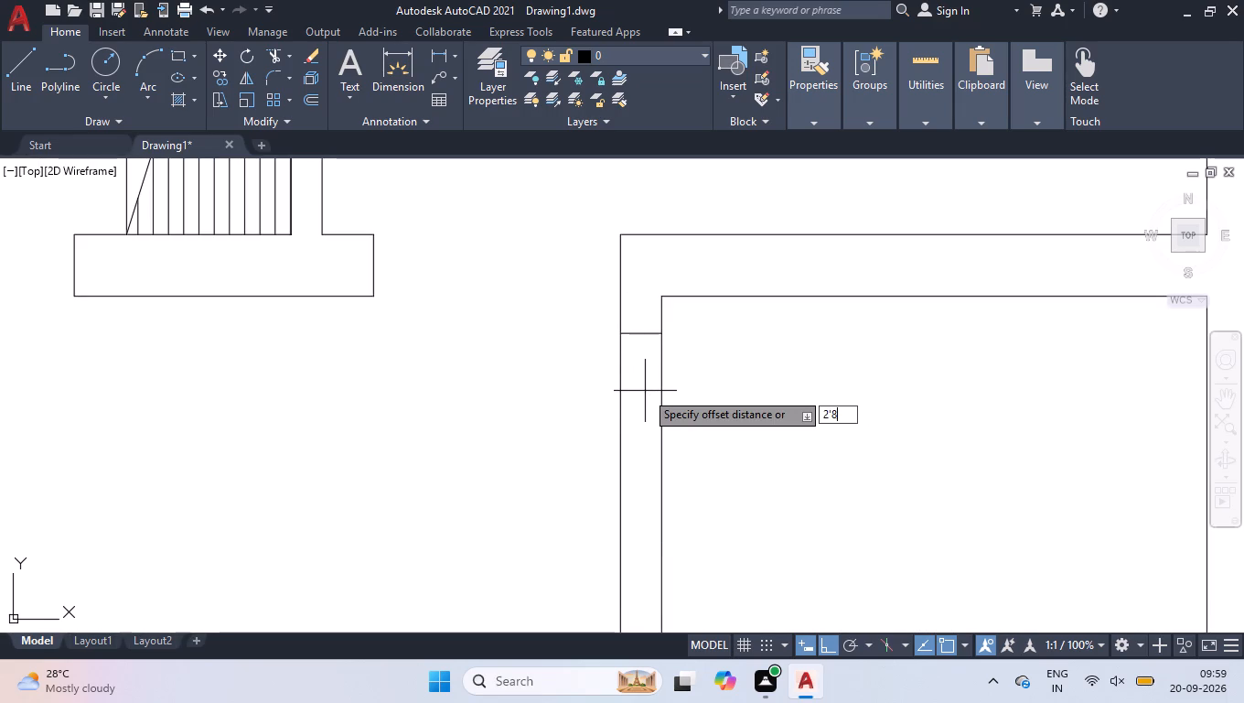
{"action": "key", "text": "Return"}
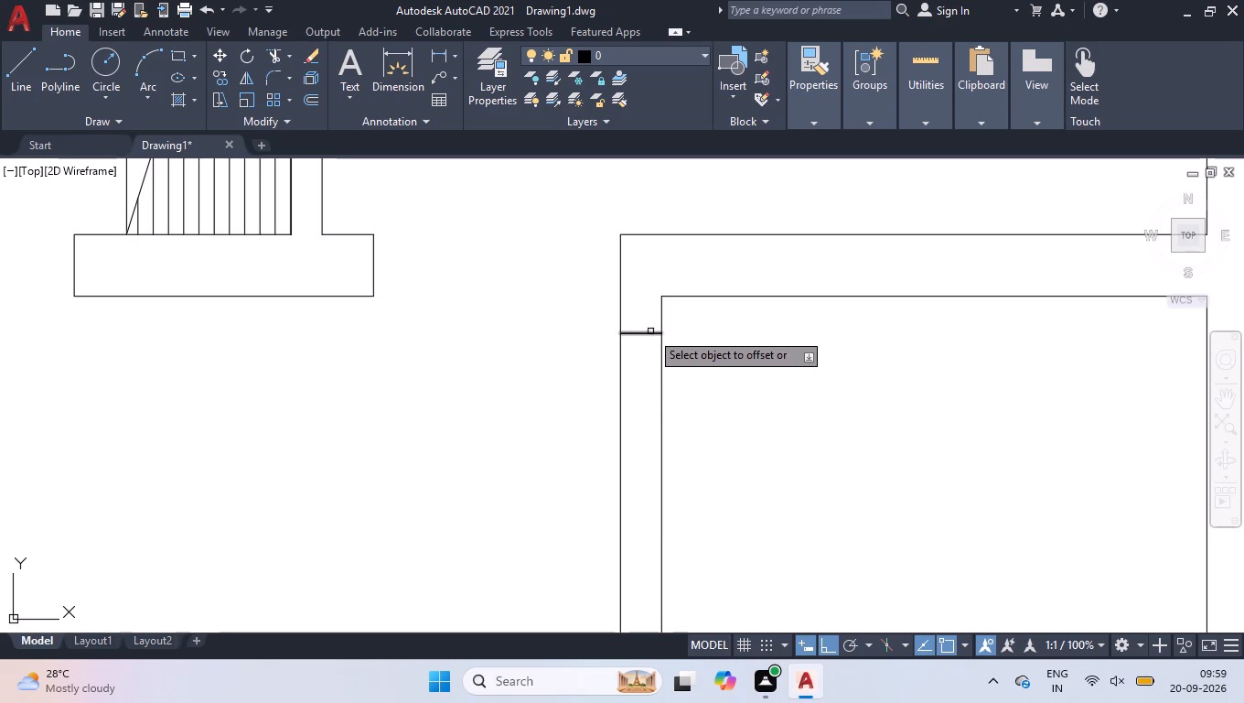
{"action": "left_click", "coordinate": [650, 331]}
{"action": "left_click", "coordinate": [637, 399]}
{"action": "key", "text": "space"}
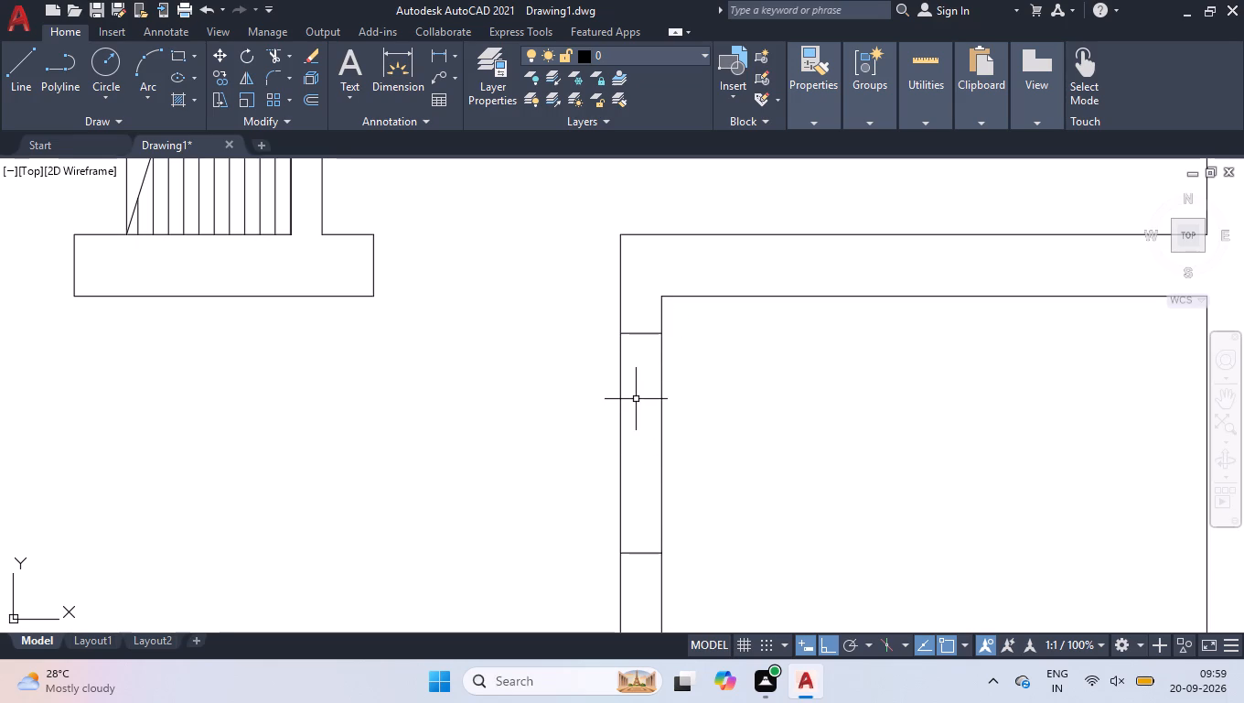
Trim both partition lines between the two short cross lines to cut the doorway into the narrow right room.
{"action": "type", "text": "tr"}
{"action": "key", "text": "space"}
{"action": "left_click", "coordinate": [556, 428]}
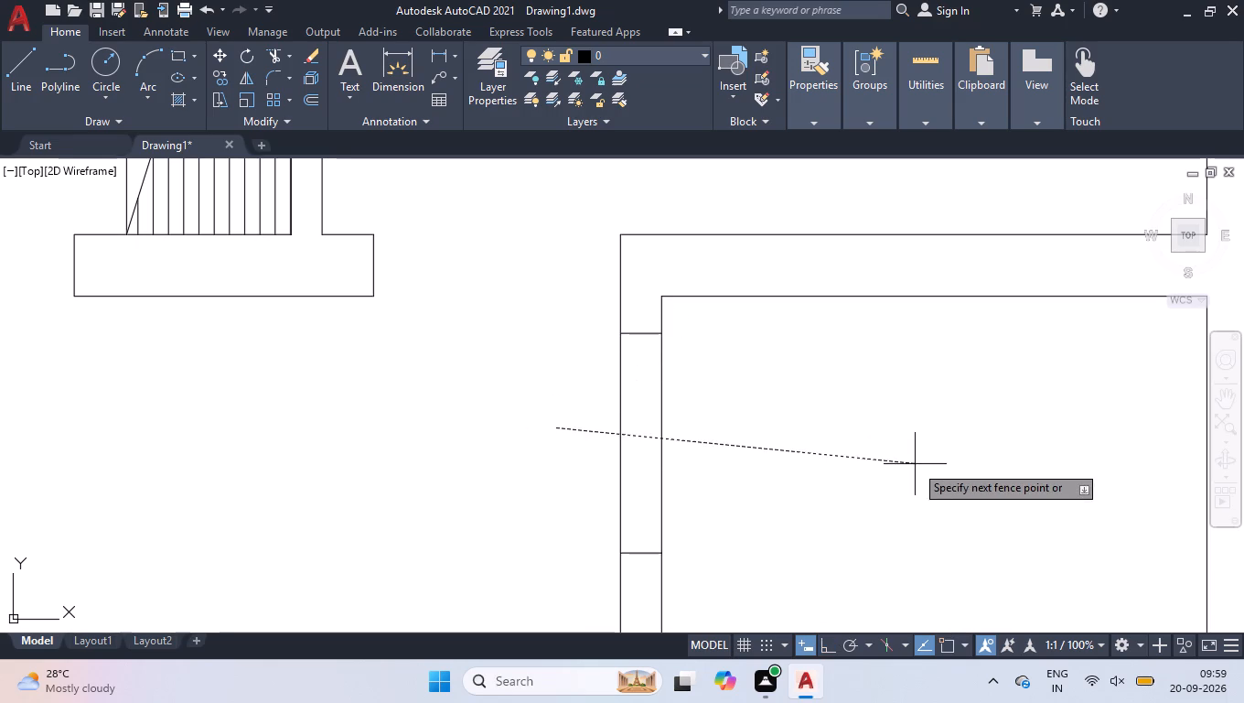
{"action": "left_click", "coordinate": [917, 464]}
{"action": "key", "text": "space"}
Trim the upper and lower horizontal wall lines between the two partition lines of the small bottom-left compartment.
{"action": "scroll", "coordinate": [569, 344], "scroll_direction": "down", "scroll_amount": 3}
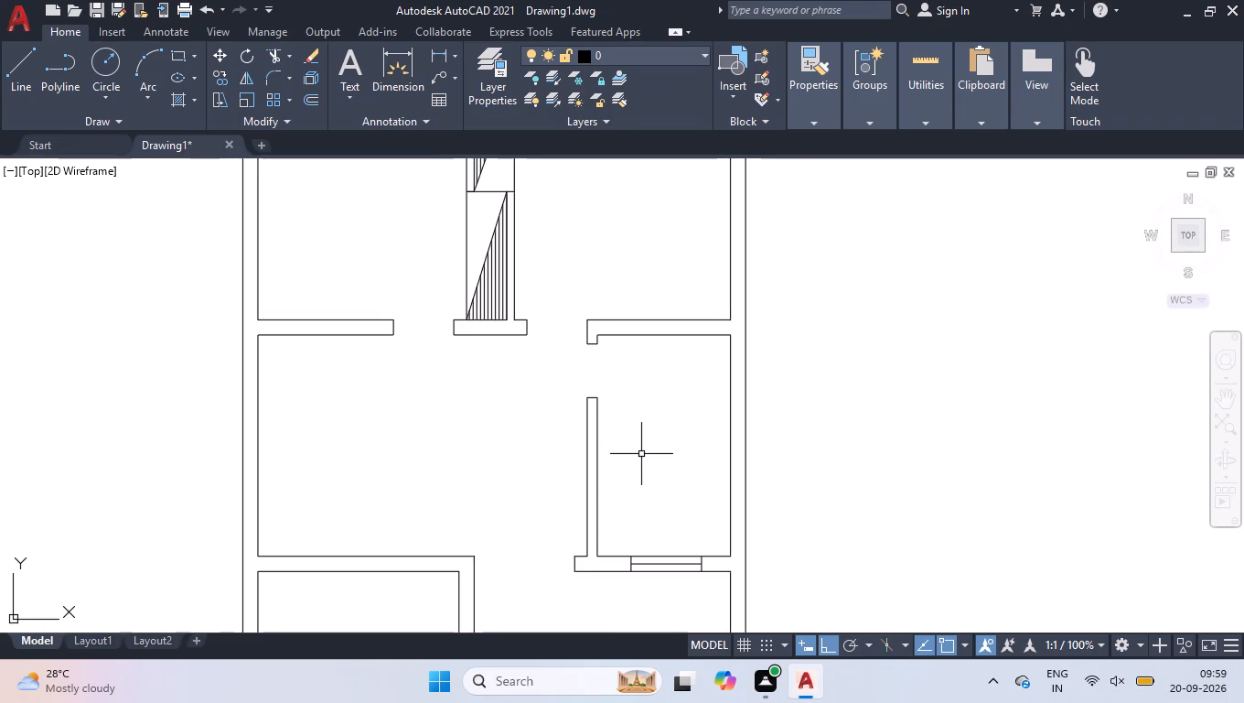
{"action": "scroll", "coordinate": [642, 453], "scroll_direction": "down", "scroll_amount": 2}
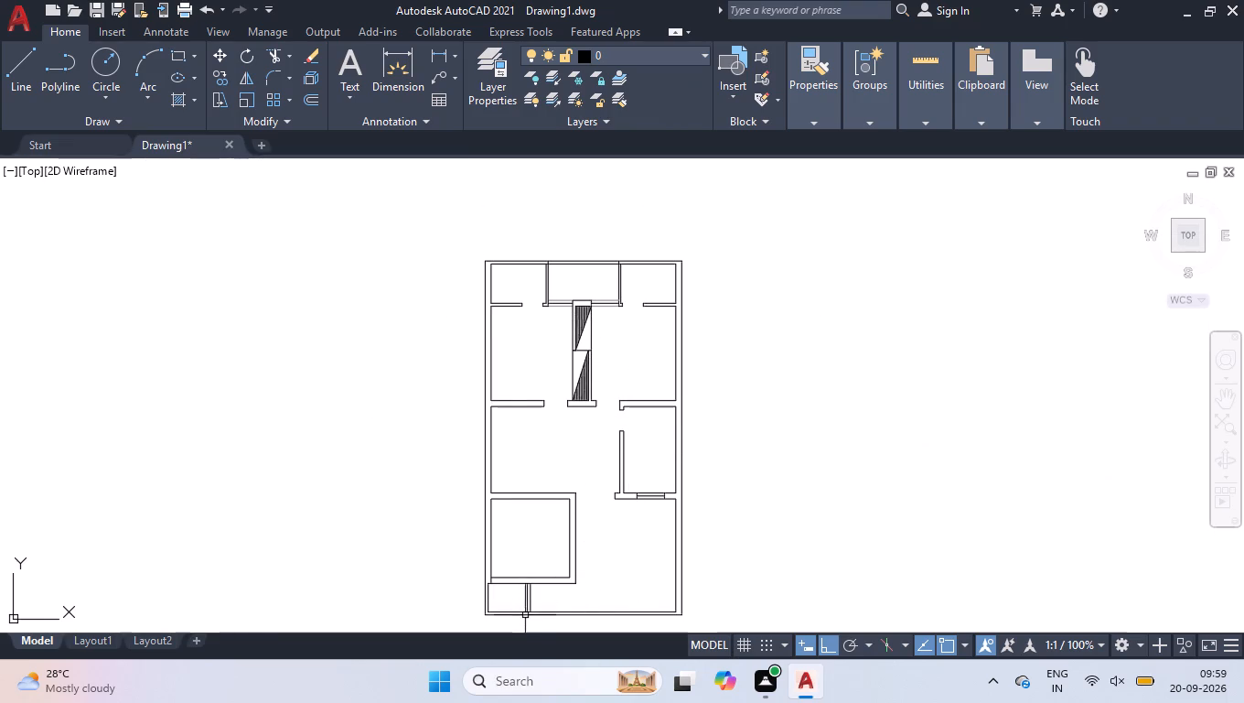
{"action": "scroll", "coordinate": [527, 619], "scroll_direction": "up", "scroll_amount": 4}
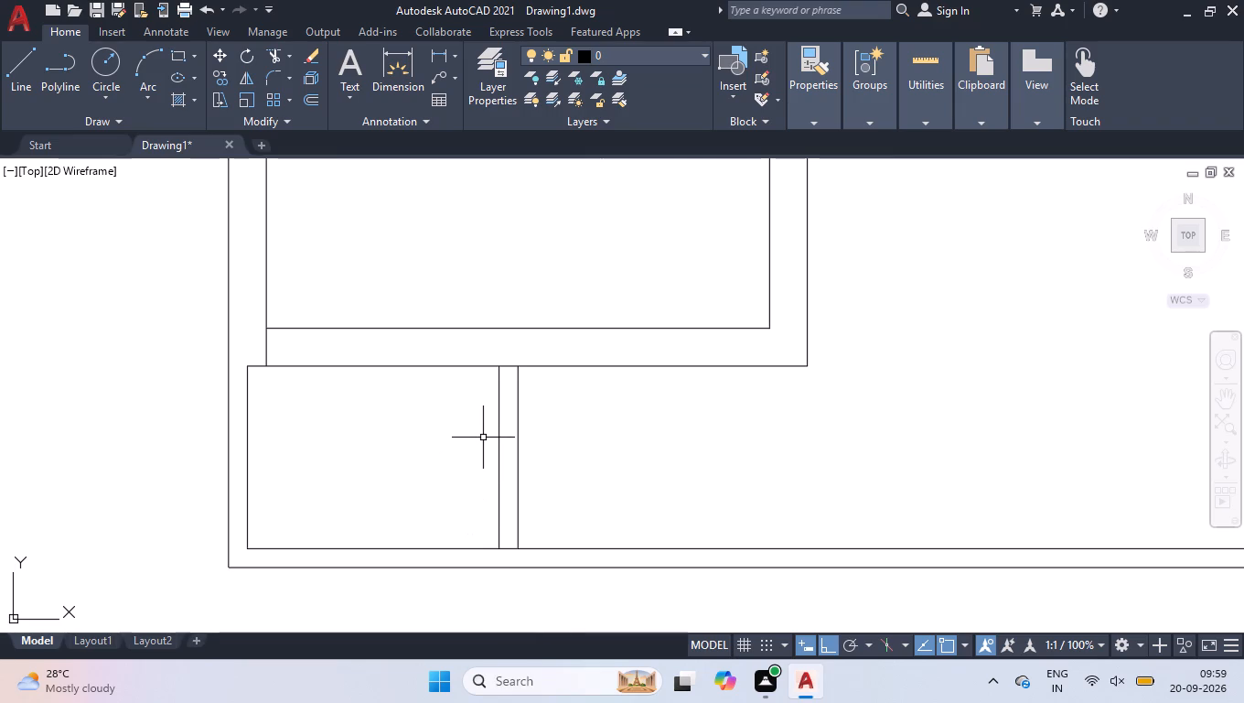
{"action": "key", "text": "space"}
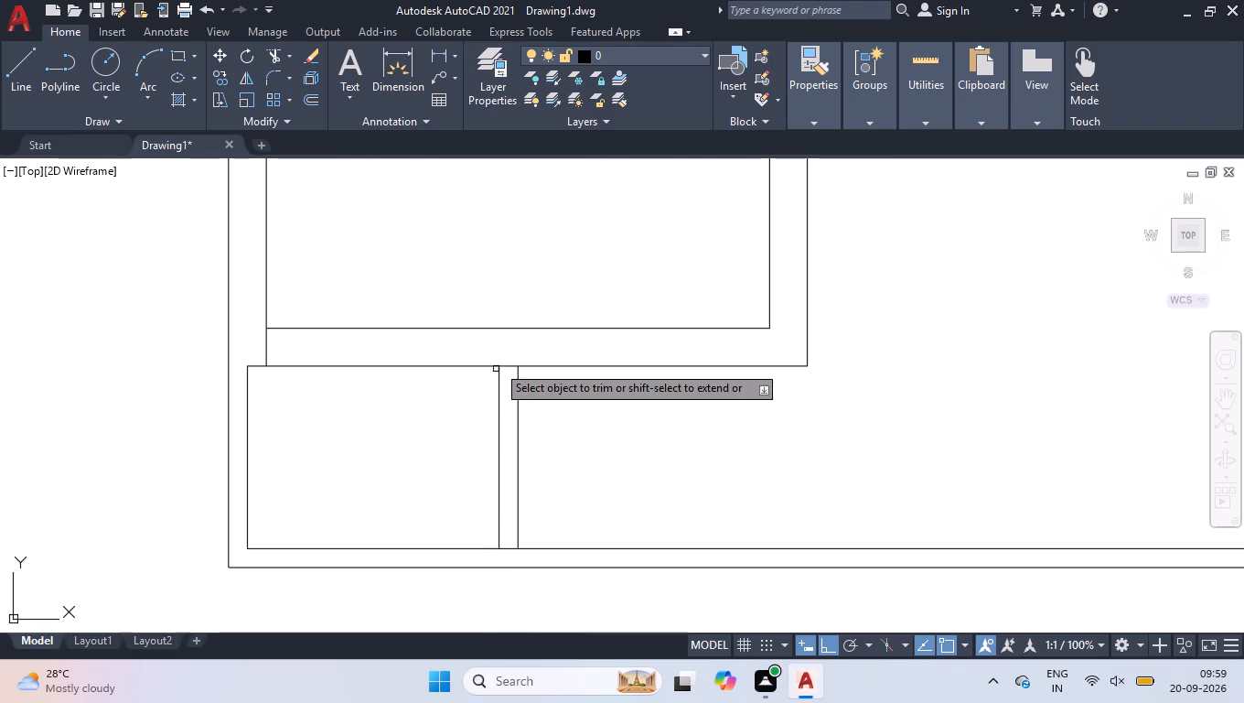
{"action": "left_click", "coordinate": [509, 351]}
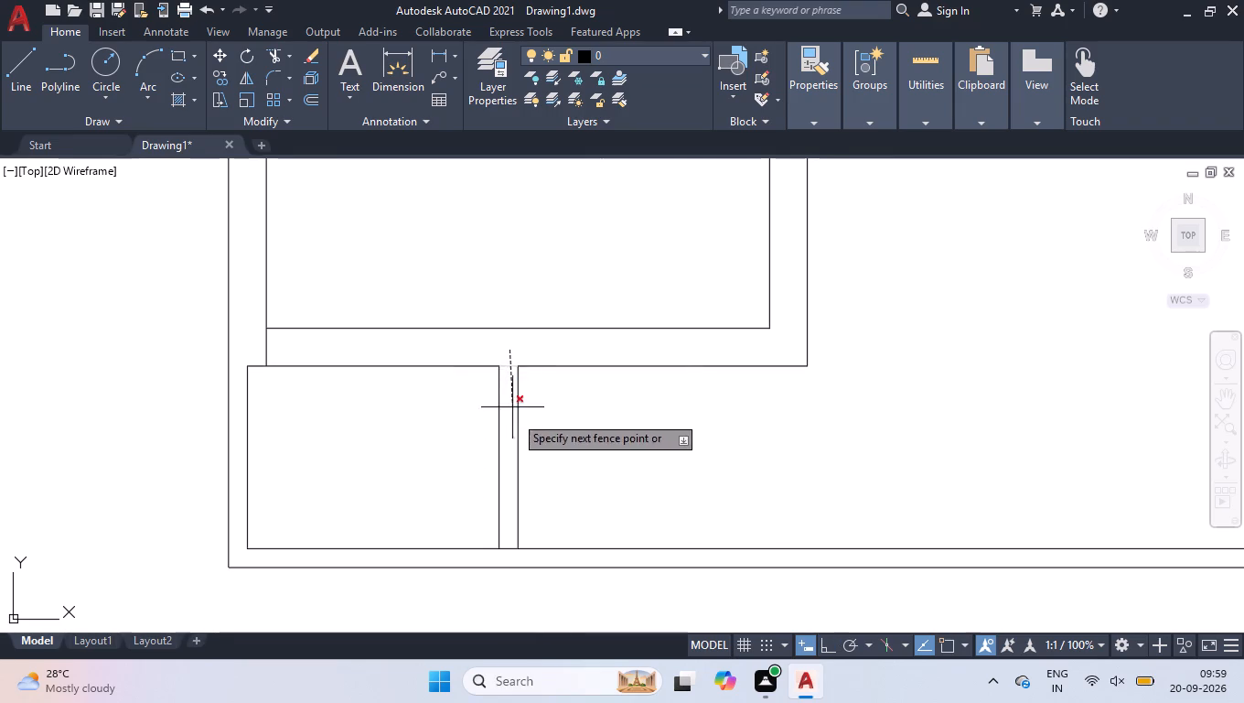
{"action": "left_click", "coordinate": [504, 558]}
{"action": "key", "text": "space"}
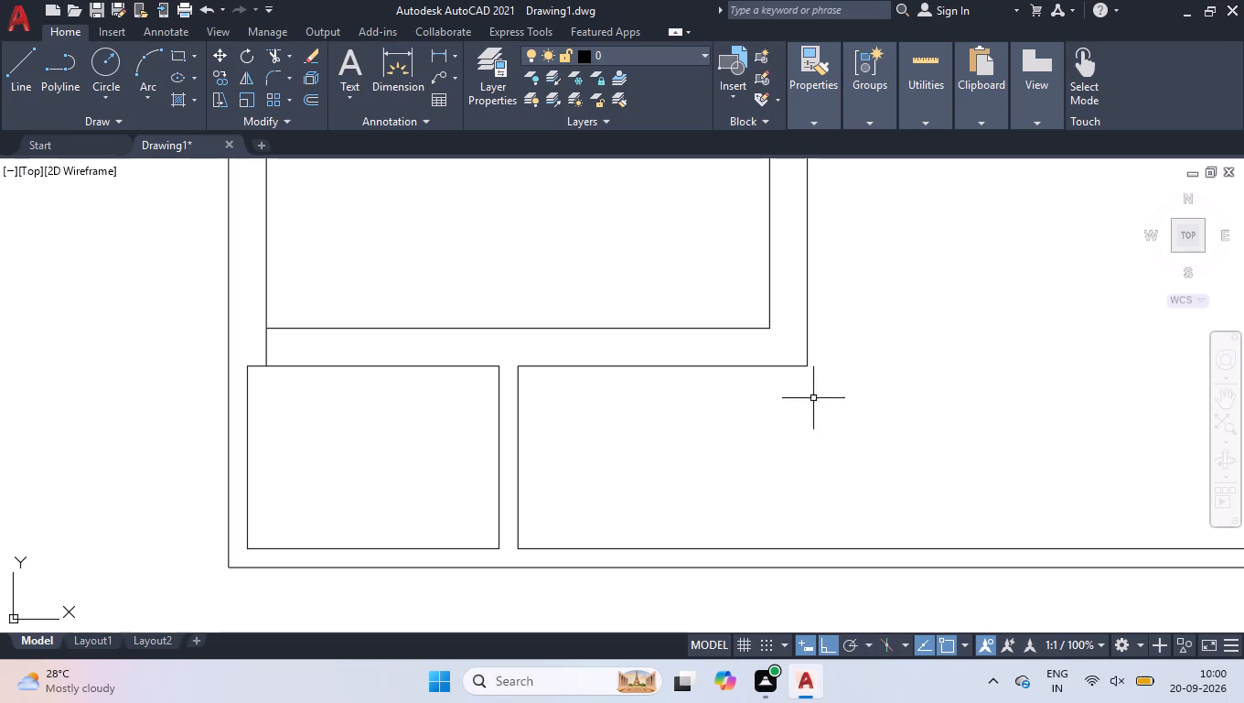
Trim the inner top wall line where it crosses the two vertical partitions on either side of the top middle room.
{"action": "scroll", "coordinate": [505, 479], "scroll_direction": "down", "scroll_amount": 3}
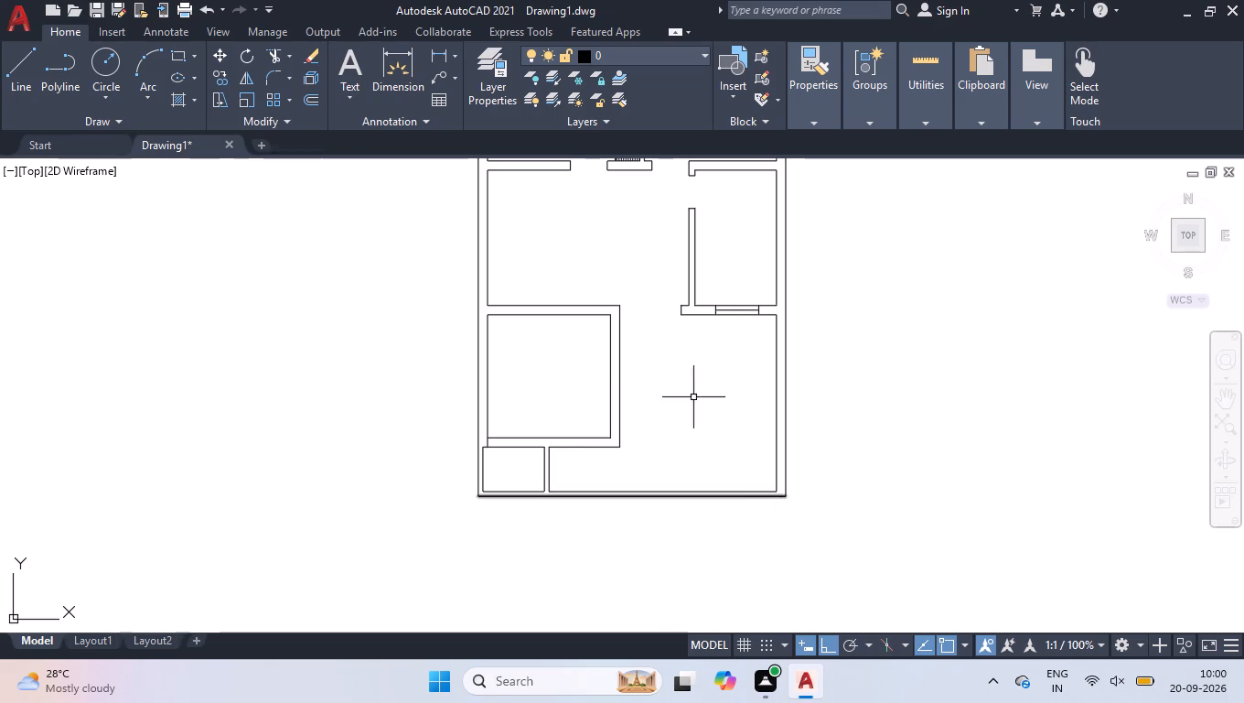
{"action": "scroll", "coordinate": [705, 468], "scroll_direction": "down", "scroll_amount": 1}
{"action": "left_click", "coordinate": [1188, 238]}
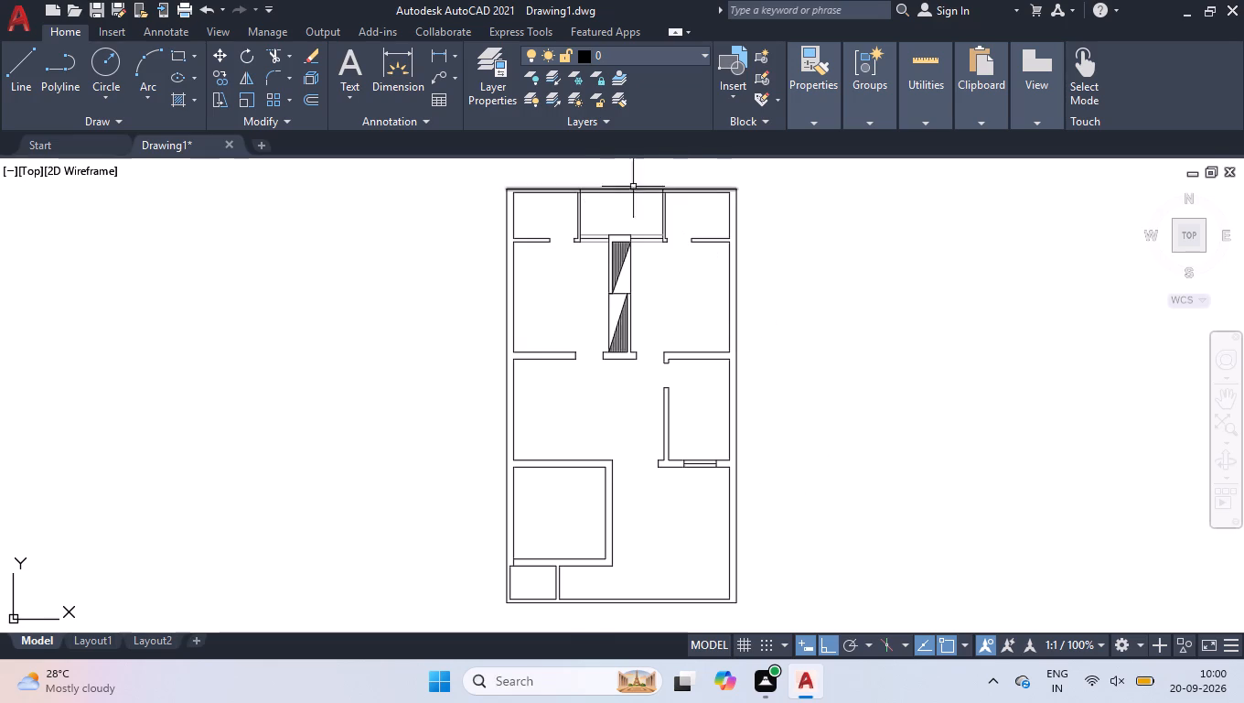
{"action": "scroll", "coordinate": [657, 191], "scroll_direction": "up", "scroll_amount": 3}
{"action": "scroll", "coordinate": [513, 193], "scroll_direction": "up", "scroll_amount": 1}
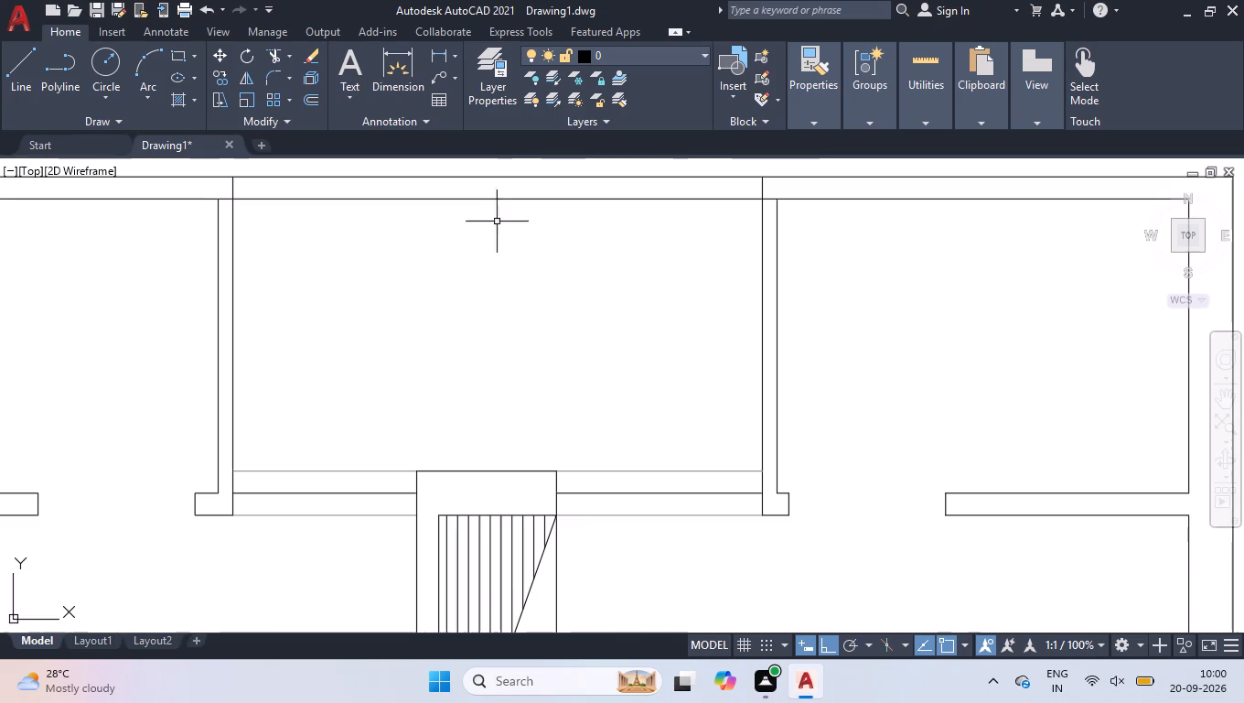
{"action": "key", "text": "space"}
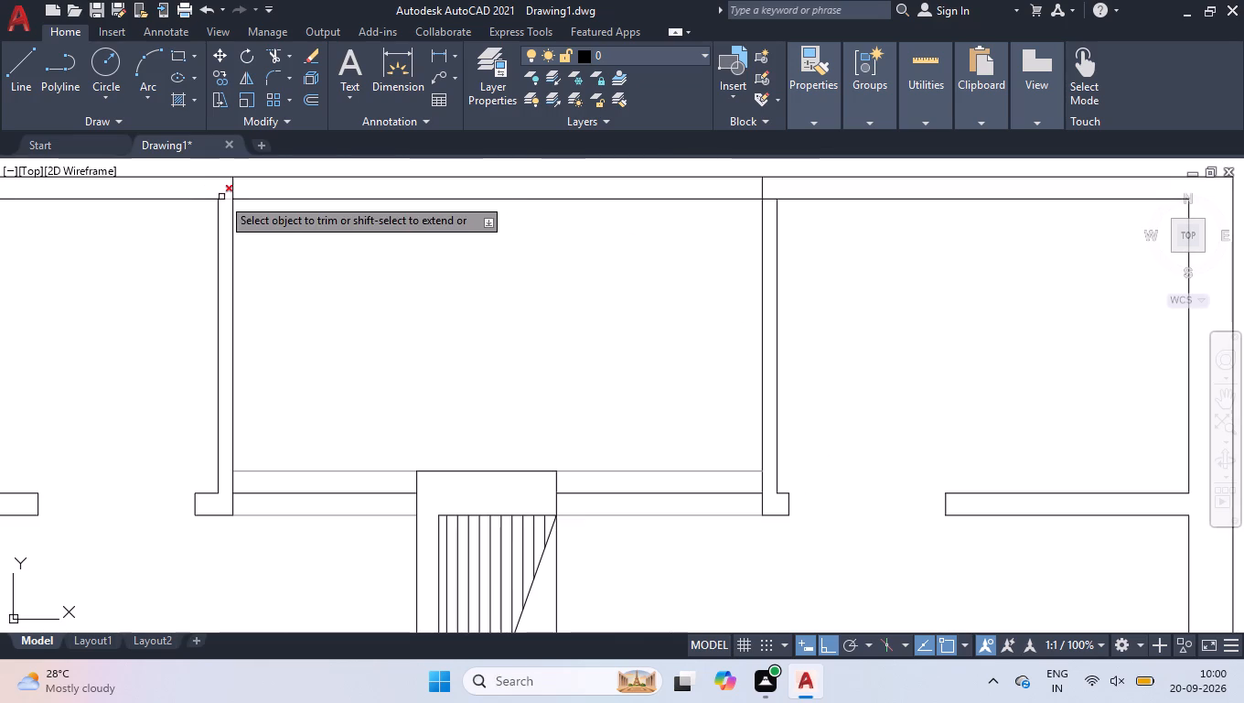
{"action": "left_click", "coordinate": [228, 198]}
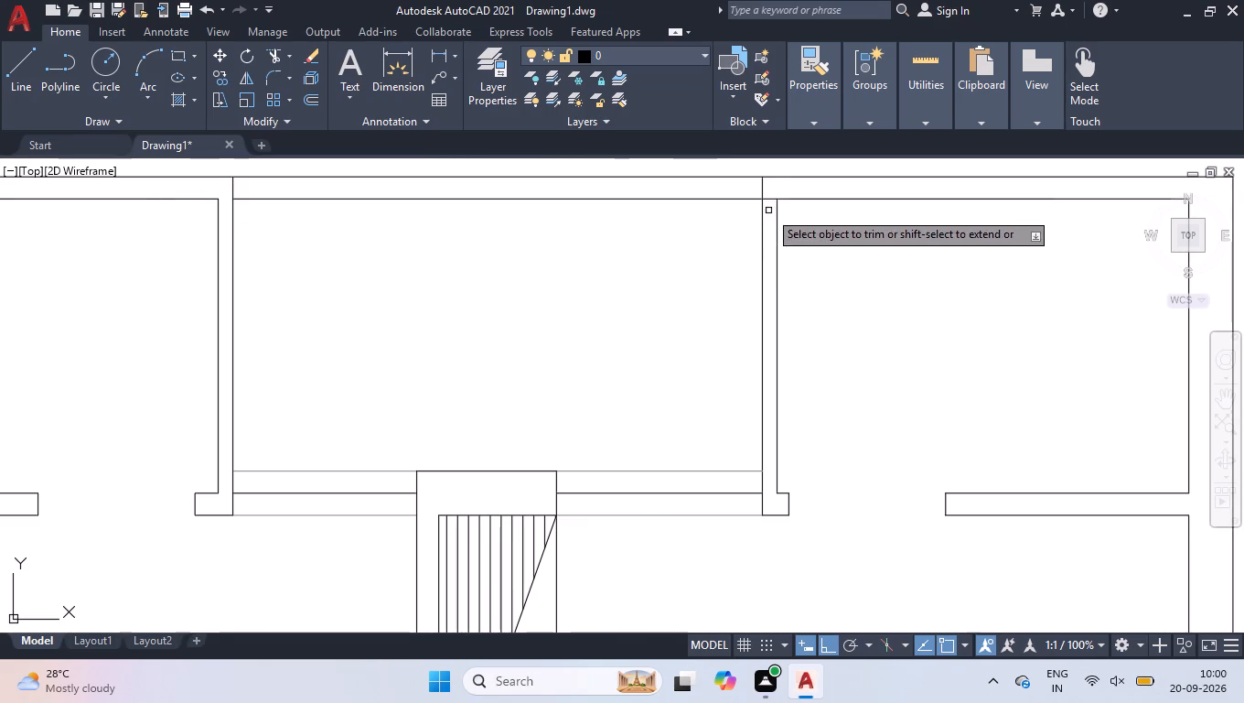
{"action": "left_click", "coordinate": [773, 200]}
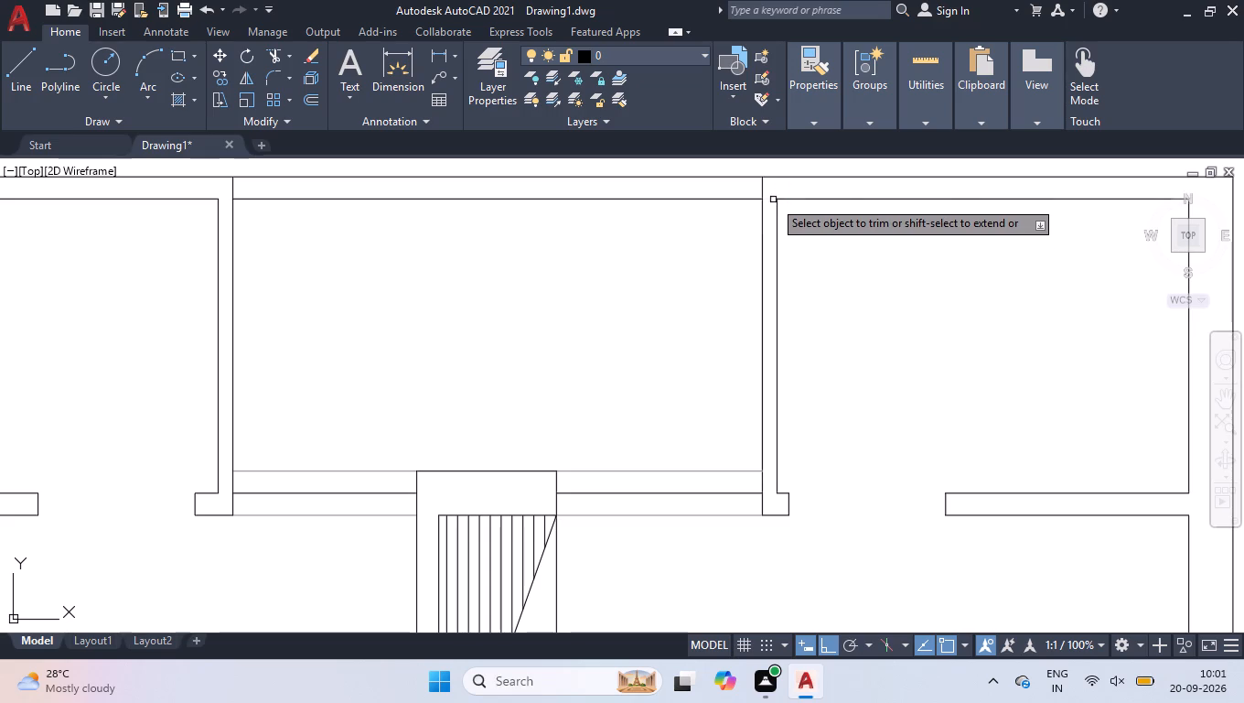
{"action": "key", "text": "space"}
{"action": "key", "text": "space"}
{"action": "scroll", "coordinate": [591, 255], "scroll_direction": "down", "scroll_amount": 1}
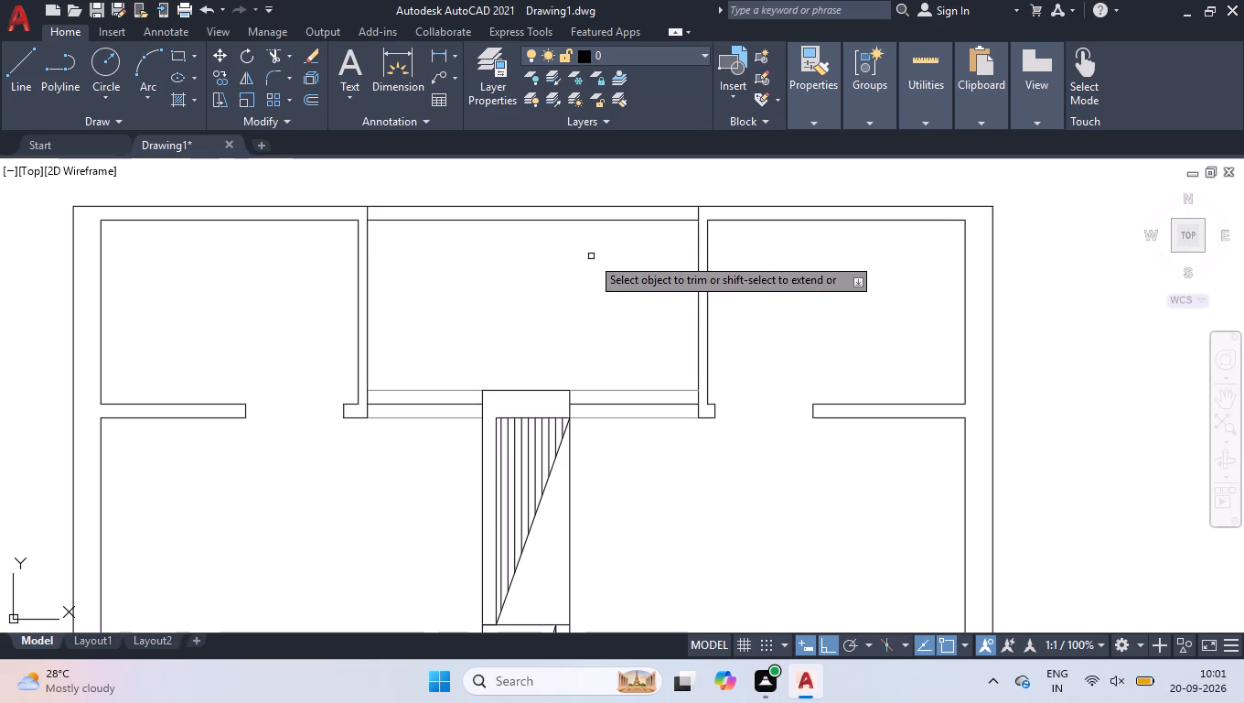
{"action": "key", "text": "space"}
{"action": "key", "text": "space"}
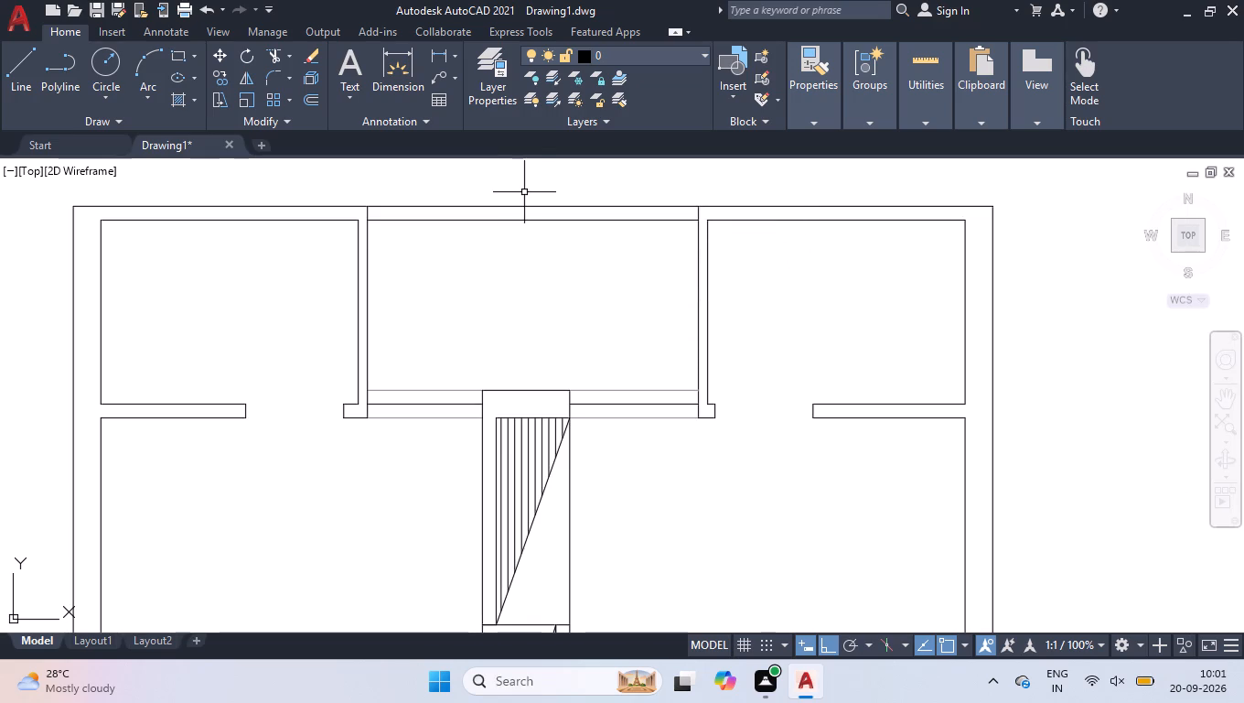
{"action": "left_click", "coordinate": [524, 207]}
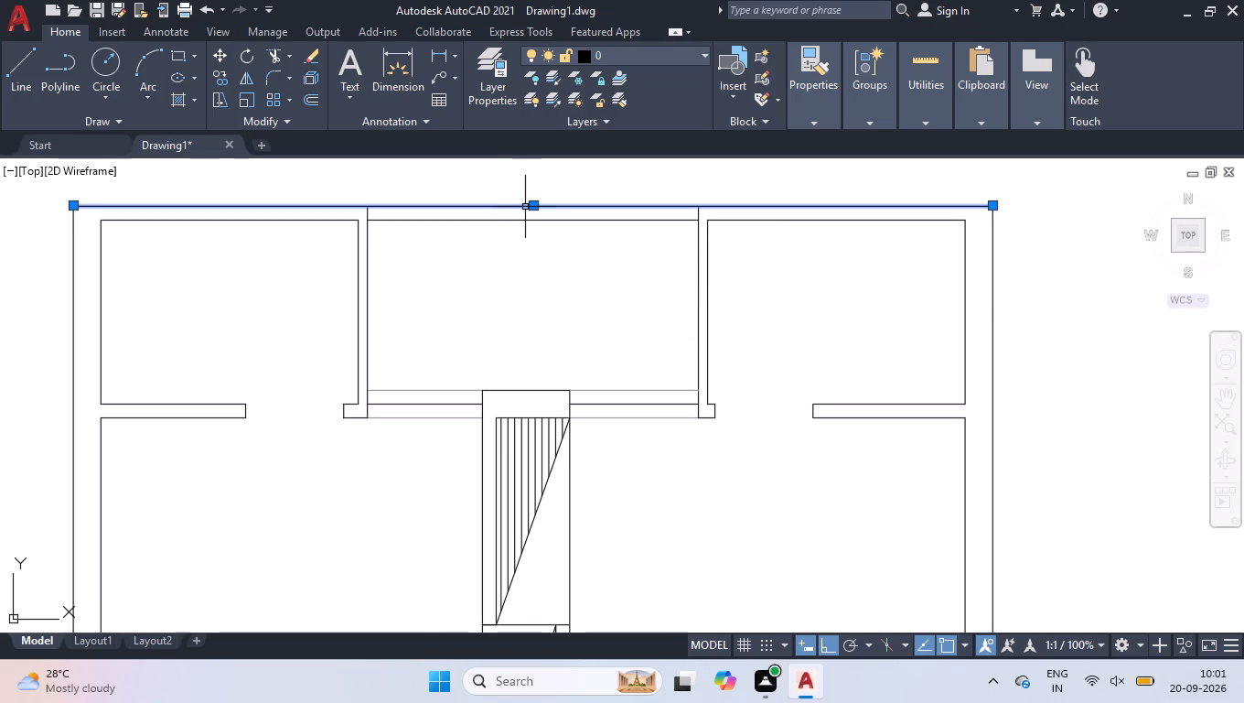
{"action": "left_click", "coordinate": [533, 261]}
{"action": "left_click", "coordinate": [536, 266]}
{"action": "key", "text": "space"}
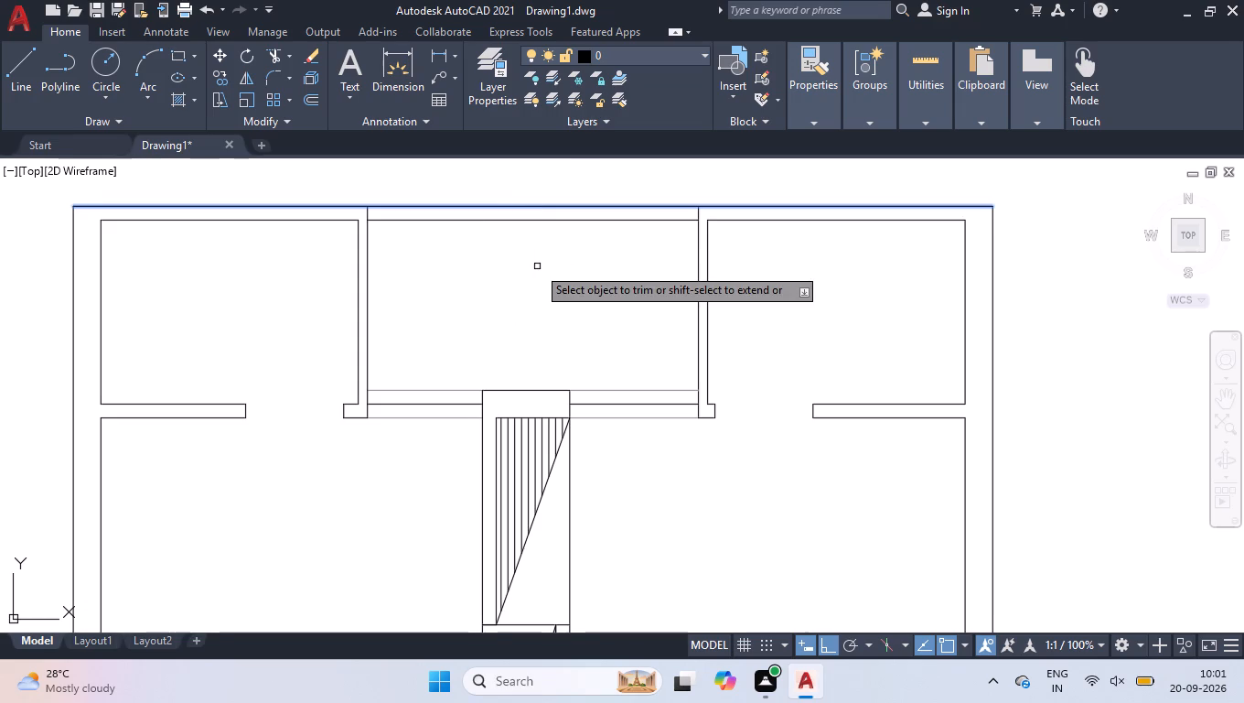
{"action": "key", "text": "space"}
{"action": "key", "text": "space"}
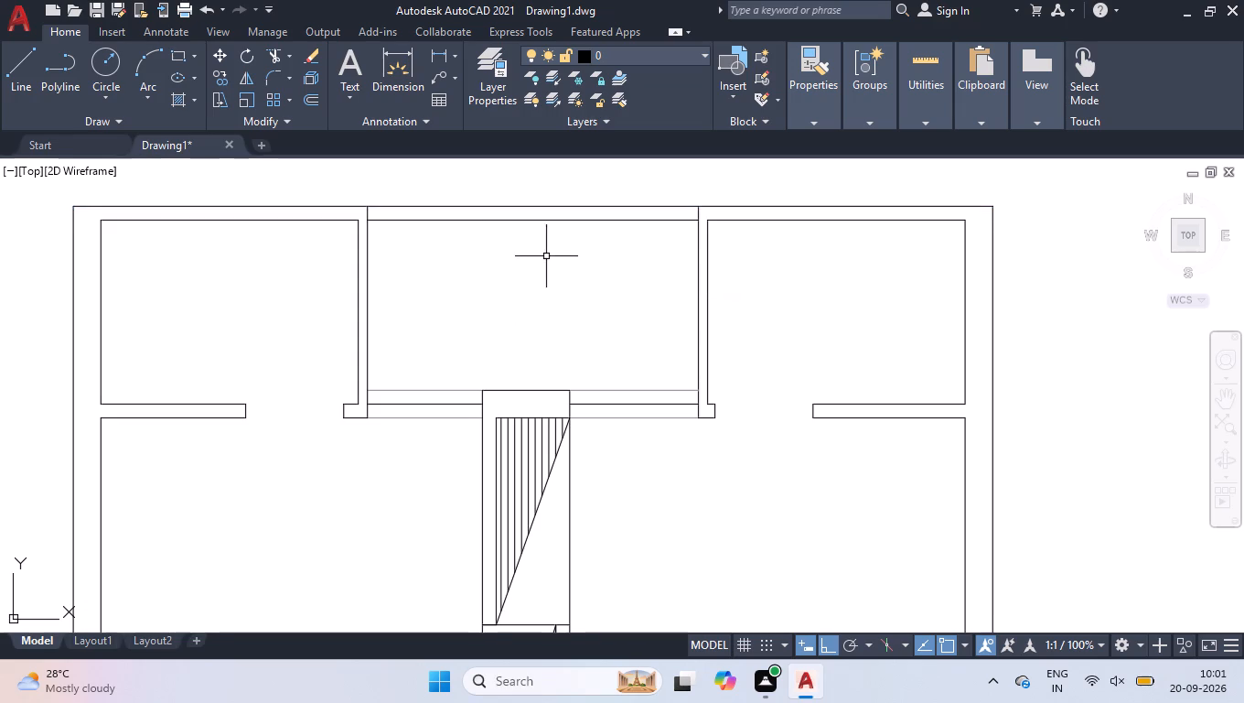
Trim the outer top wall line between the two partitions of the top middle room.
{"action": "key", "text": "space"}
{"action": "left_click", "coordinate": [526, 204]}
{"action": "key", "text": "space"}
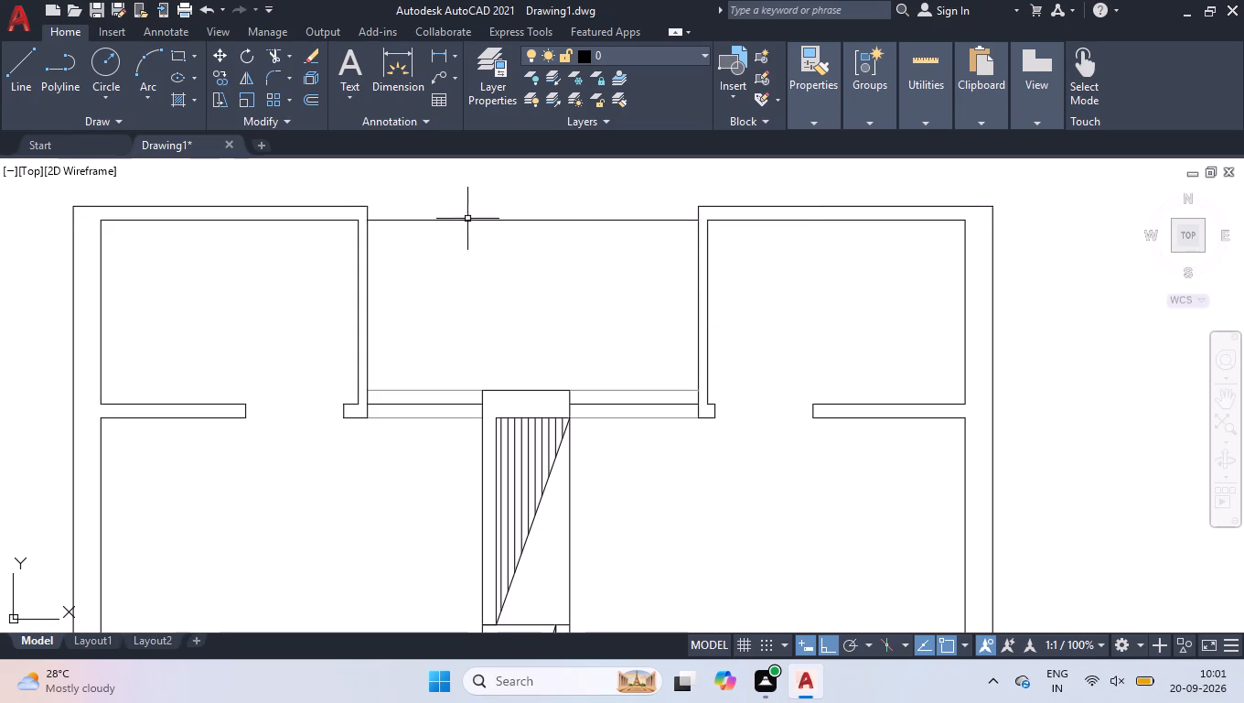
Draw a 9' line joining the outer wall corners across the top of the top middle room.
{"action": "scroll", "coordinate": [1243, 701], "scroll_direction": "down", "scroll_amount": 1}
{"action": "scroll", "coordinate": [1144, 598], "scroll_direction": "down", "scroll_amount": 2}
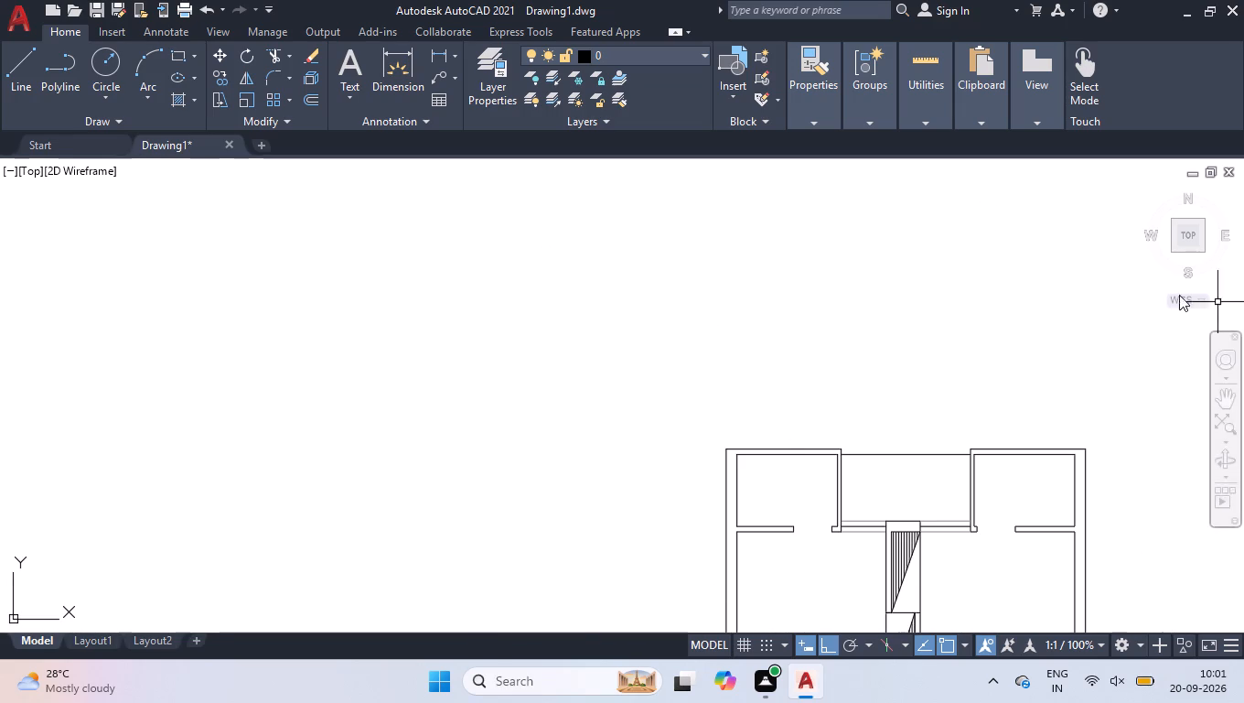
{"action": "left_click", "coordinate": [1190, 237]}
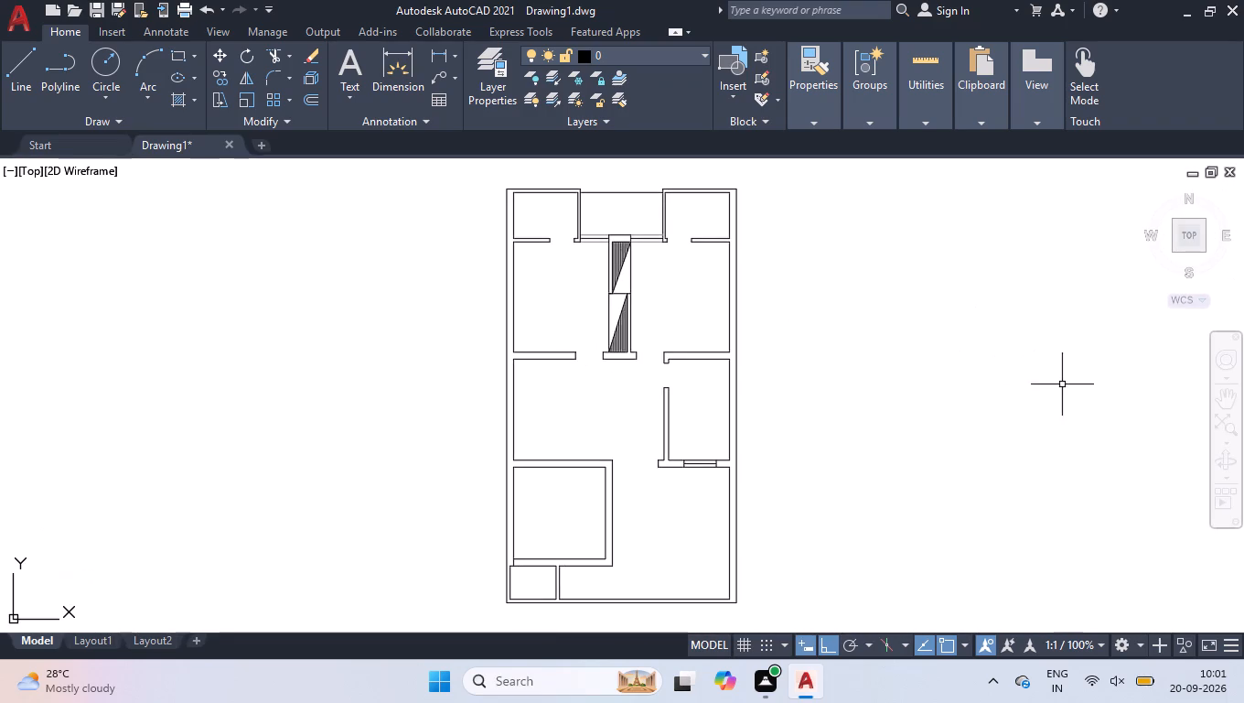
{"action": "scroll", "coordinate": [654, 176], "scroll_direction": "up", "scroll_amount": 2}
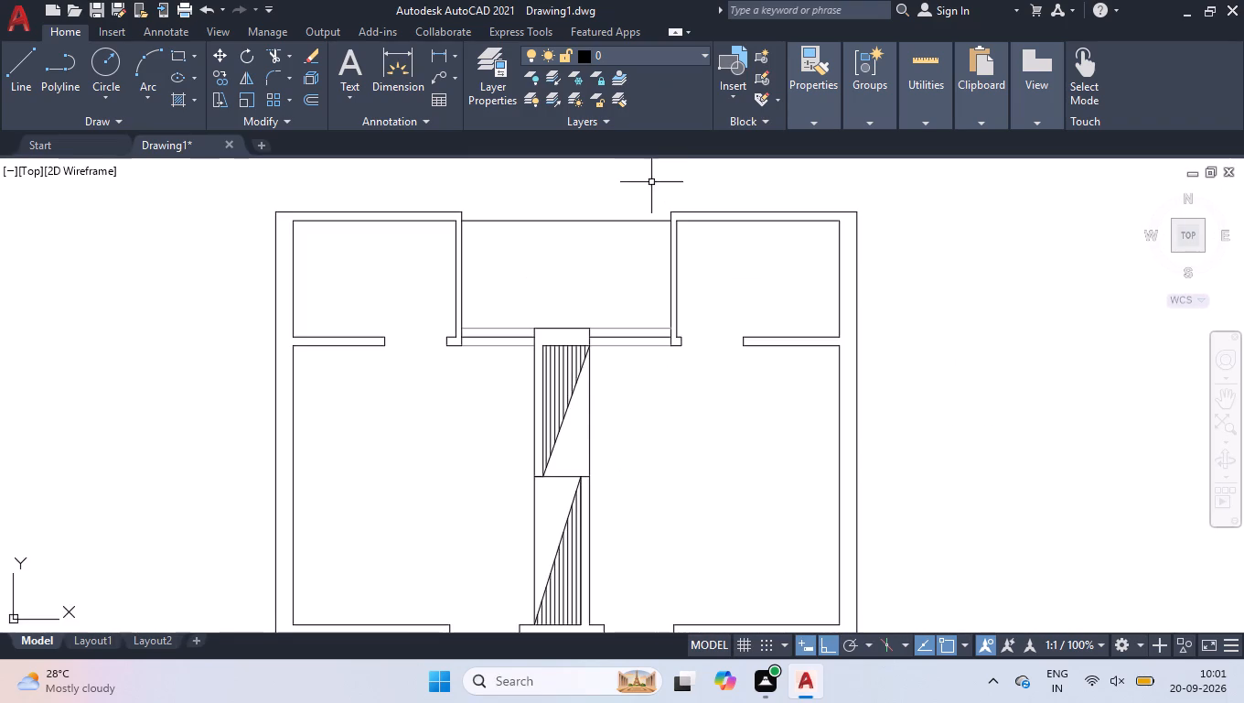
{"action": "scroll", "coordinate": [651, 184], "scroll_direction": "up", "scroll_amount": 1}
{"action": "scroll", "coordinate": [562, 219], "scroll_direction": "up", "scroll_amount": 1}
{"action": "key", "text": "l"}
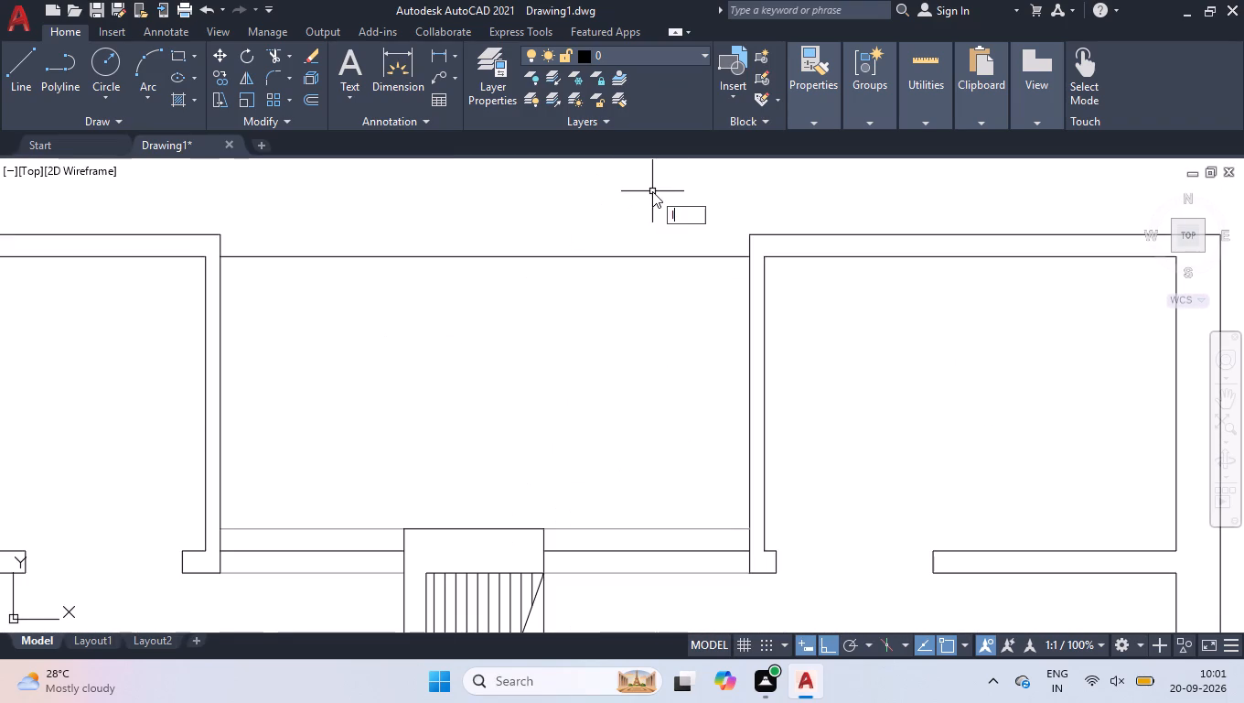
{"action": "key", "text": "Return"}
{"action": "left_click", "coordinate": [217, 236]}
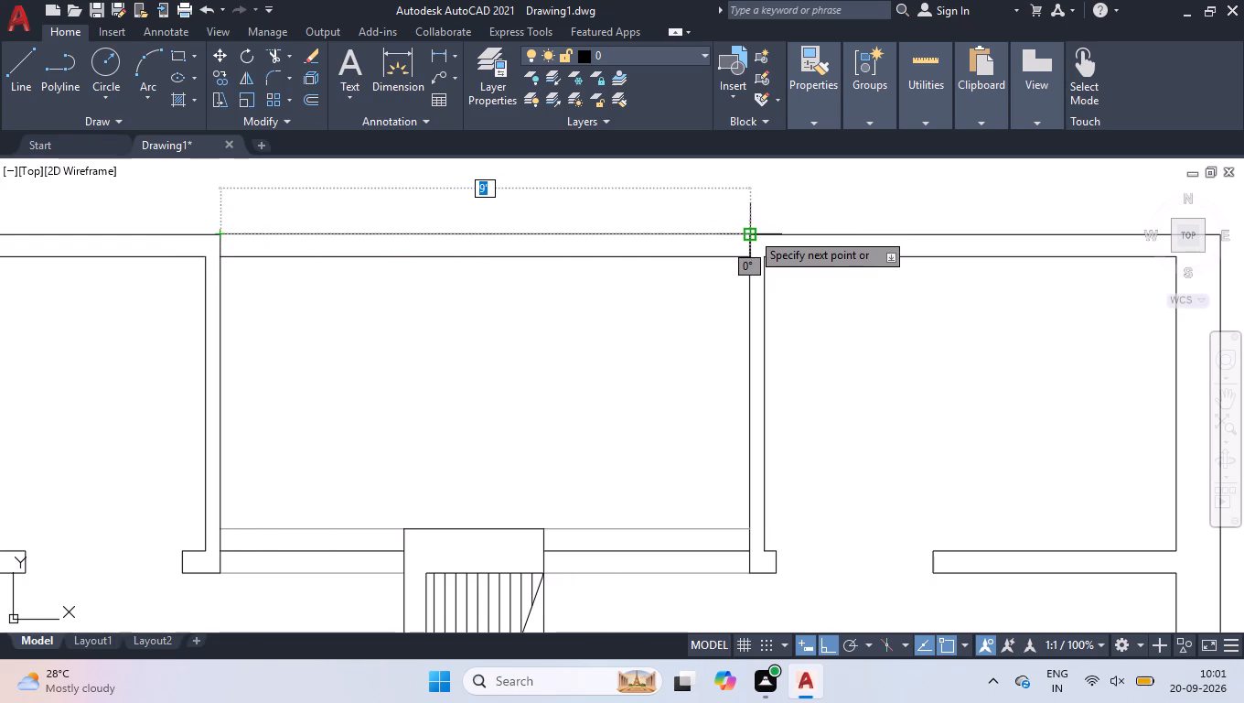
{"action": "left_click", "coordinate": [751, 232]}
{"action": "key", "text": "space"}
Set the color of the two horizontal lines across the top middle room's top edge to Color 253.
{"action": "left_click", "coordinate": [662, 218]}
{"action": "left_click", "coordinate": [570, 308]}
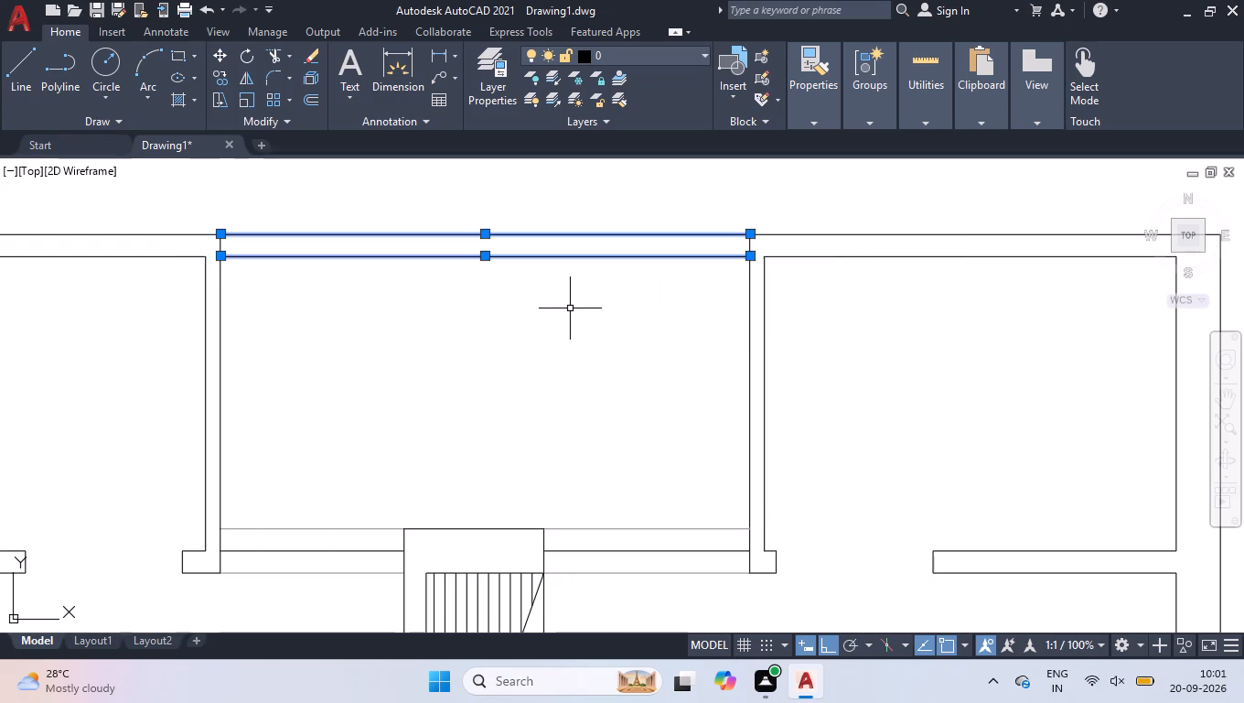
{"action": "key", "text": "ctrl+1"}
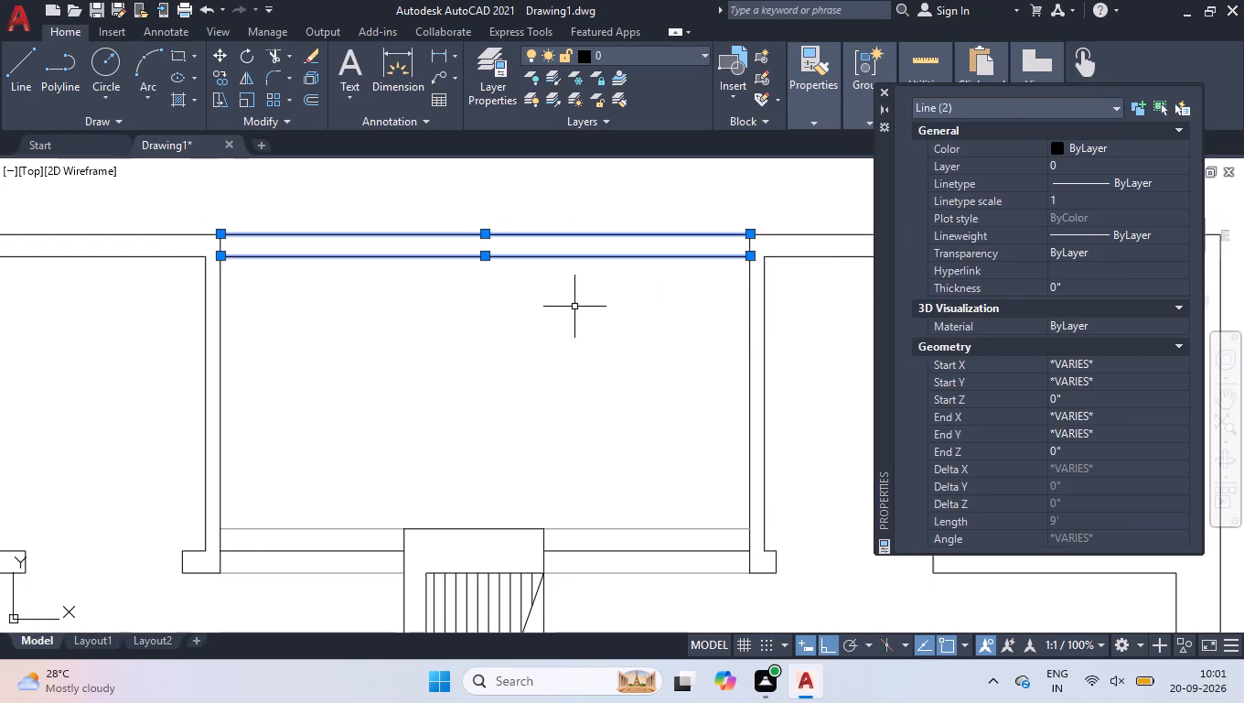
{"action": "left_click", "coordinate": [1124, 140]}
{"action": "left_click", "coordinate": [1121, 145]}
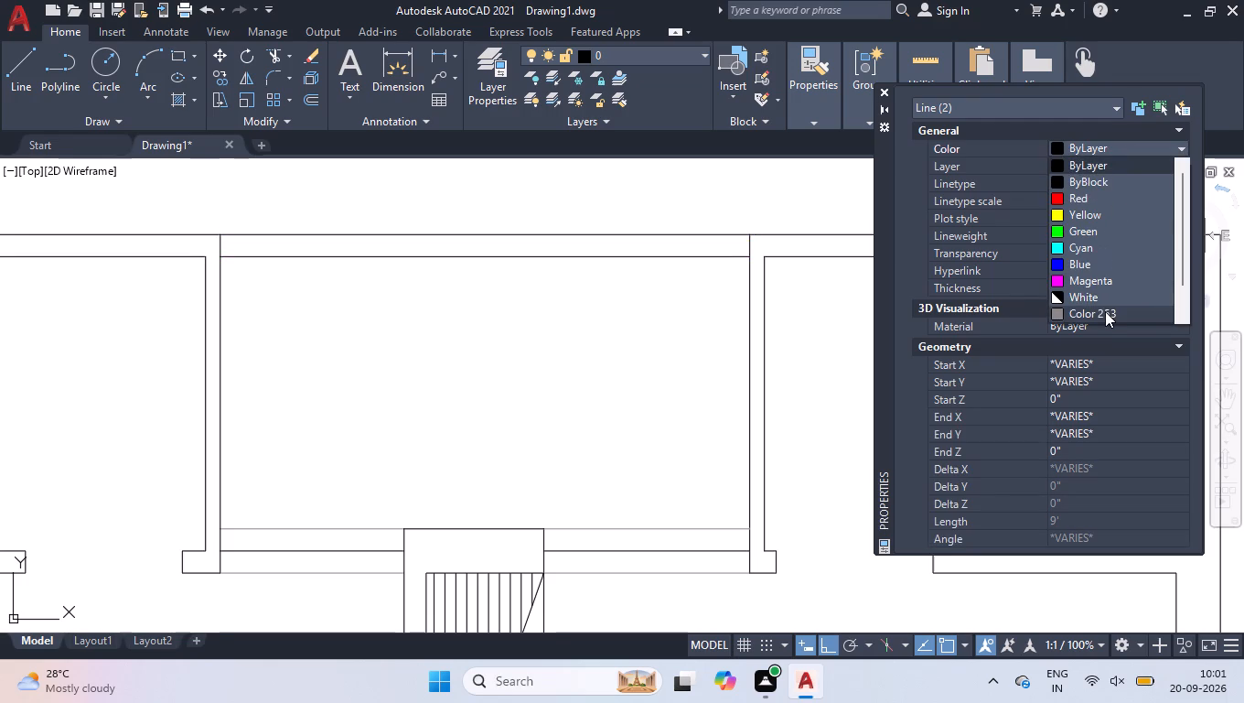
{"action": "left_click", "coordinate": [1105, 311]}
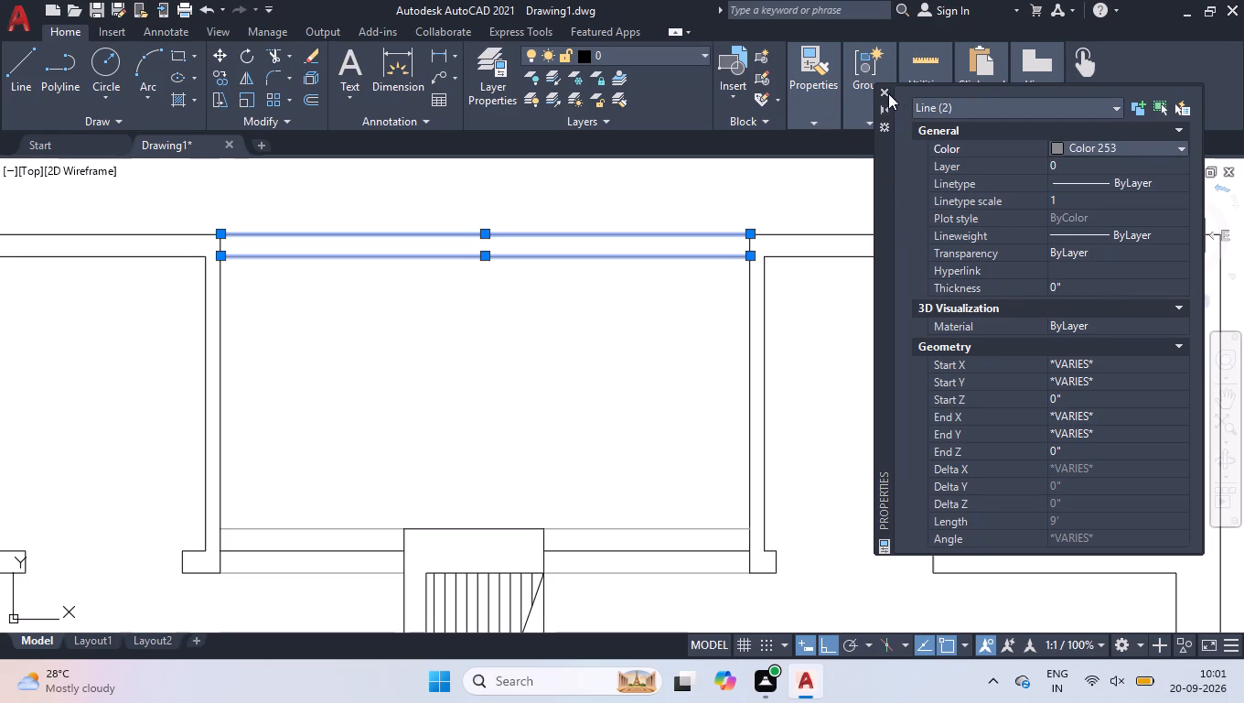
{"action": "left_click", "coordinate": [885, 91]}
{"action": "right_click_drag", "start_coordinate": [552, 334], "coordinate": [566, 337]}
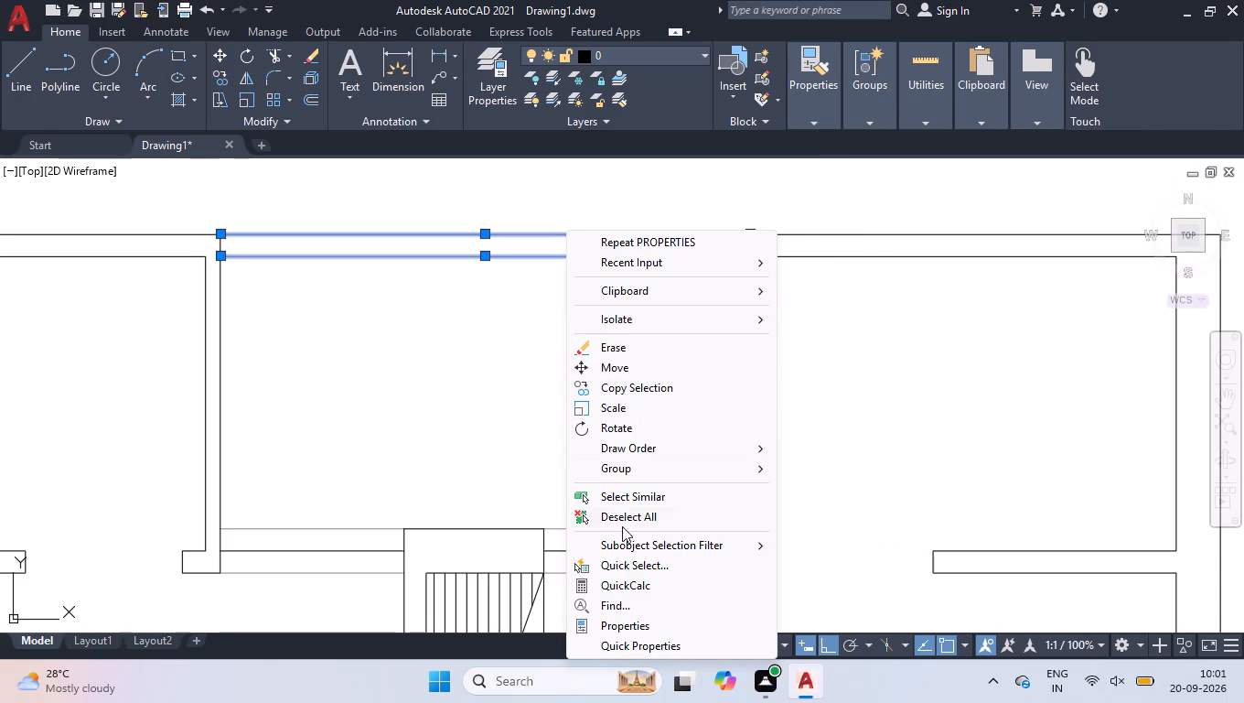
{"action": "left_click", "coordinate": [600, 505]}
Examine the top middle room, the small bottom-left compartment and the overall plan.
{"action": "scroll", "coordinate": [610, 393], "scroll_direction": "down", "scroll_amount": 2}
{"action": "scroll", "coordinate": [655, 299], "scroll_direction": "down", "scroll_amount": 3}
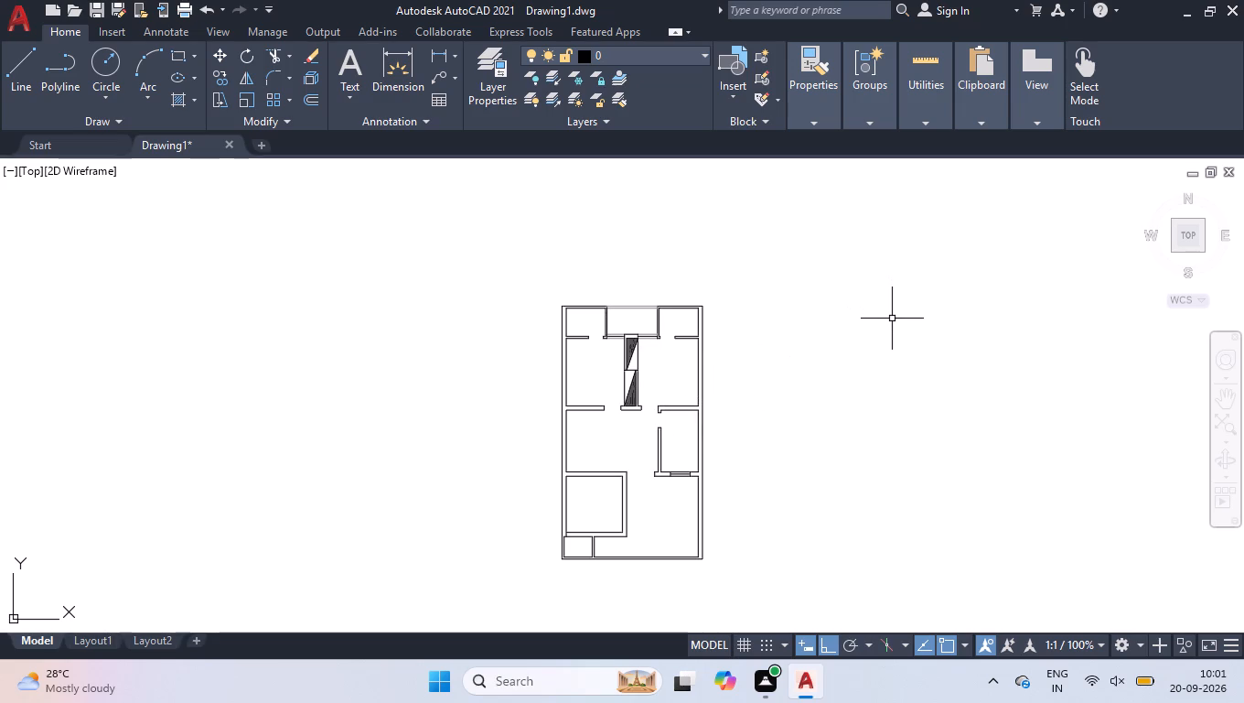
{"action": "scroll", "coordinate": [649, 346], "scroll_direction": "up", "scroll_amount": 2}
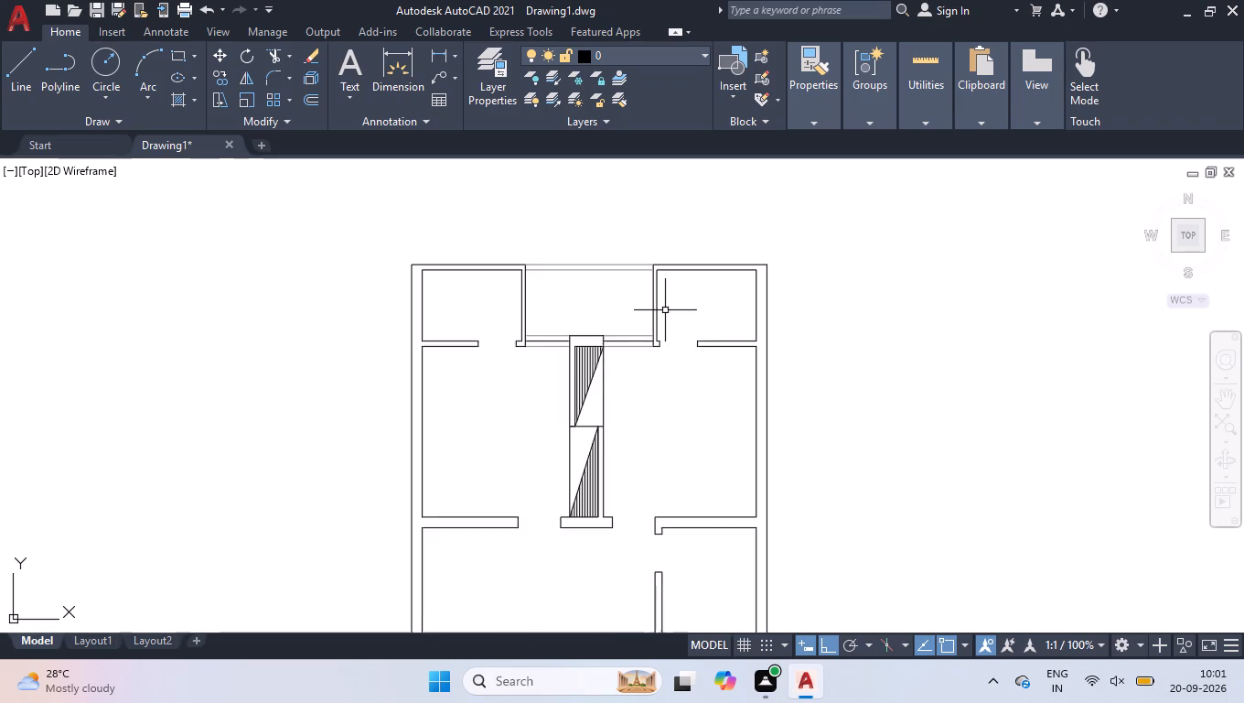
{"action": "scroll", "coordinate": [665, 310], "scroll_direction": "down", "scroll_amount": 2}
{"action": "scroll", "coordinate": [626, 534], "scroll_direction": "up", "scroll_amount": 3}
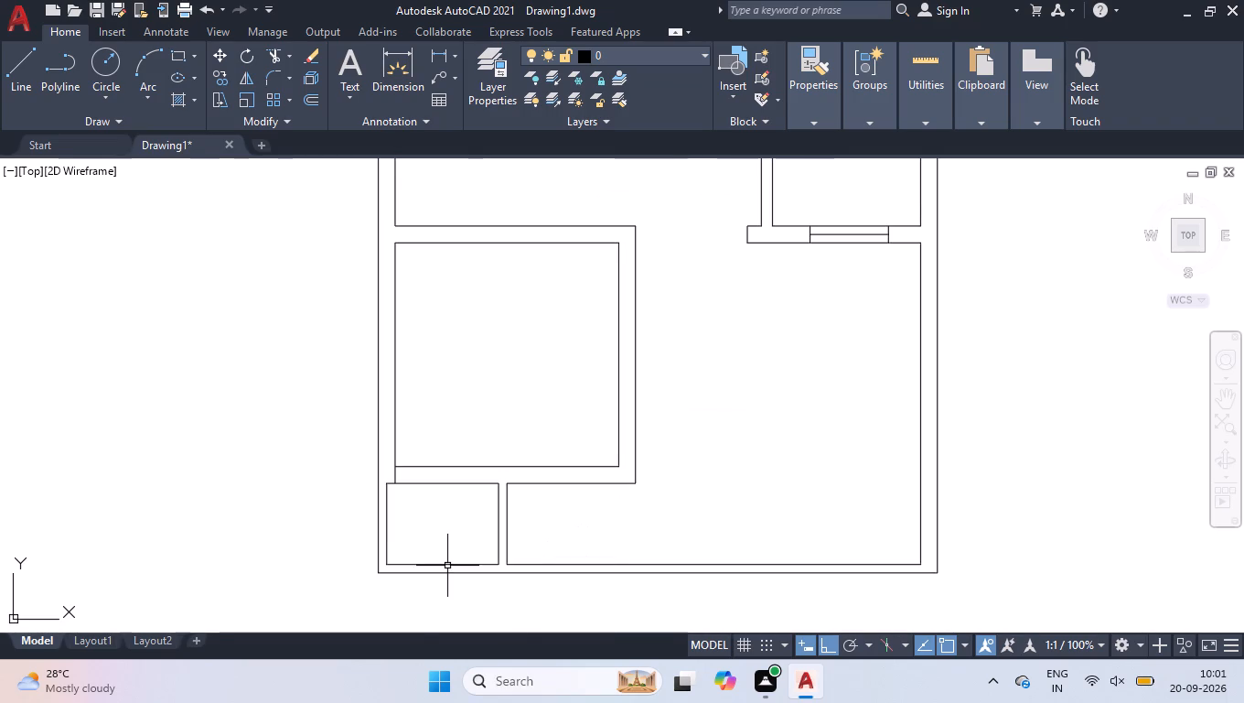
{"action": "scroll", "coordinate": [448, 565], "scroll_direction": "up", "scroll_amount": 2}
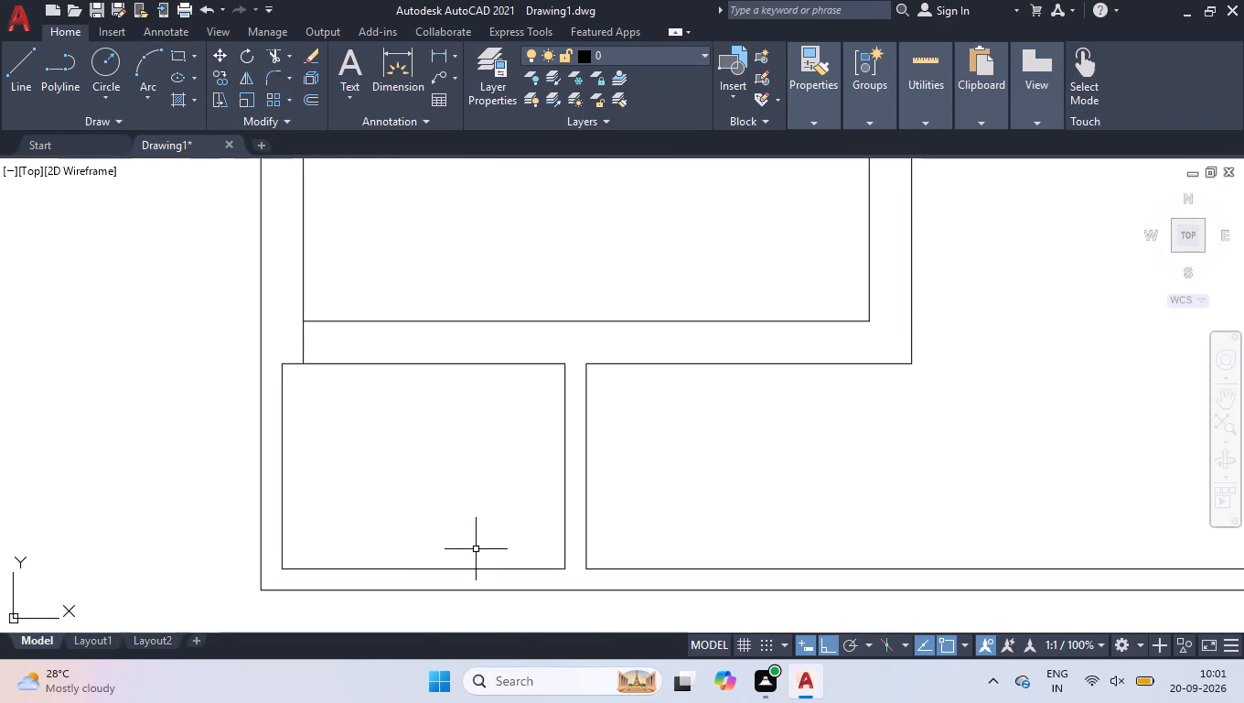
{"action": "scroll", "coordinate": [476, 549], "scroll_direction": "up", "scroll_amount": 1}
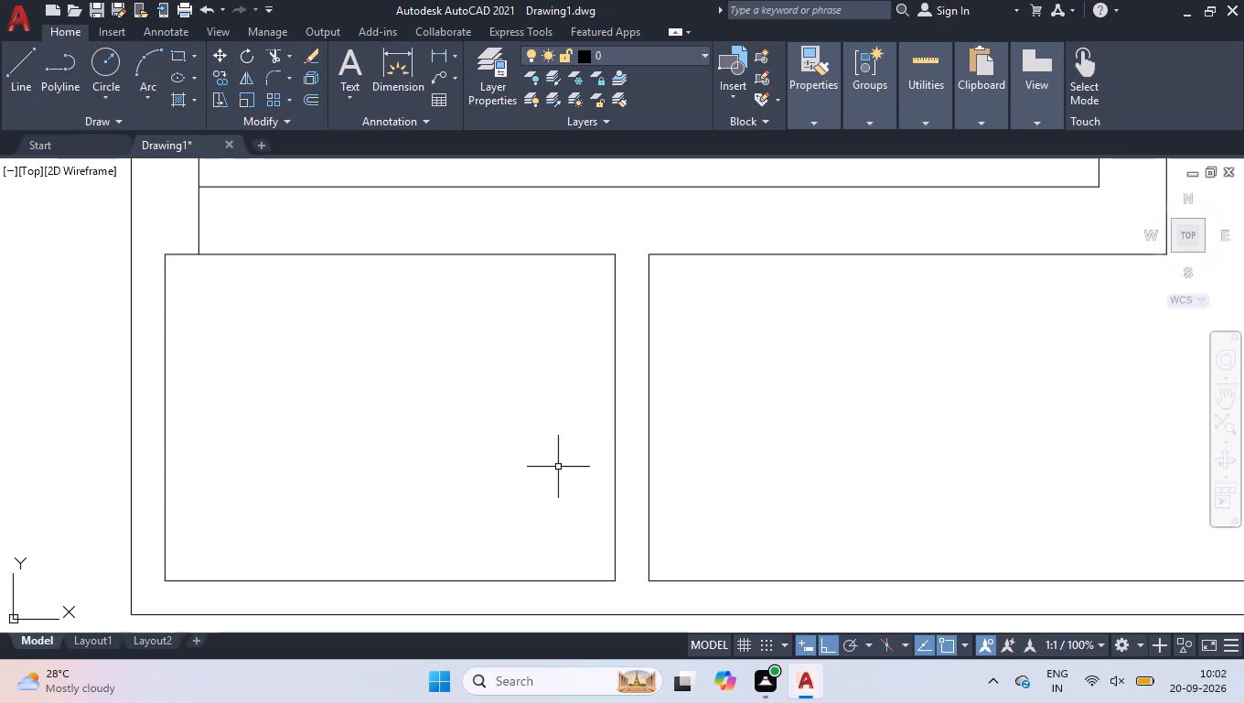
{"action": "scroll", "coordinate": [455, 469], "scroll_direction": "down", "scroll_amount": 3}
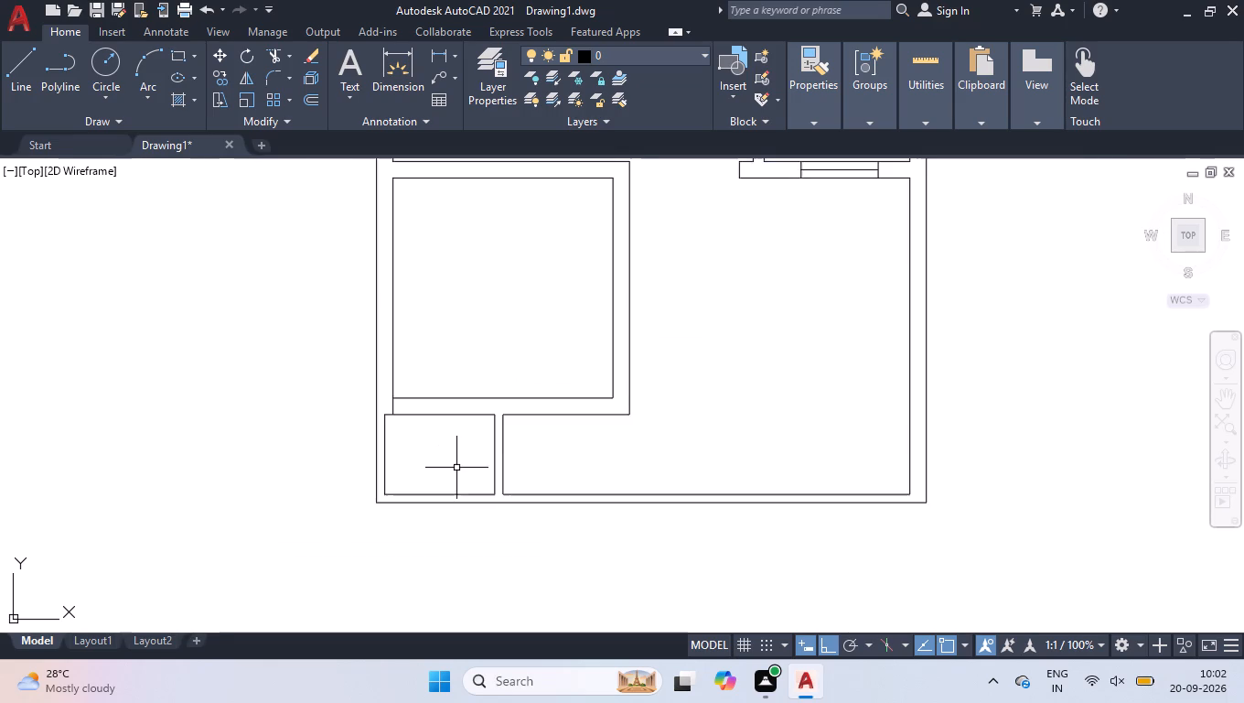
{"action": "scroll", "coordinate": [485, 556], "scroll_direction": "down", "scroll_amount": 1}
{"action": "scroll", "coordinate": [552, 507], "scroll_direction": "down", "scroll_amount": 2}
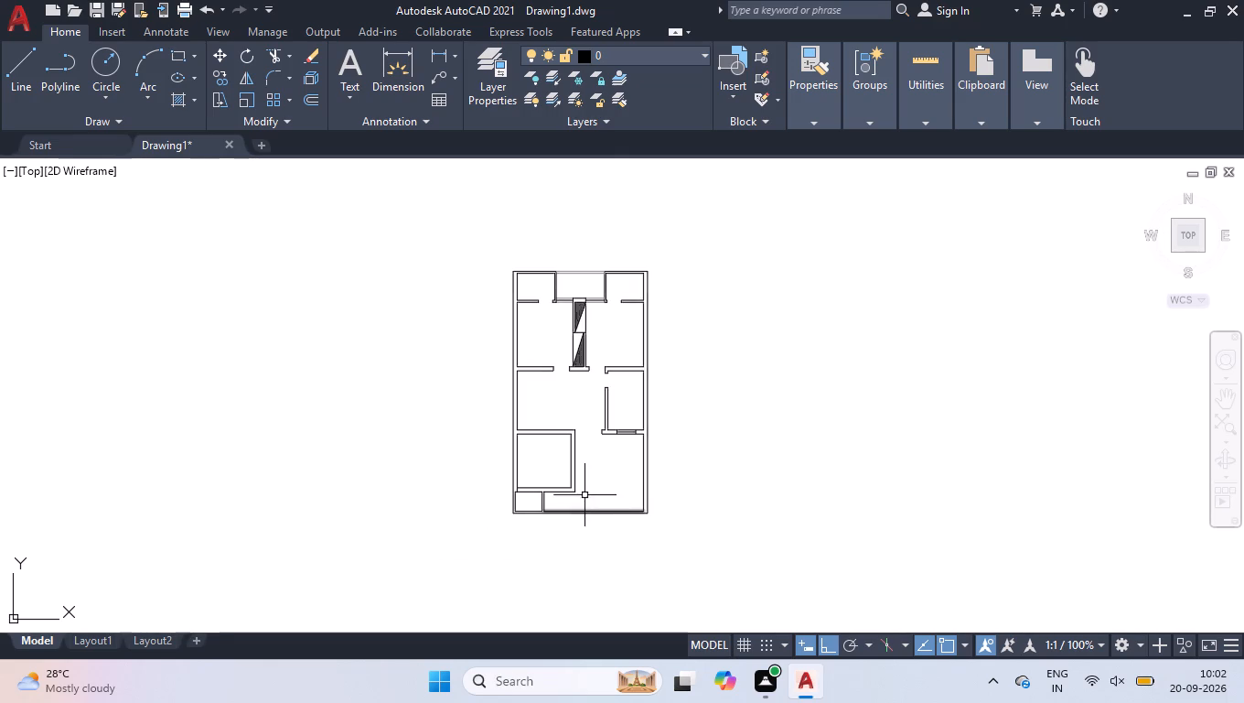
Delete the inner bottom wall line running from the small compartment's partition to the right wall.
{"action": "scroll", "coordinate": [583, 495], "scroll_direction": "up", "scroll_amount": 4}
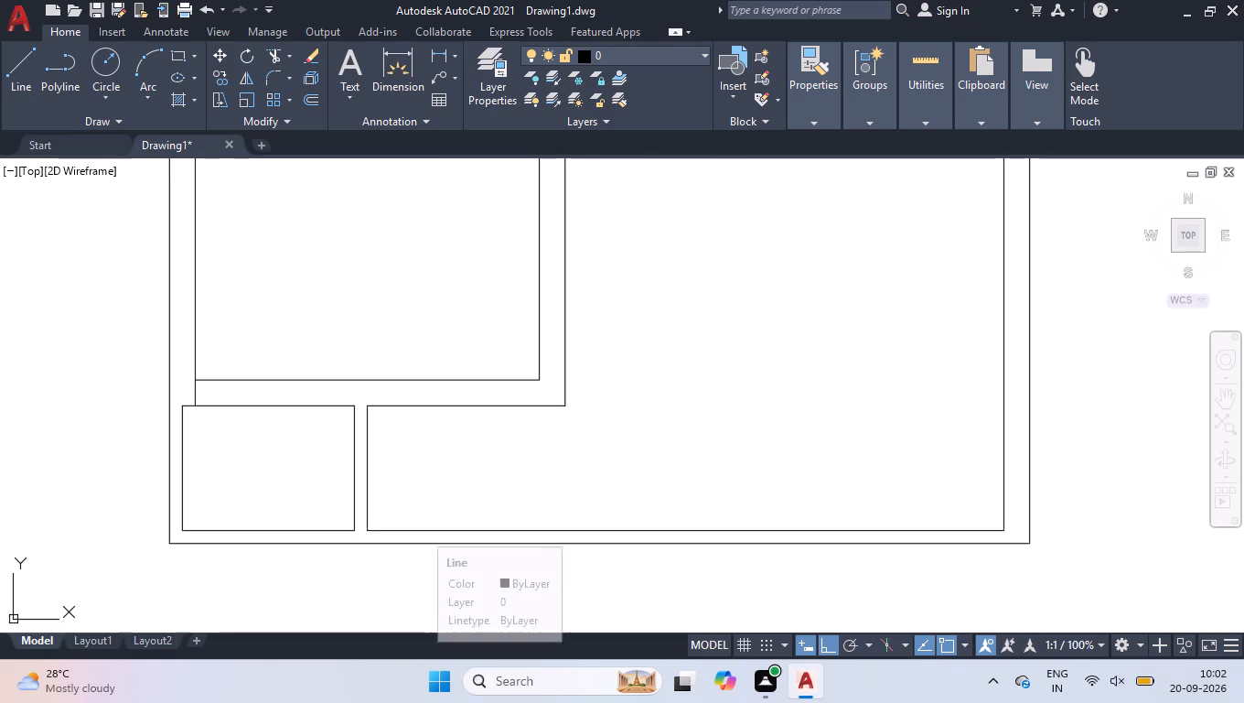
{"action": "left_click", "coordinate": [548, 532]}
{"action": "key", "text": "Delete"}
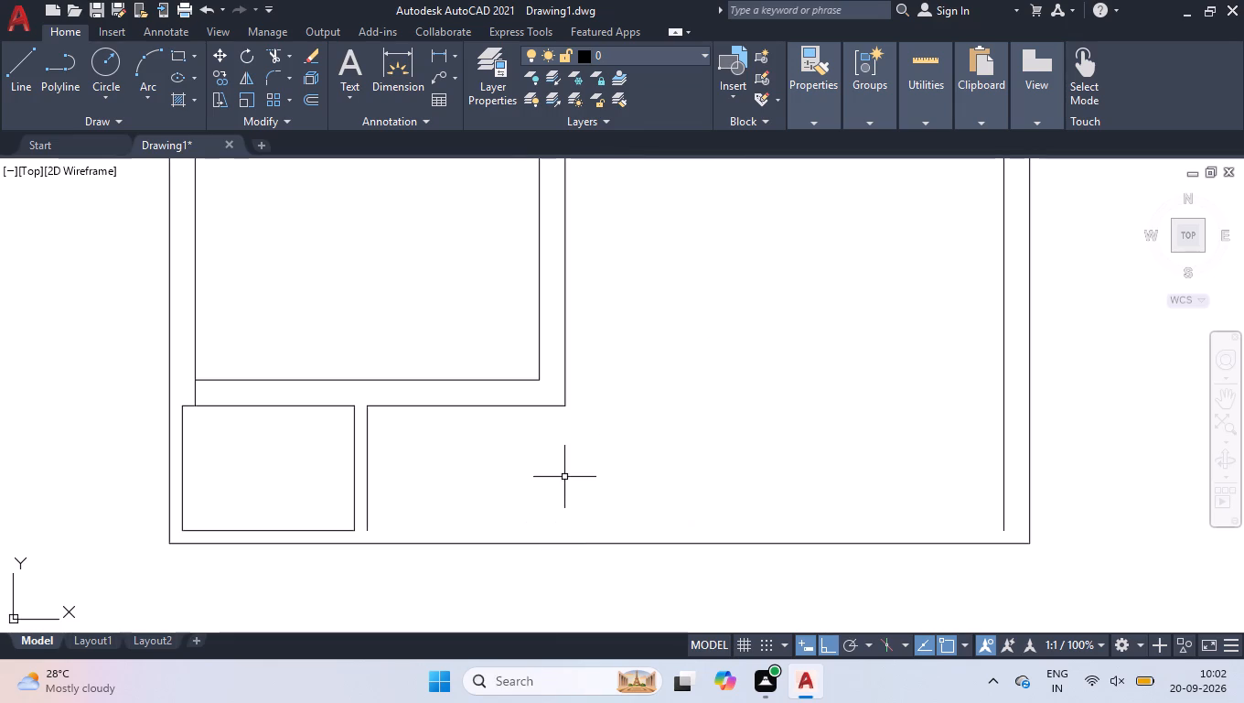
Stretch the lower end of the right wall's inner line down to the outer bottom wall line.
{"action": "left_click", "coordinate": [1015, 507]}
{"action": "left_click", "coordinate": [972, 520]}
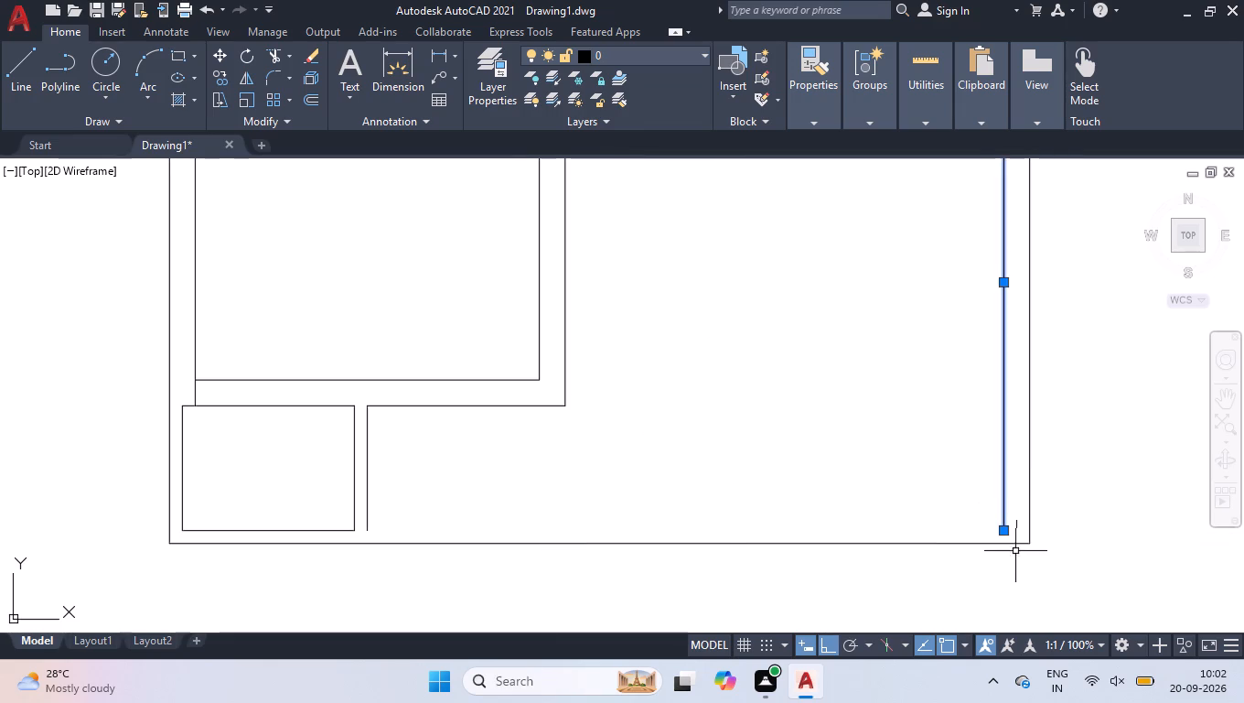
{"action": "scroll", "coordinate": [1012, 549], "scroll_direction": "up", "scroll_amount": 2}
{"action": "left_click", "coordinate": [981, 505]}
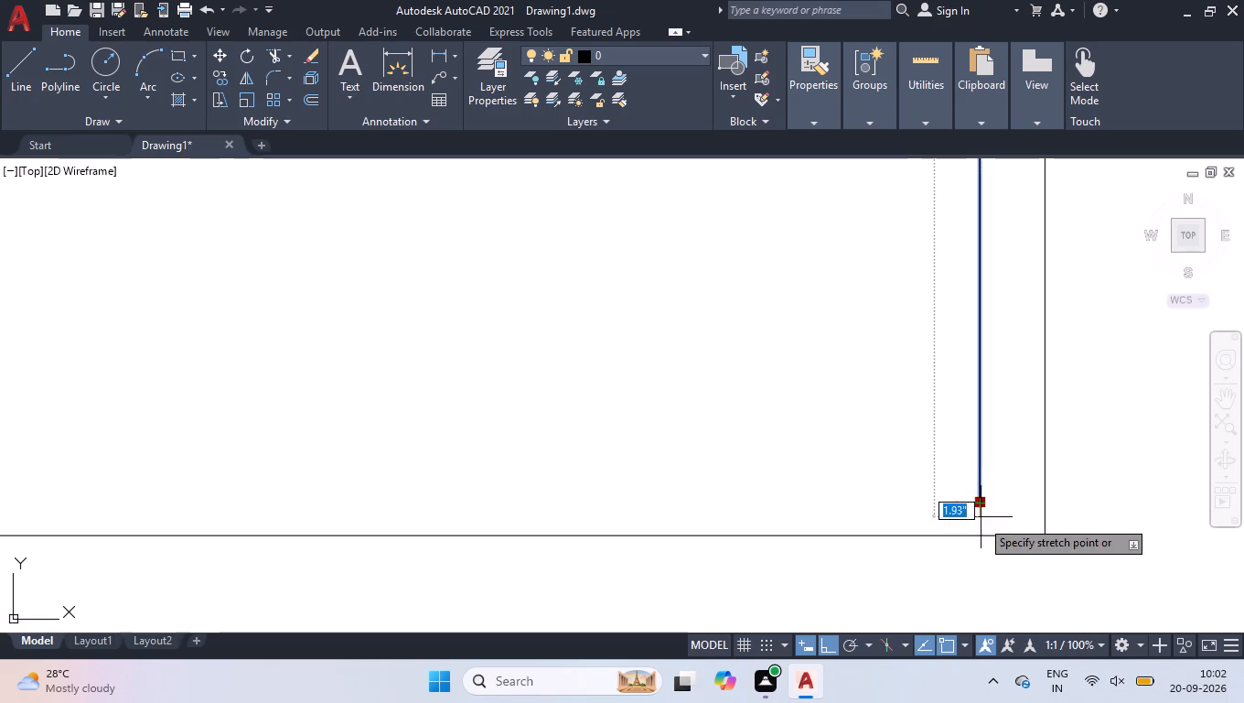
{"action": "left_click", "coordinate": [980, 535]}
Stretch the right-hand partition line of the small bottom-left compartment down to the outer bottom wall line.
{"action": "scroll", "coordinate": [966, 519], "scroll_direction": "down", "scroll_amount": 3}
{"action": "scroll", "coordinate": [585, 505], "scroll_direction": "up", "scroll_amount": 1}
{"action": "left_click", "coordinate": [567, 504]}
{"action": "scroll", "coordinate": [563, 530], "scroll_direction": "up", "scroll_amount": 2}
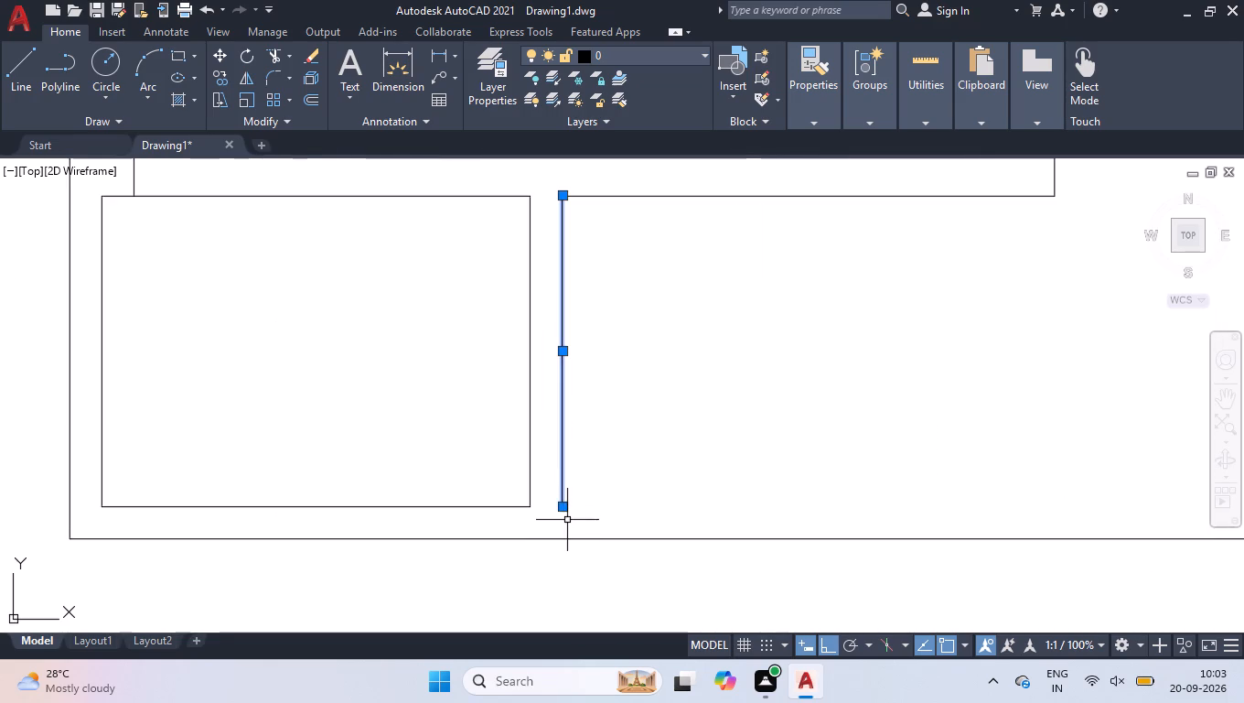
{"action": "scroll", "coordinate": [562, 510], "scroll_direction": "up", "scroll_amount": 1}
{"action": "left_click", "coordinate": [562, 510]}
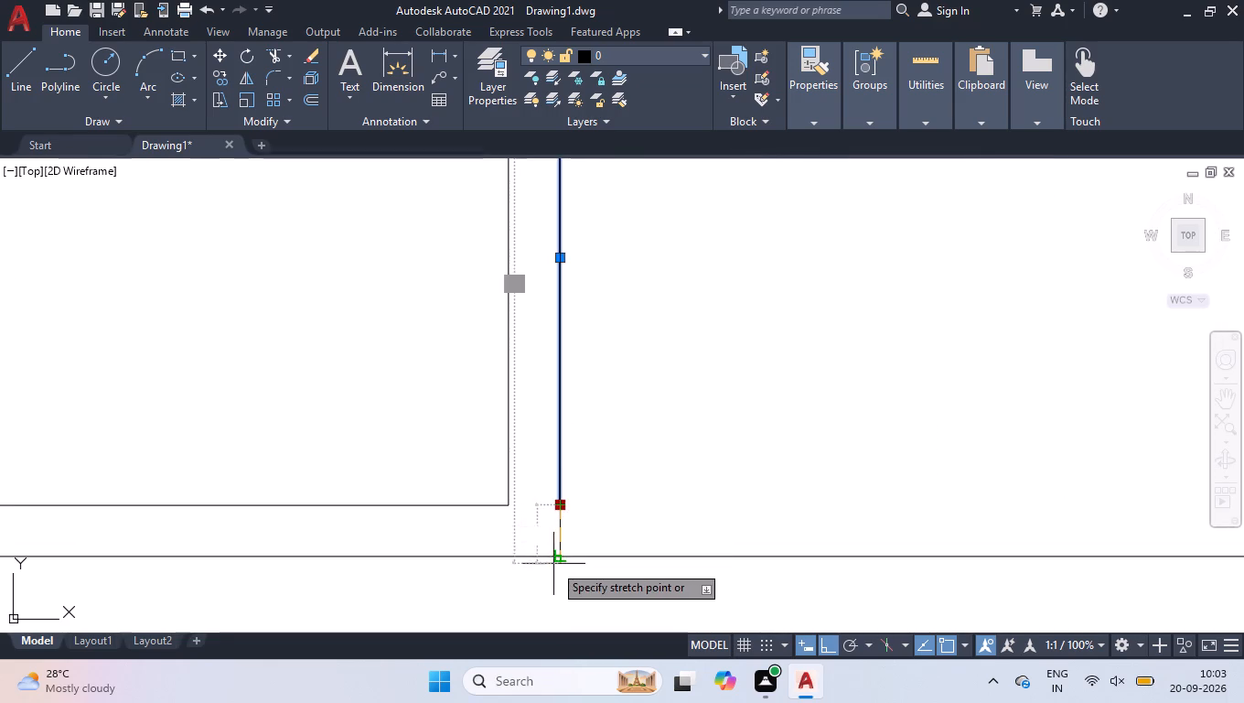
{"action": "left_click", "coordinate": [563, 560]}
{"action": "right_click", "coordinate": [599, 517]}
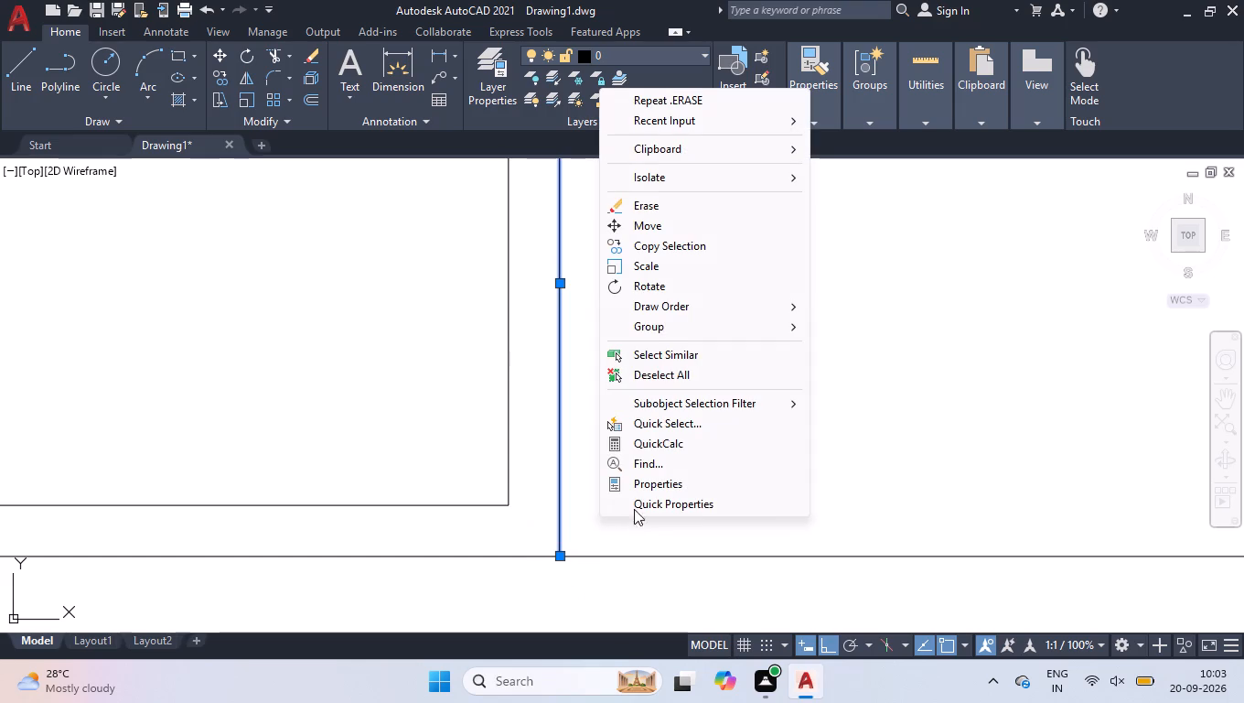
{"action": "left_click", "coordinate": [642, 383]}
Draw a short line closing the gap between the two partition lines at the small bottom-left compartment's upper-right corner.
{"action": "scroll", "coordinate": [515, 429], "scroll_direction": "down", "scroll_amount": 5}
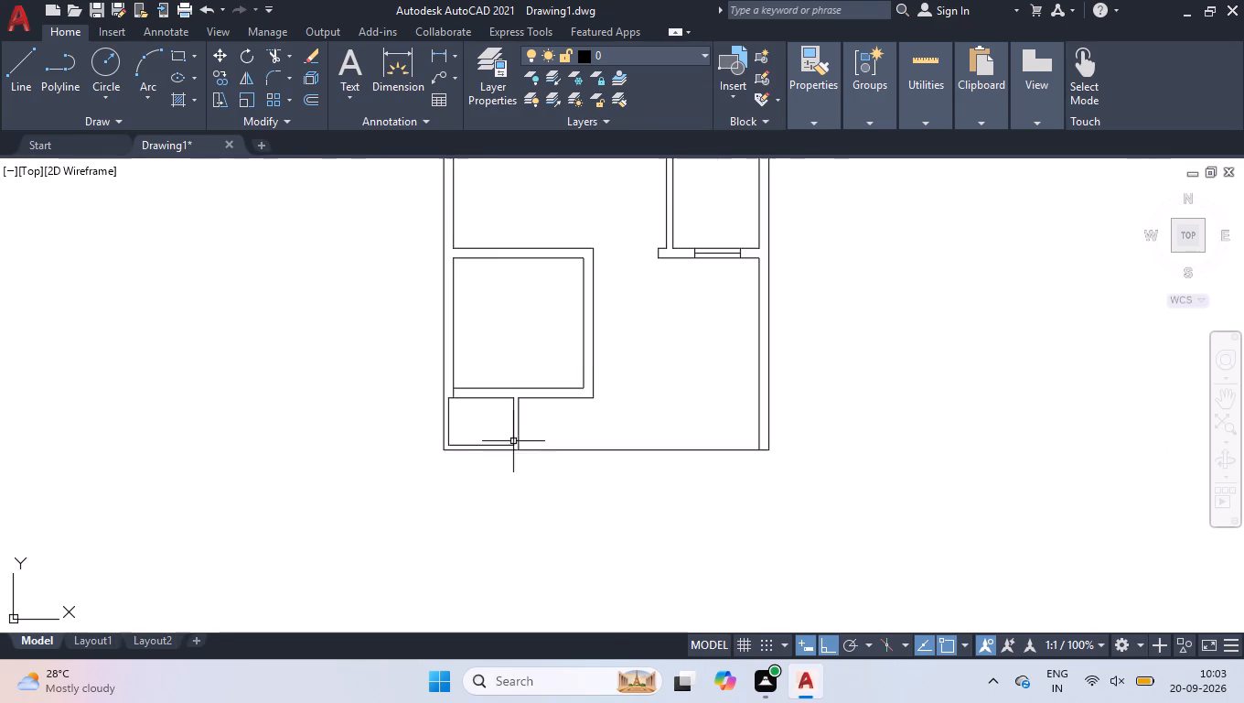
{"action": "scroll", "coordinate": [611, 549], "scroll_direction": "down", "scroll_amount": 2}
{"action": "scroll", "coordinate": [592, 488], "scroll_direction": "up", "scroll_amount": 1}
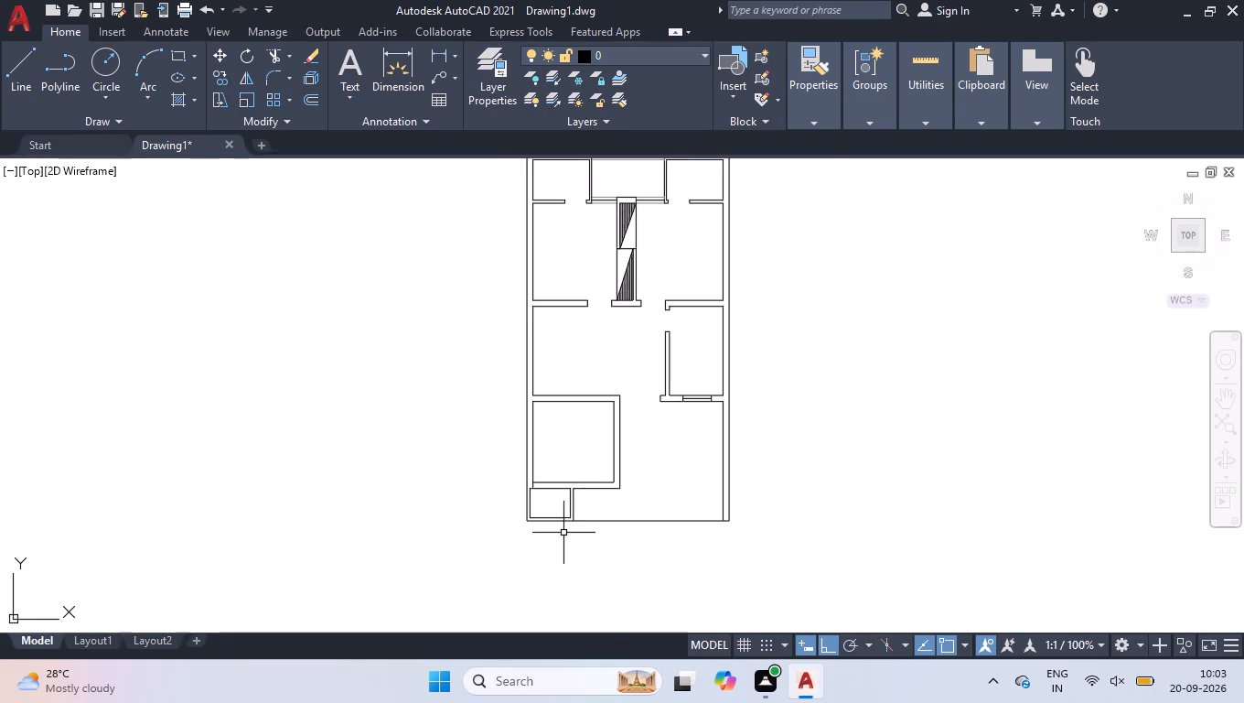
{"action": "scroll", "coordinate": [564, 530], "scroll_direction": "up", "scroll_amount": 2}
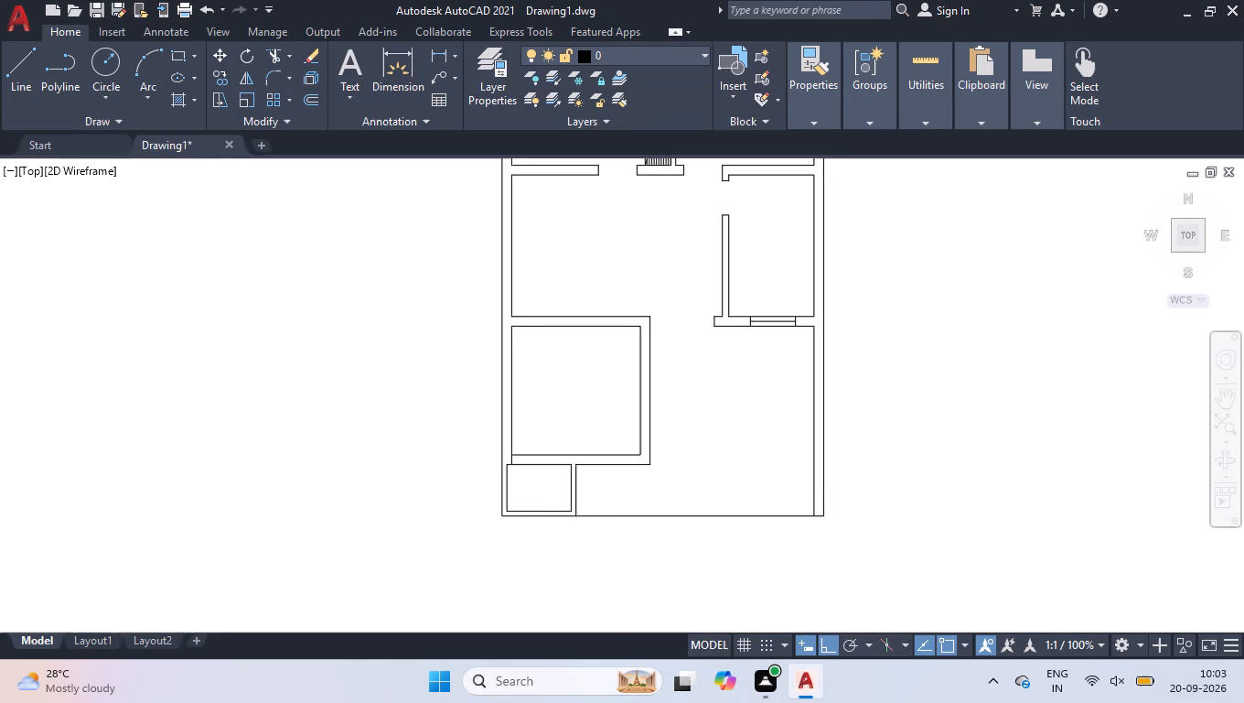
{"action": "scroll", "coordinate": [570, 536], "scroll_direction": "up", "scroll_amount": 2}
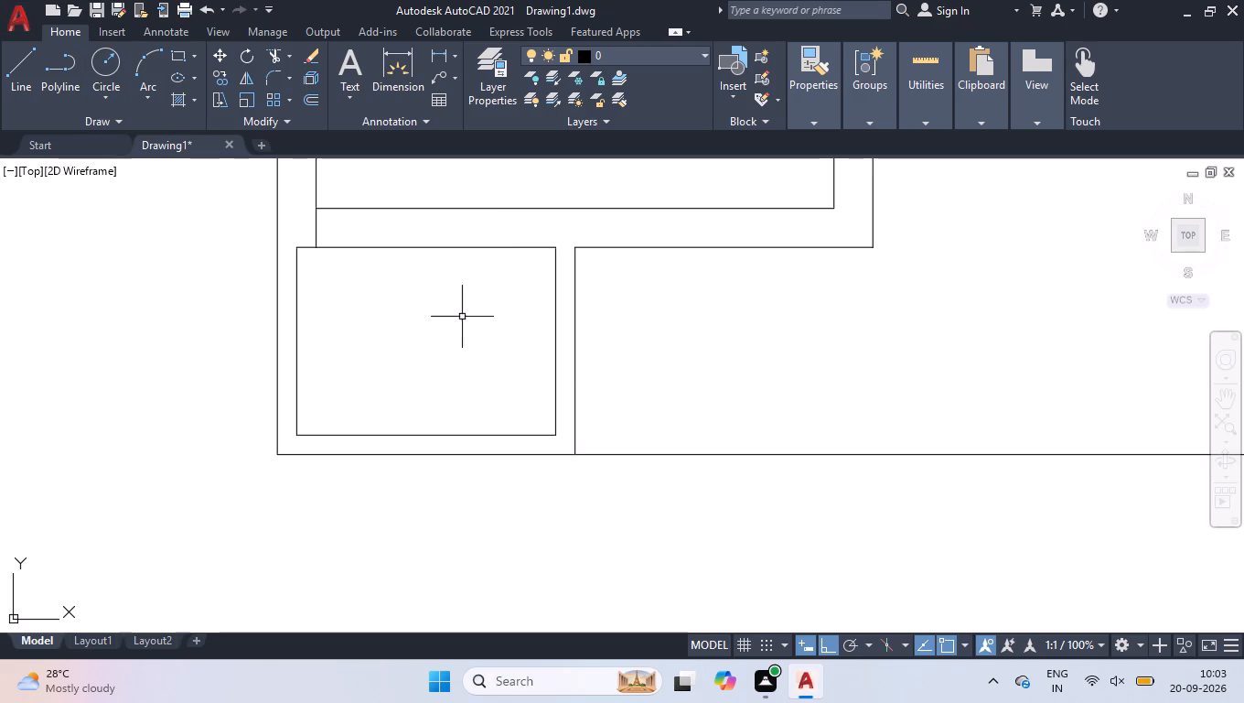
{"action": "key", "text": "l"}
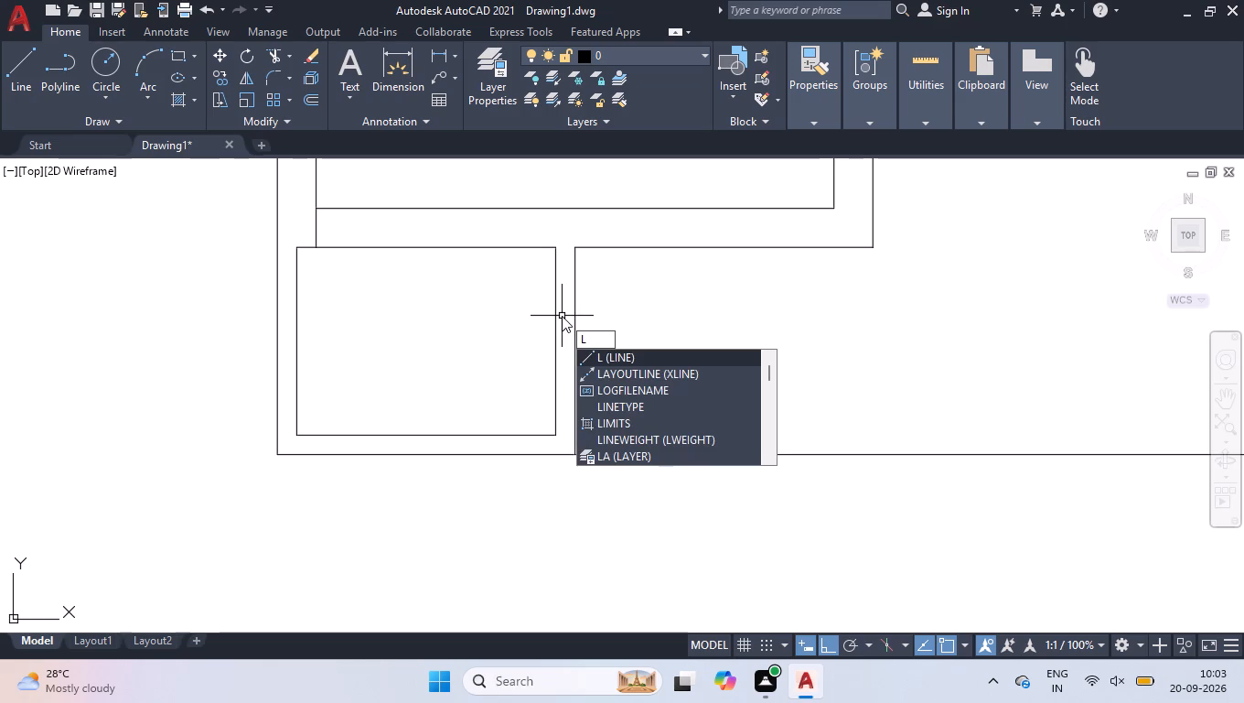
{"action": "key", "text": "Return"}
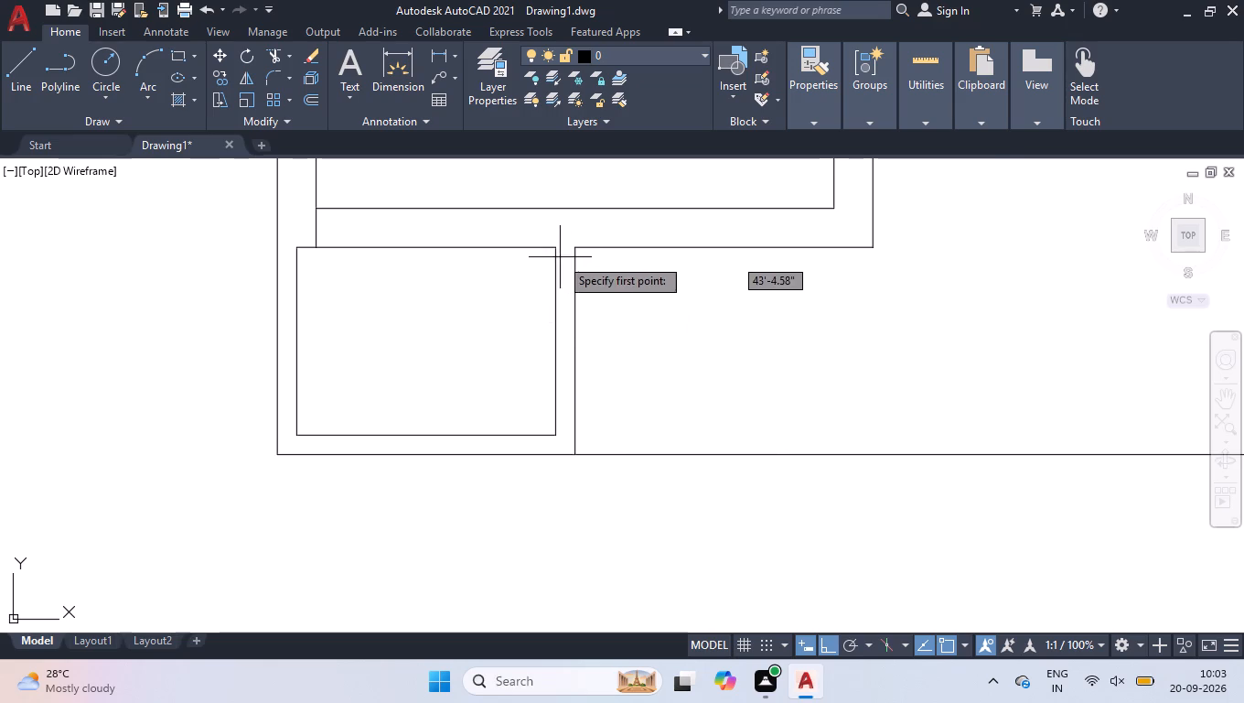
{"action": "scroll", "coordinate": [555, 256], "scroll_direction": "up", "scroll_amount": 1}
{"action": "left_click", "coordinate": [549, 245]}
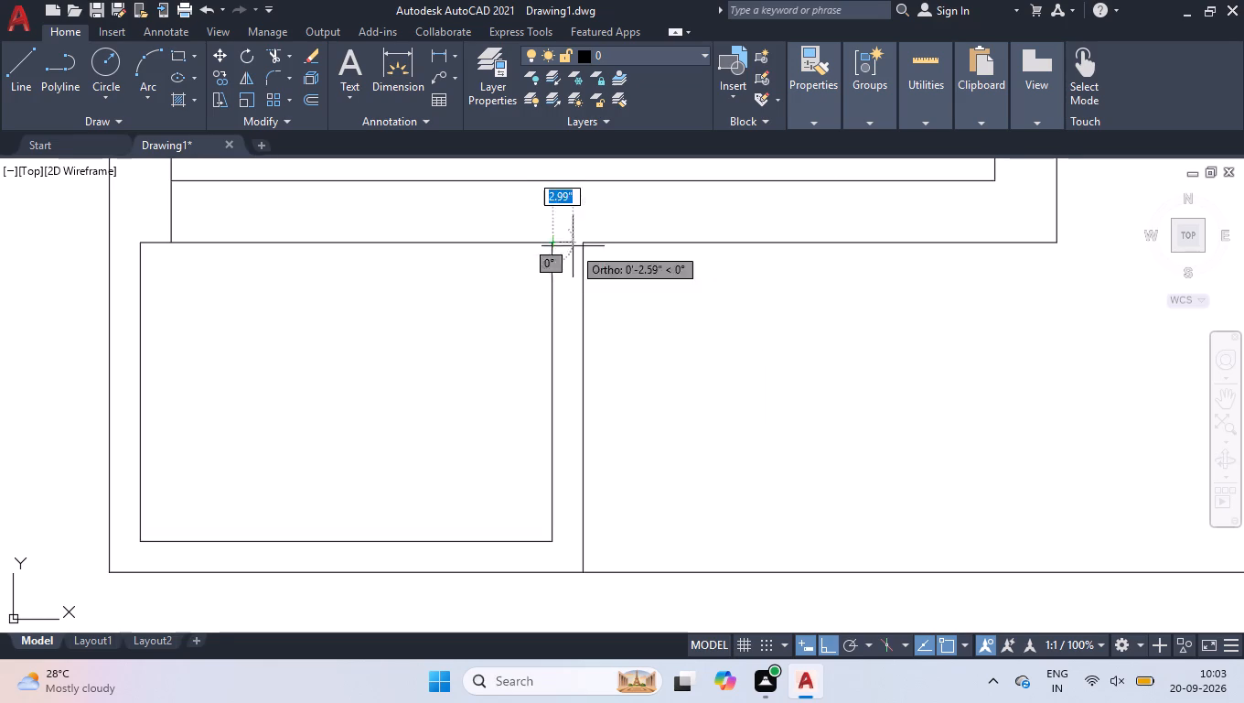
{"action": "left_click", "coordinate": [585, 247]}
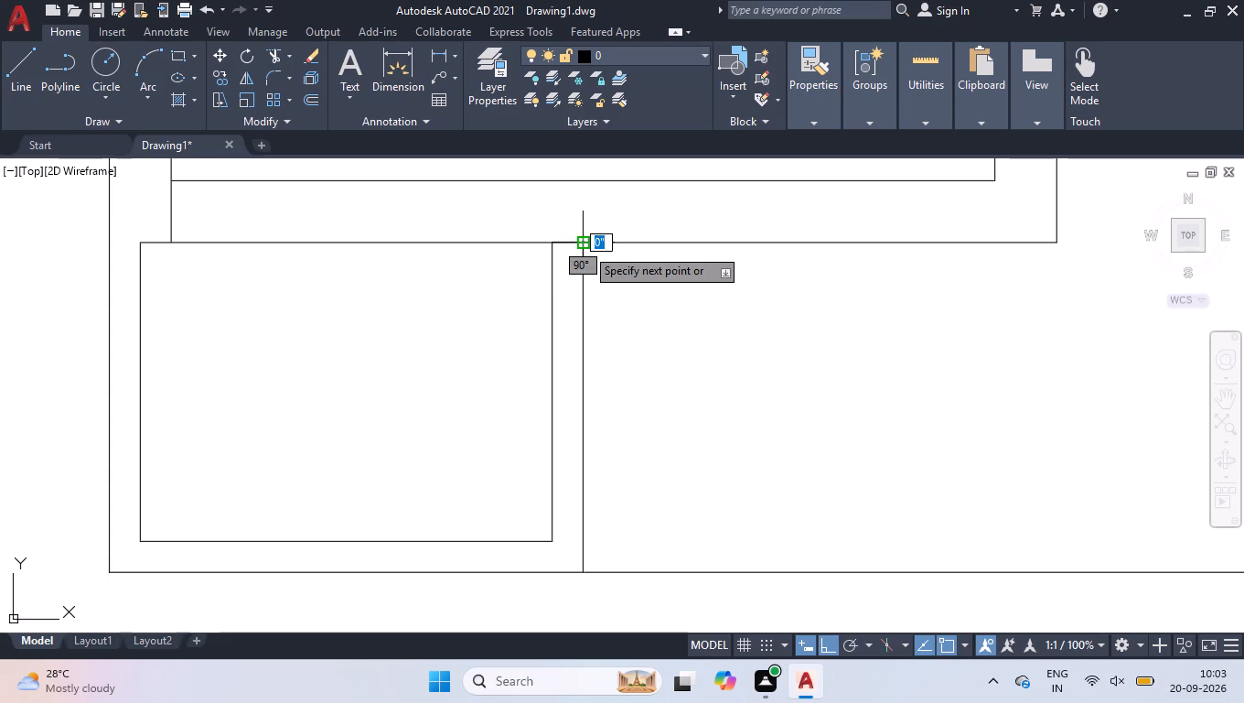
{"action": "key", "text": "space"}
Move the short closing line at the top of the small bottom-left compartment's right partition down 3".
{"action": "left_click", "coordinate": [531, 224]}
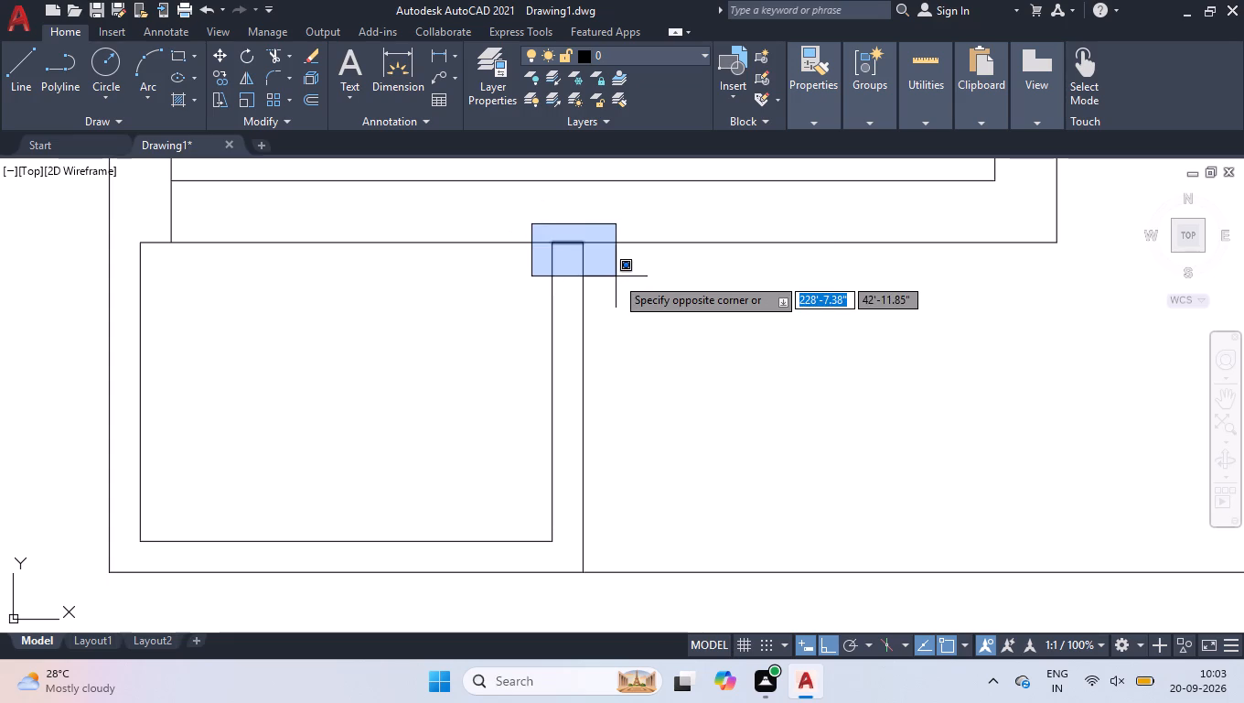
{"action": "left_click", "coordinate": [616, 276]}
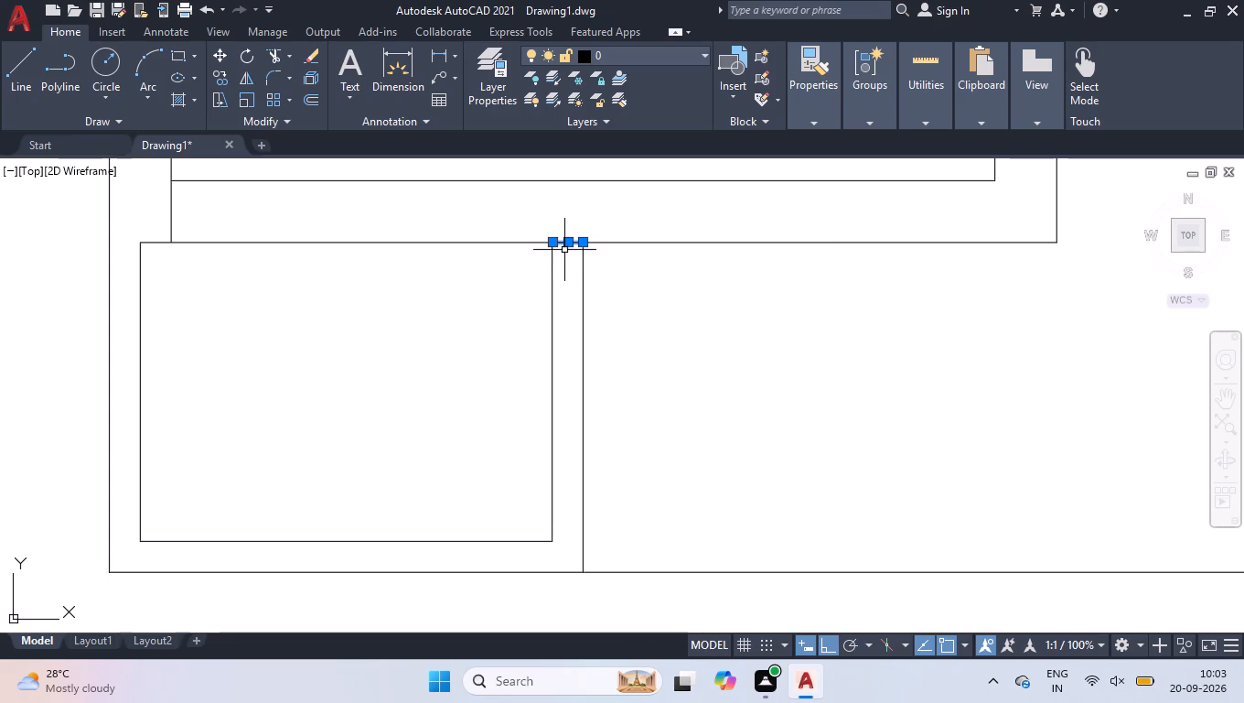
{"action": "scroll", "coordinate": [563, 247], "scroll_direction": "up", "scroll_amount": 1}
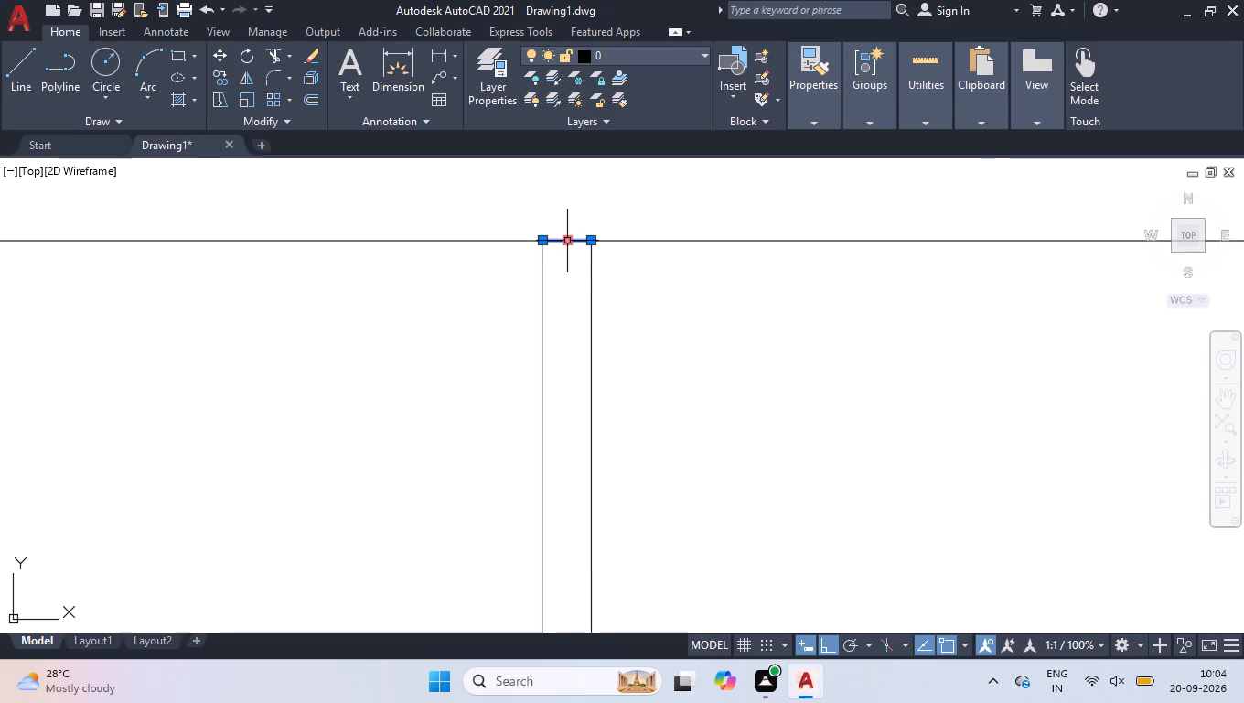
{"action": "left_click", "coordinate": [566, 243]}
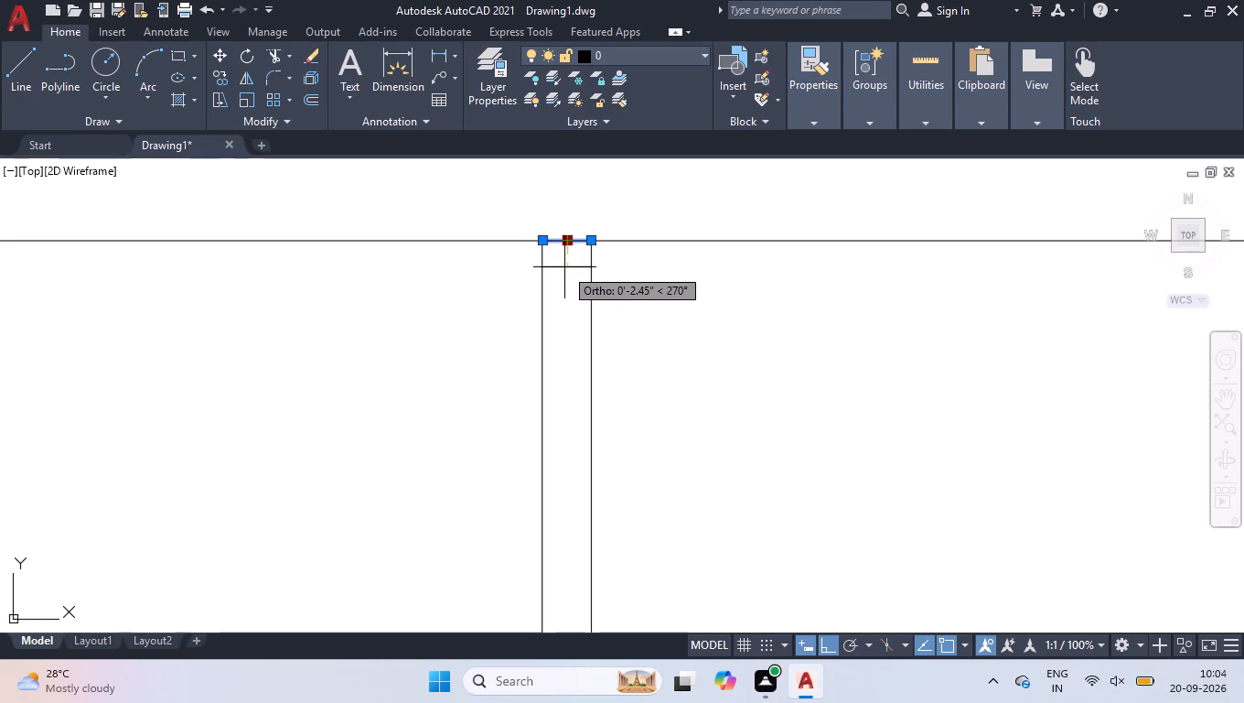
{"action": "key", "text": "3"}
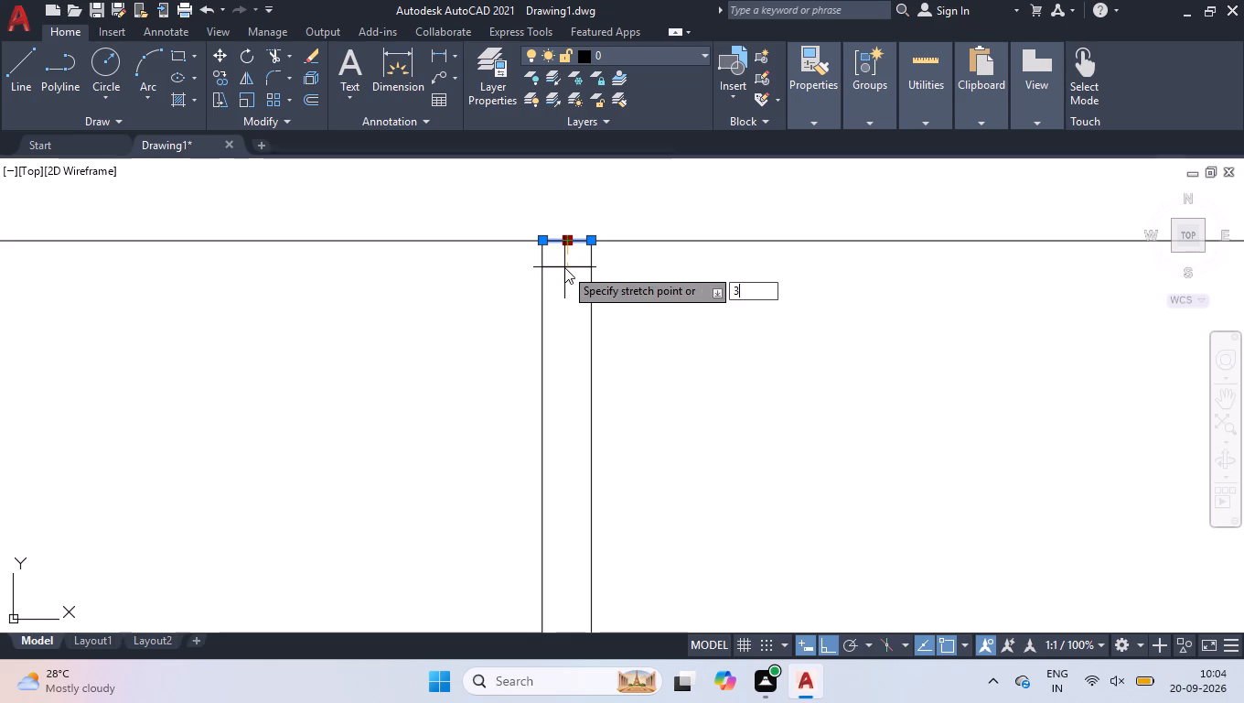
{"action": "key", "text": "Return"}
Offset the short closing line 2'6" downward between the two partition lines to mark the opening's lower edge.
{"action": "type", "text": "off"}
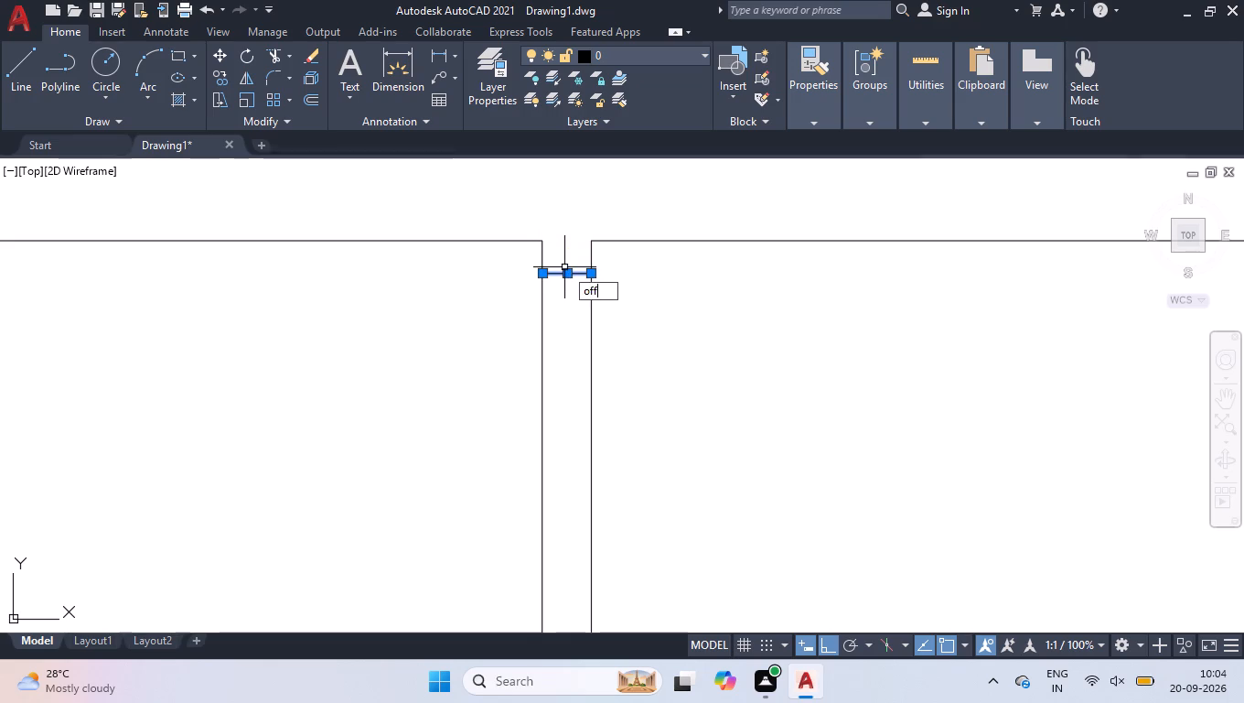
{"action": "key", "text": "Return"}
{"action": "type", "text": "2'6"}
{"action": "key", "text": "Return"}
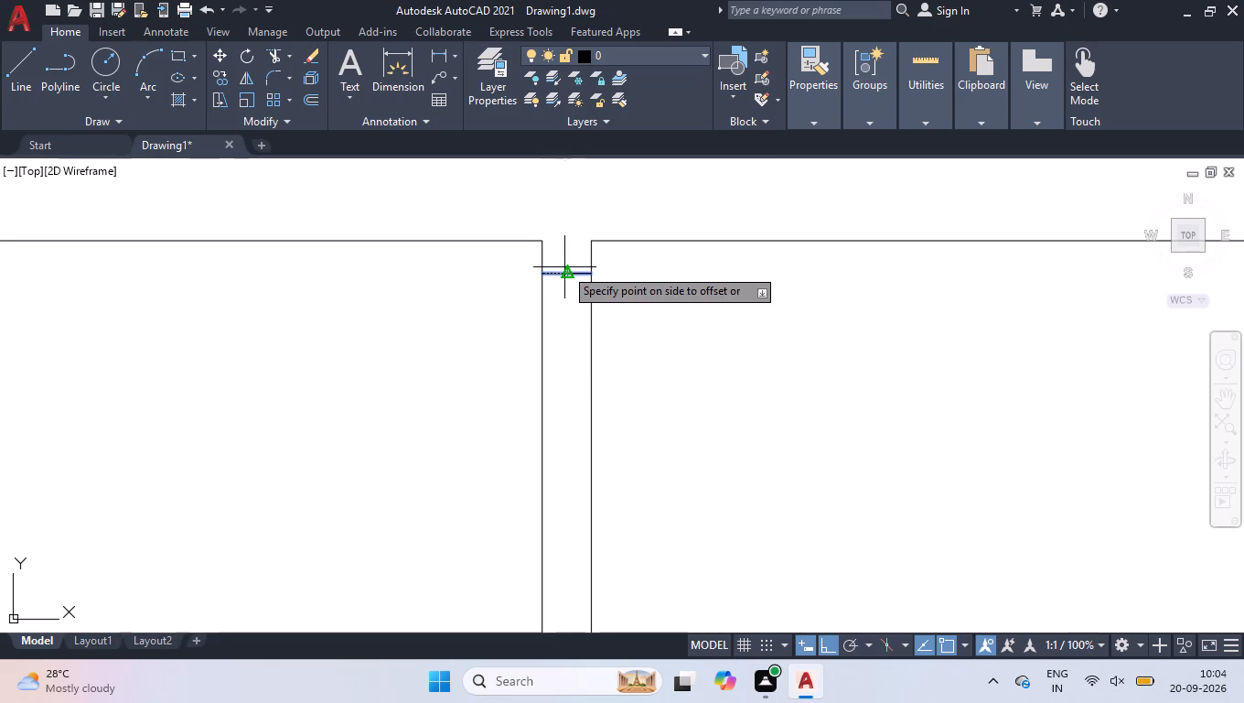
{"action": "left_click", "coordinate": [568, 531]}
{"action": "key", "text": "space"}
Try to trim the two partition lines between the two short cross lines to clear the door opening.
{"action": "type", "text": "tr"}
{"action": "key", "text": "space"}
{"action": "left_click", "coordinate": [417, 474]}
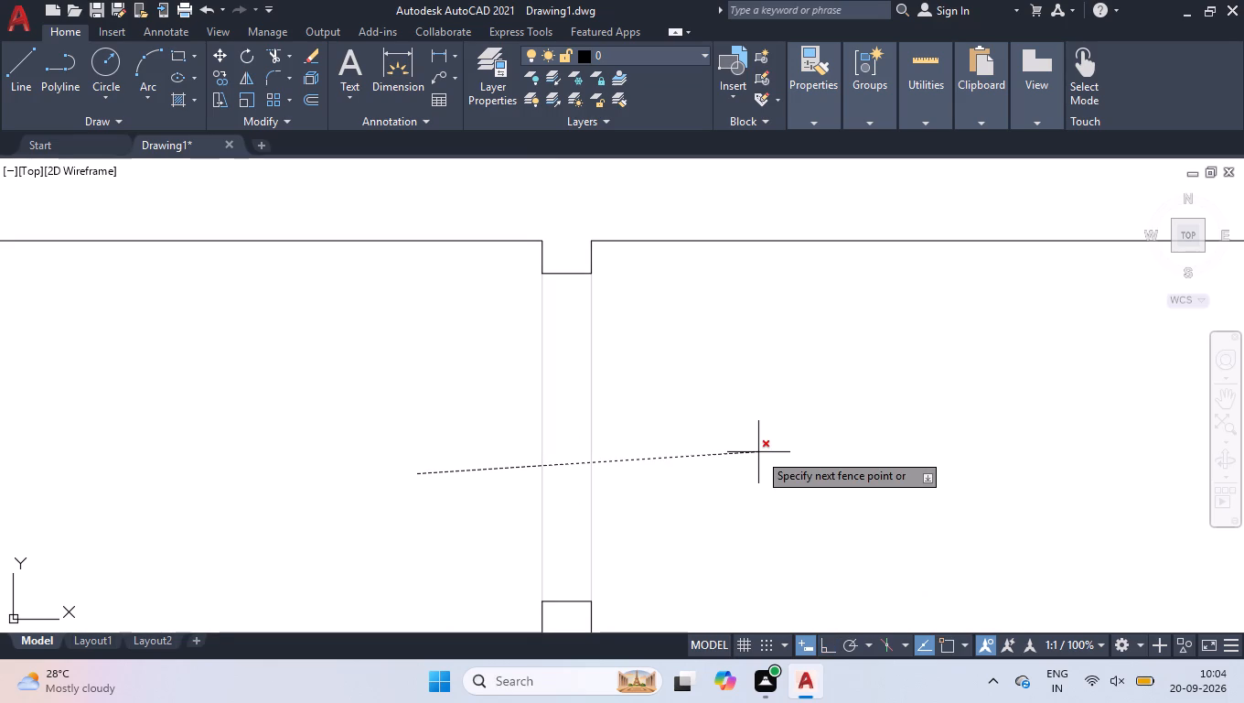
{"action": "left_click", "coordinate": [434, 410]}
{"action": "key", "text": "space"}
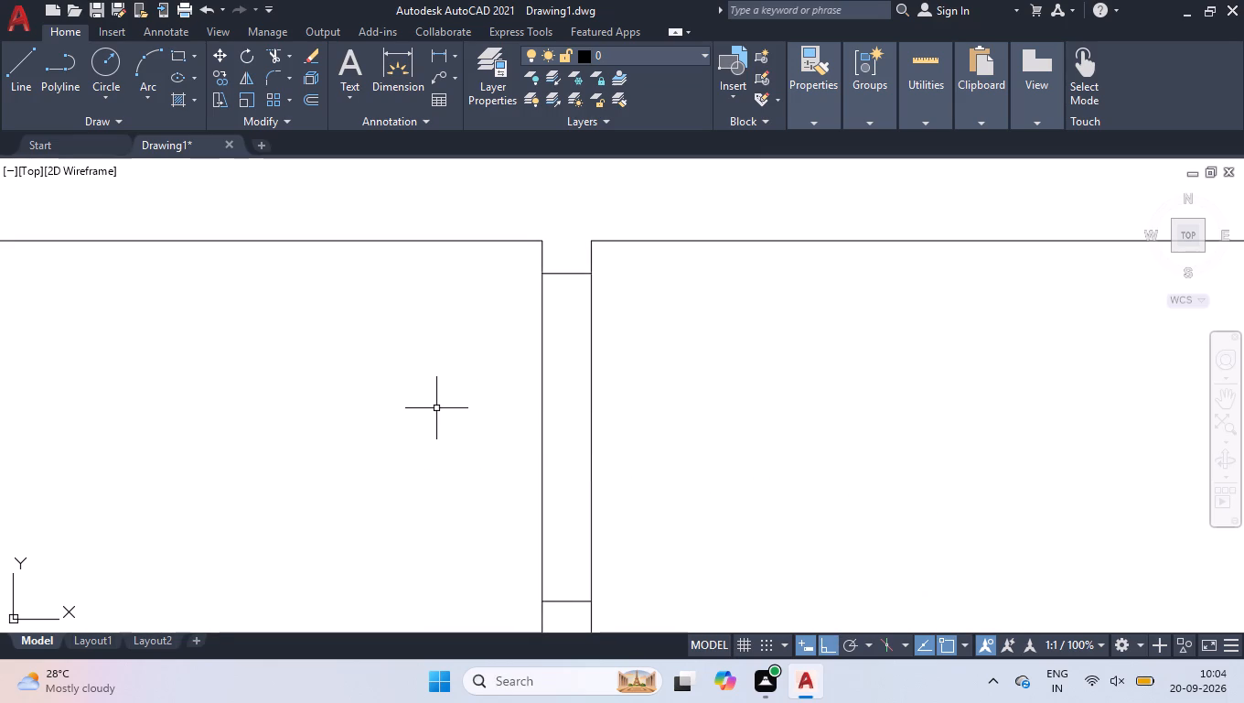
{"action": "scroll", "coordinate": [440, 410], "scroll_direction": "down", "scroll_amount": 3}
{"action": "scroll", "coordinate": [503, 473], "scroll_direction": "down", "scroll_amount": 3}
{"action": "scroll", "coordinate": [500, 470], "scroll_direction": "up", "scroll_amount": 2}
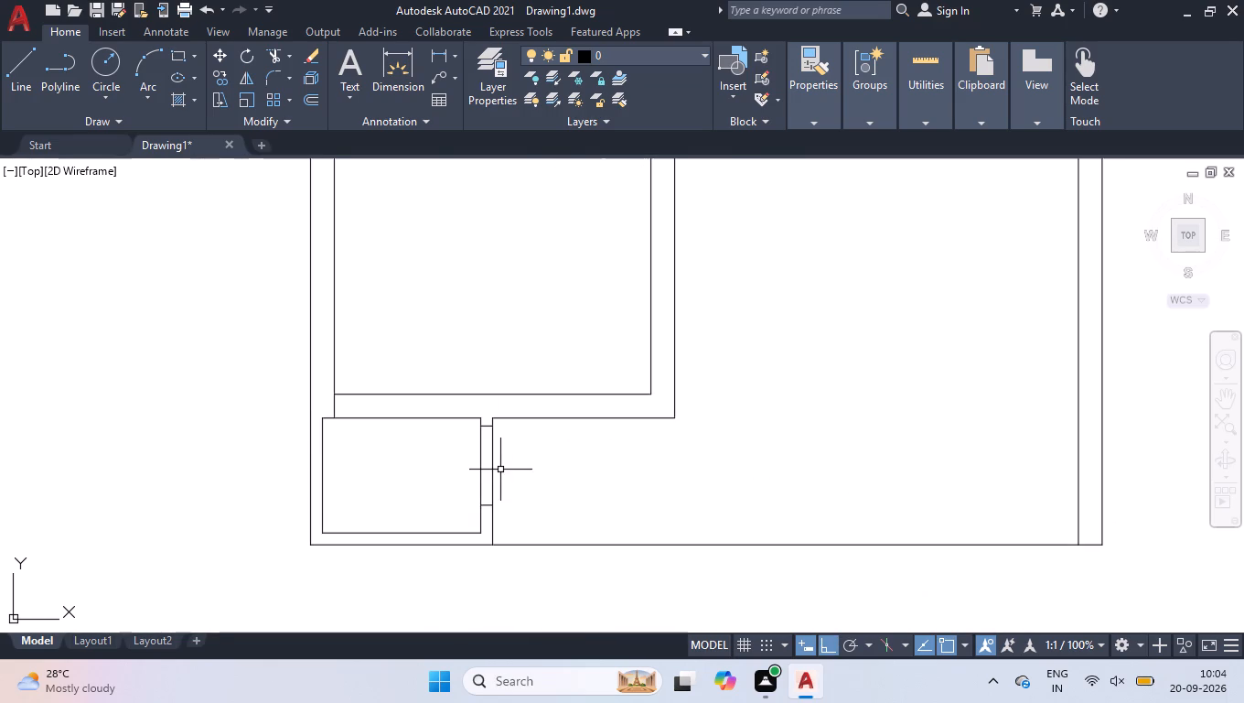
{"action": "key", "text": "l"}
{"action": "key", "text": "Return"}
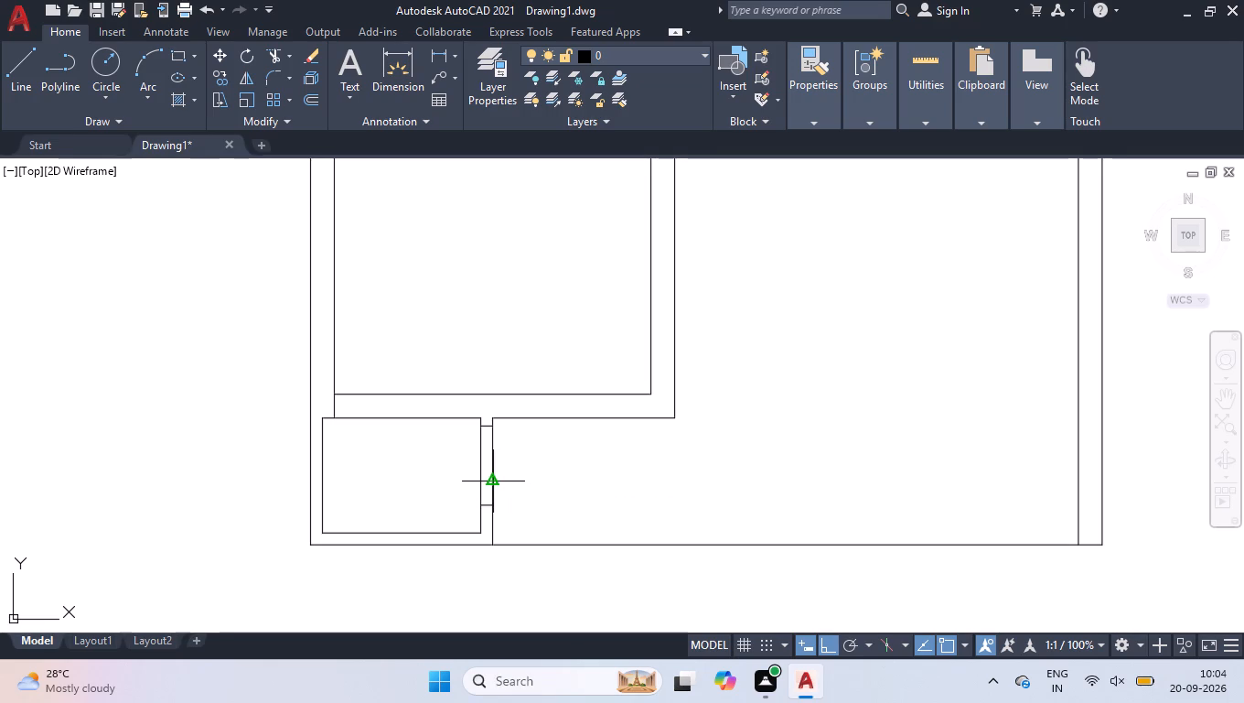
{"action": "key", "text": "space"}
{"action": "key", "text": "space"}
Stretch the lower end of the small compartment's outer right partition line up to the lower short cross line.
{"action": "scroll", "coordinate": [494, 486], "scroll_direction": "up", "scroll_amount": 1}
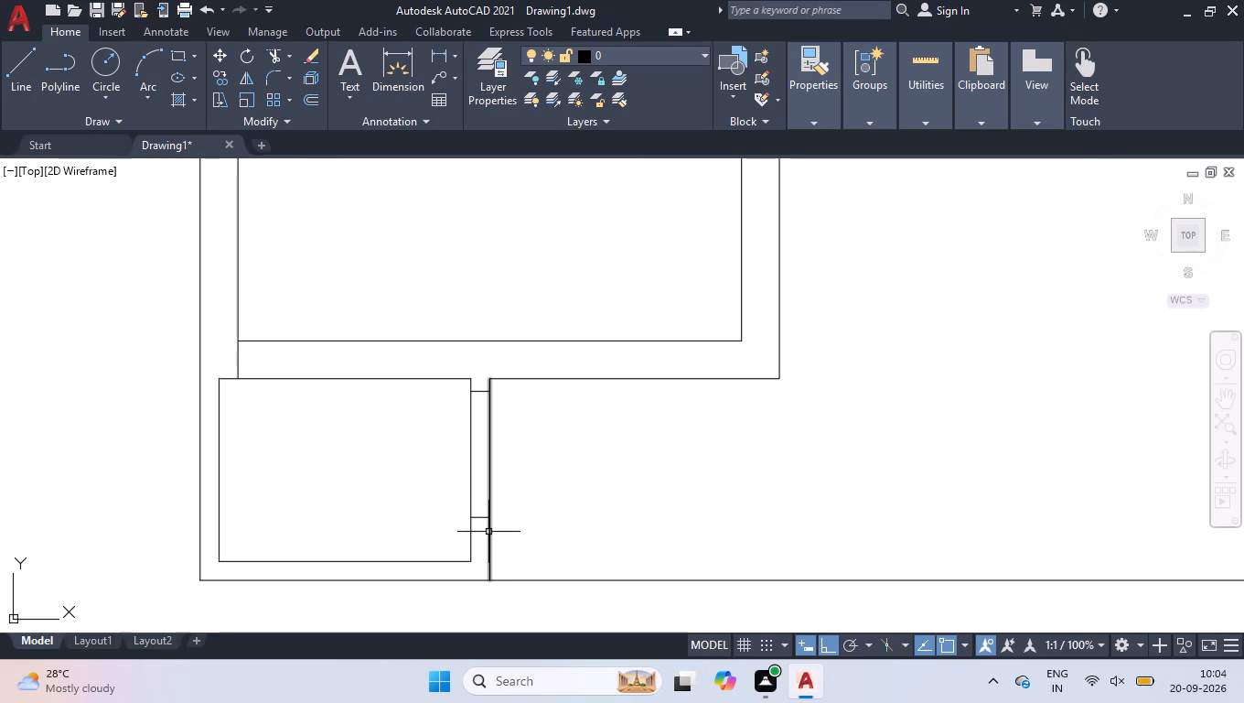
{"action": "left_click", "coordinate": [488, 532]}
{"action": "left_click", "coordinate": [490, 579]}
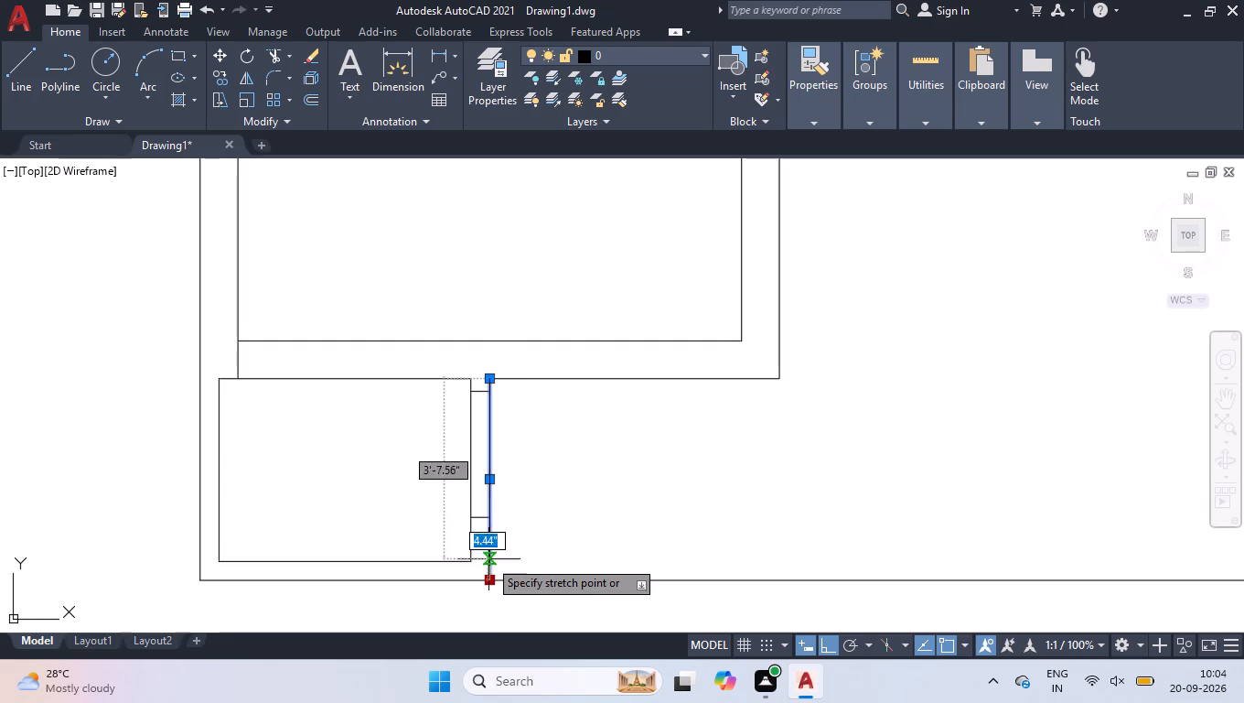
{"action": "left_click", "coordinate": [487, 522]}
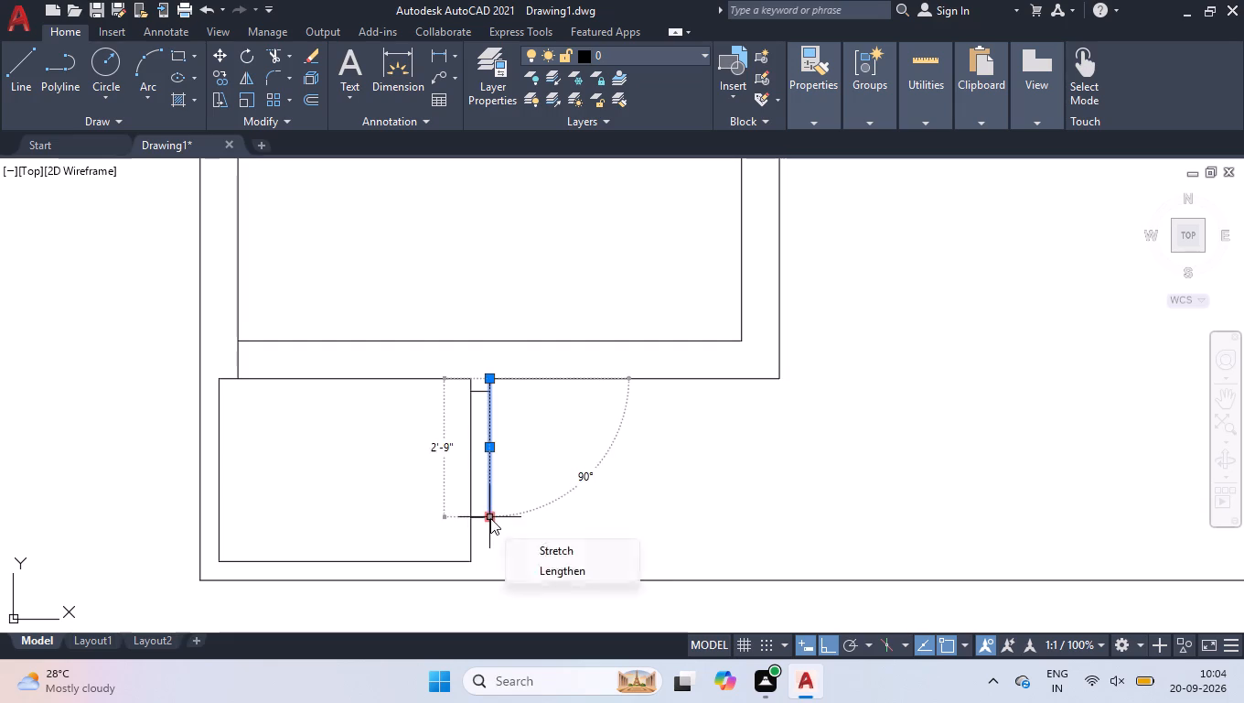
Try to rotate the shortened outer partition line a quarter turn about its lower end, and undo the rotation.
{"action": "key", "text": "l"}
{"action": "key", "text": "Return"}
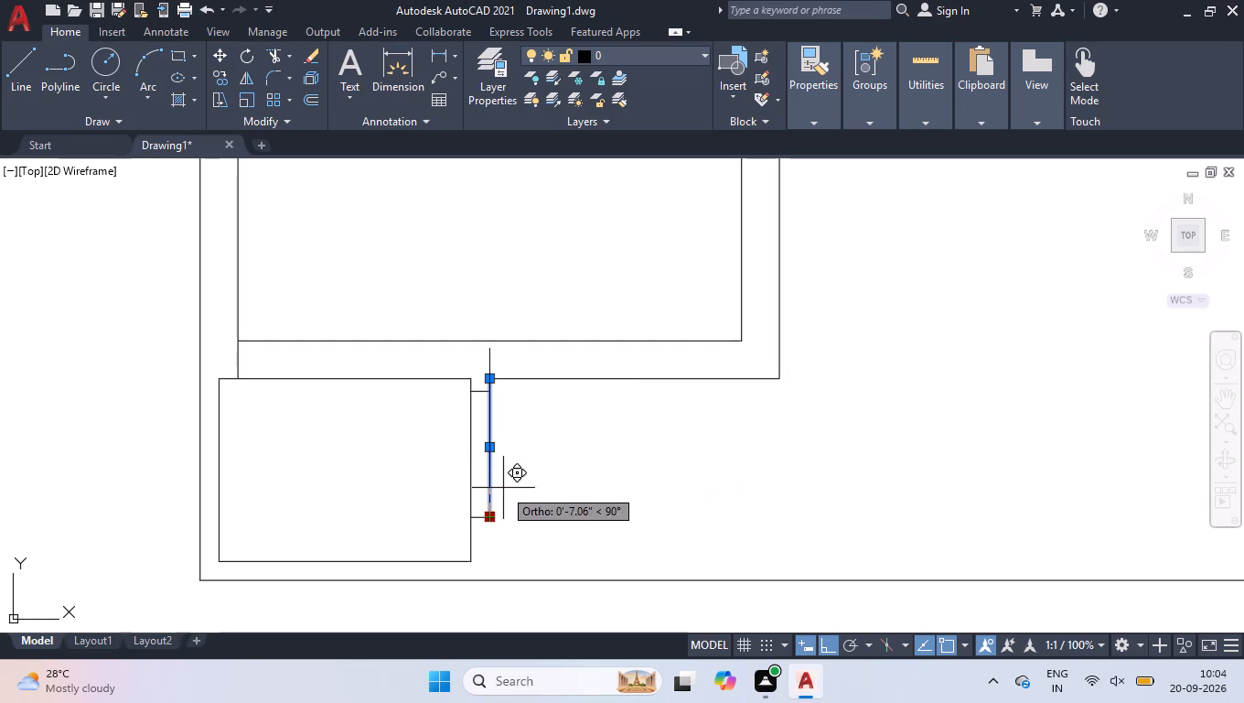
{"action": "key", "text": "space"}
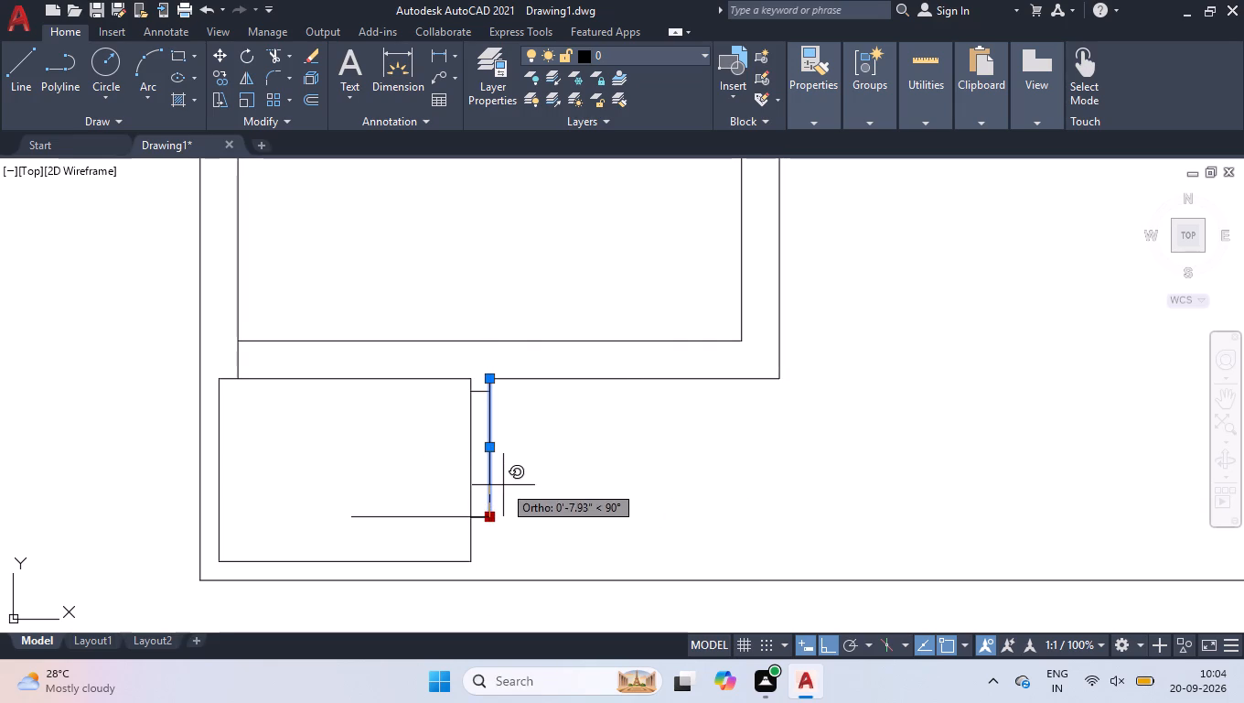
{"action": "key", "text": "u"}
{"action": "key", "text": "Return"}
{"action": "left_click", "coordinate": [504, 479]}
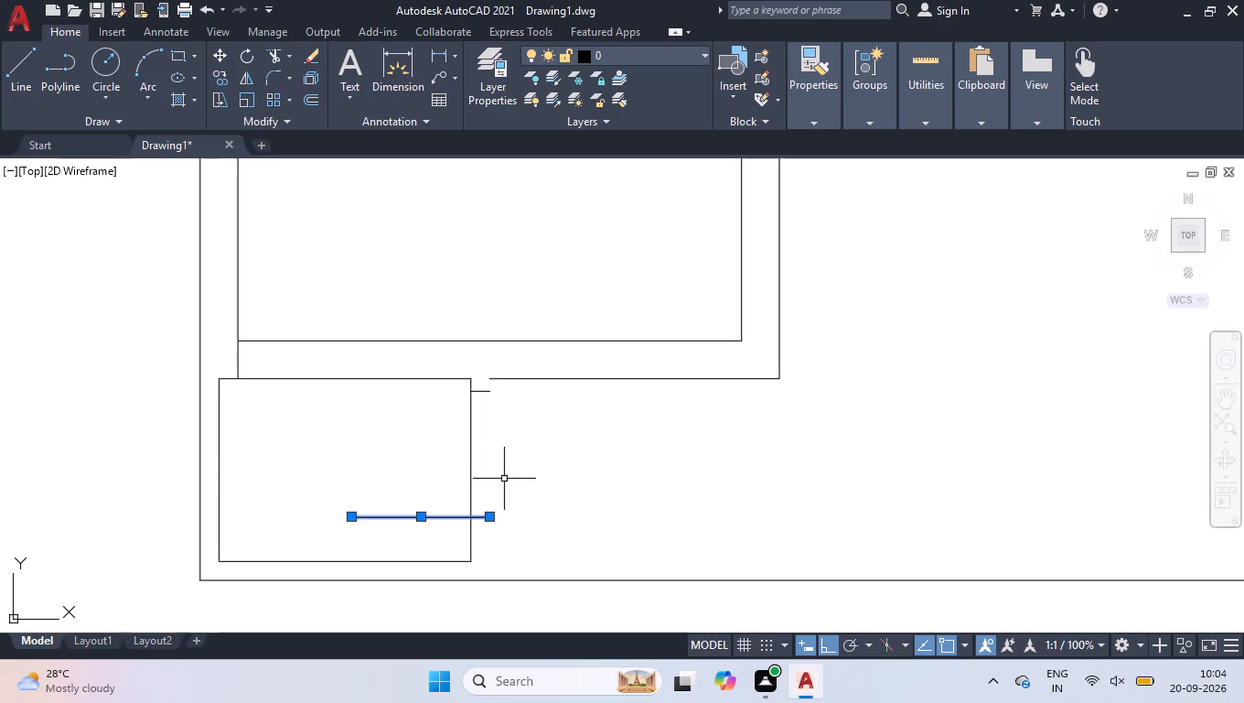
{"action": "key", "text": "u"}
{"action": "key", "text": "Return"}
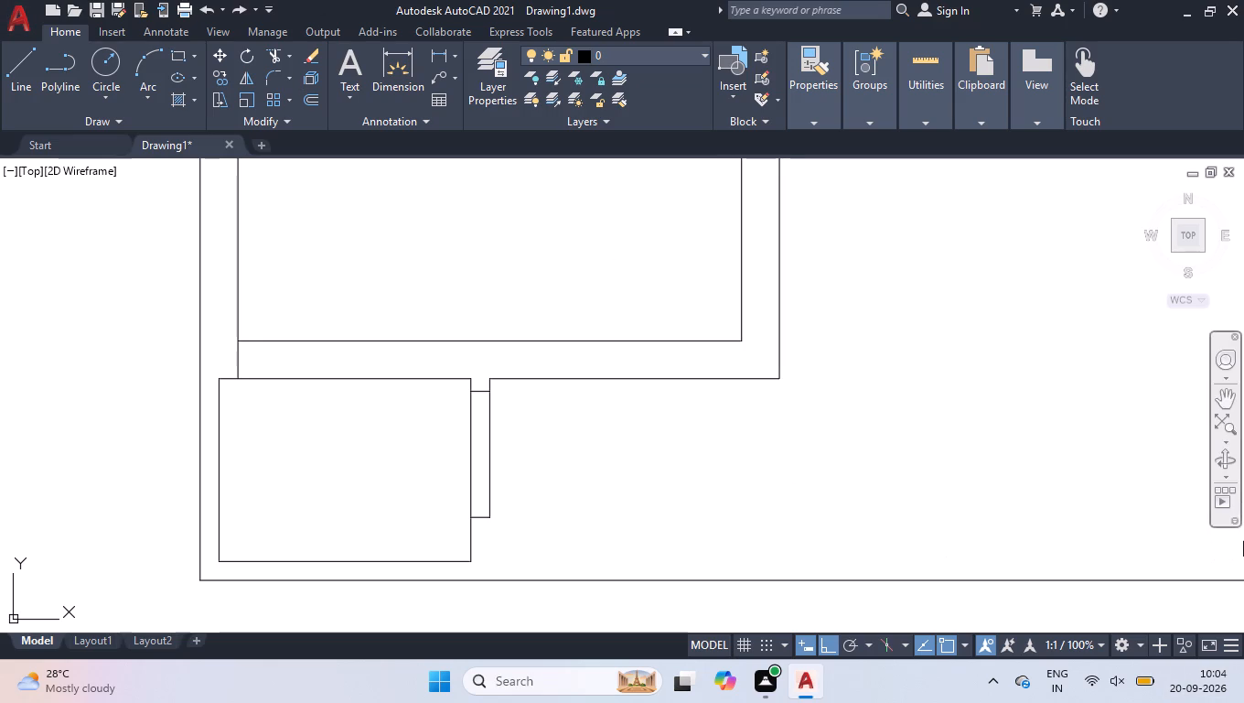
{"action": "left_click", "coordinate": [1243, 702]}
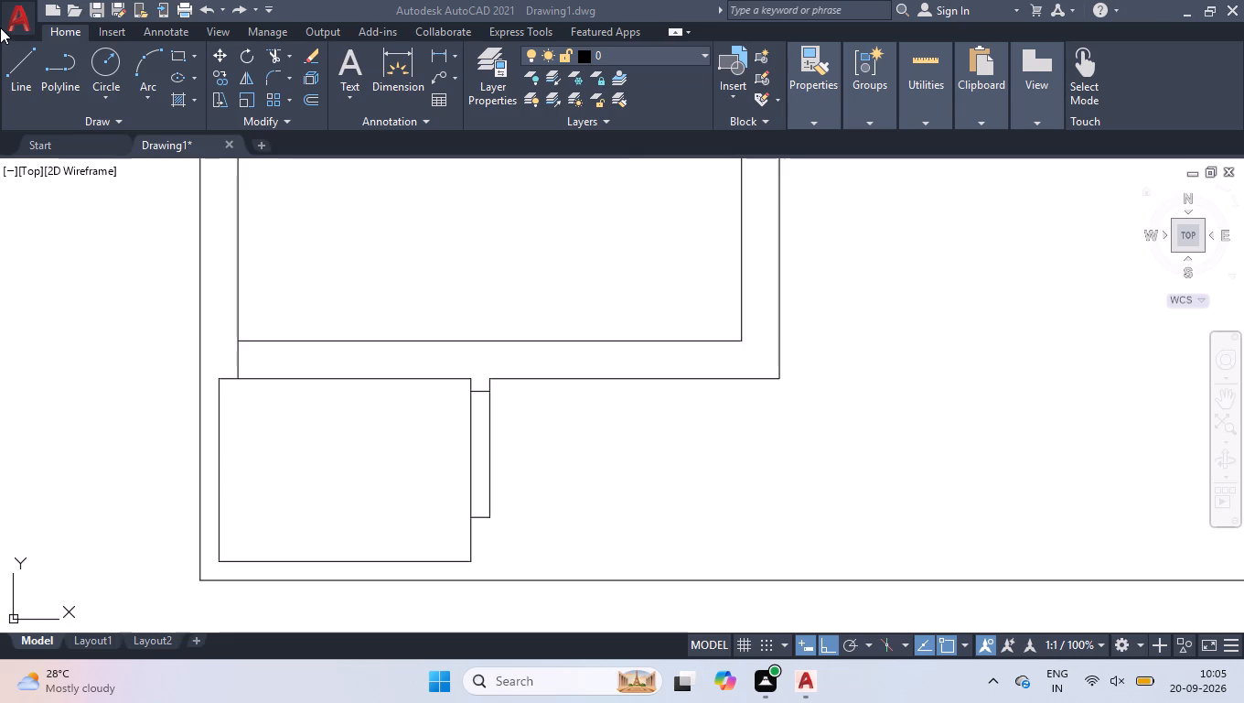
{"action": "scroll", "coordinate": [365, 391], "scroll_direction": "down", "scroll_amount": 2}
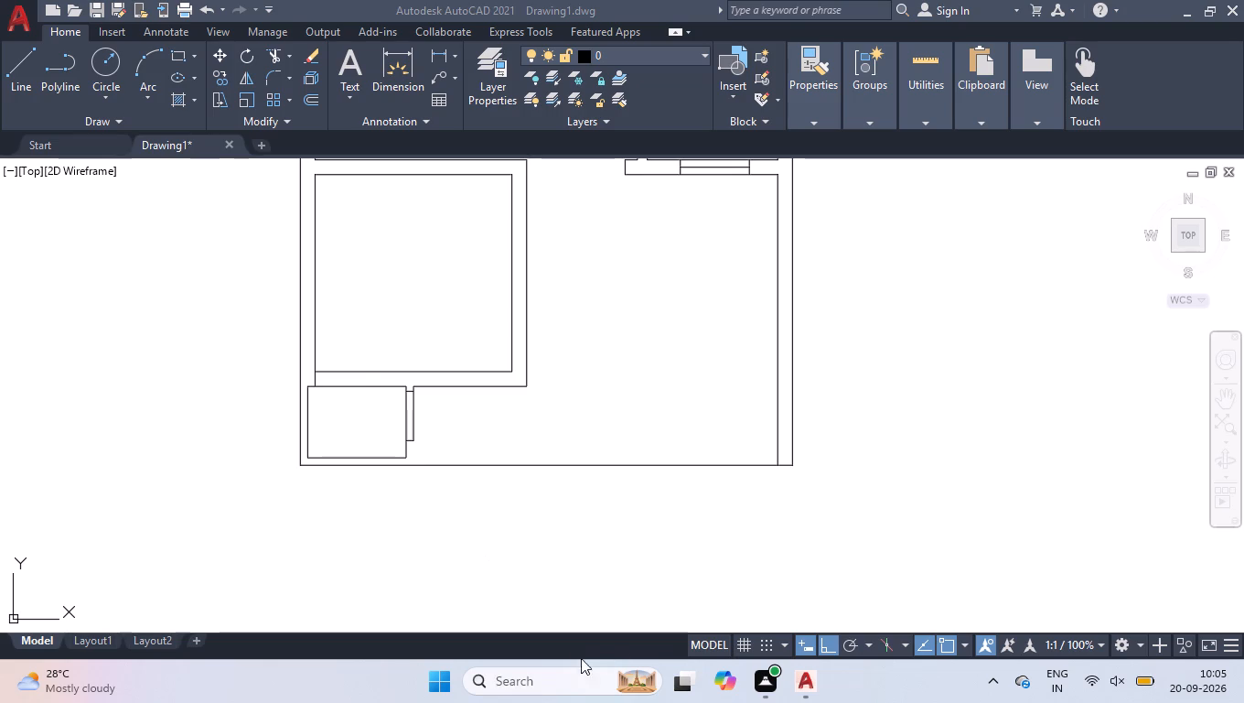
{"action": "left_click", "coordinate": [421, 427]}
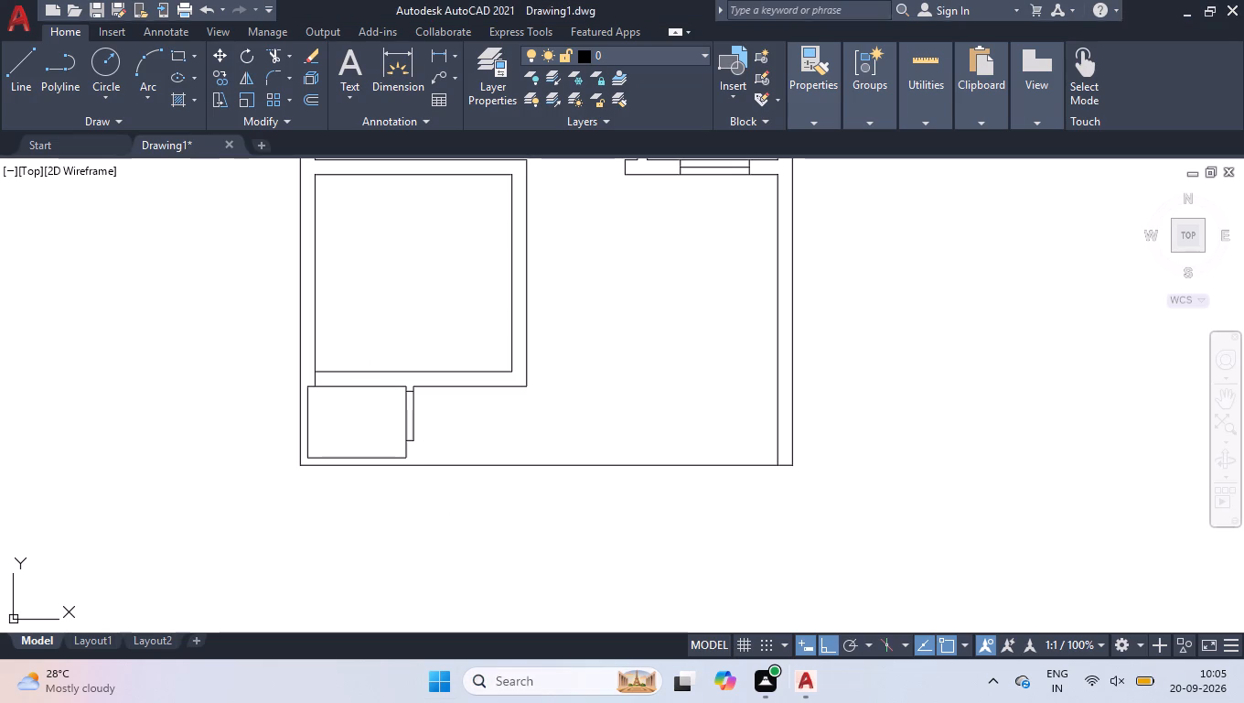
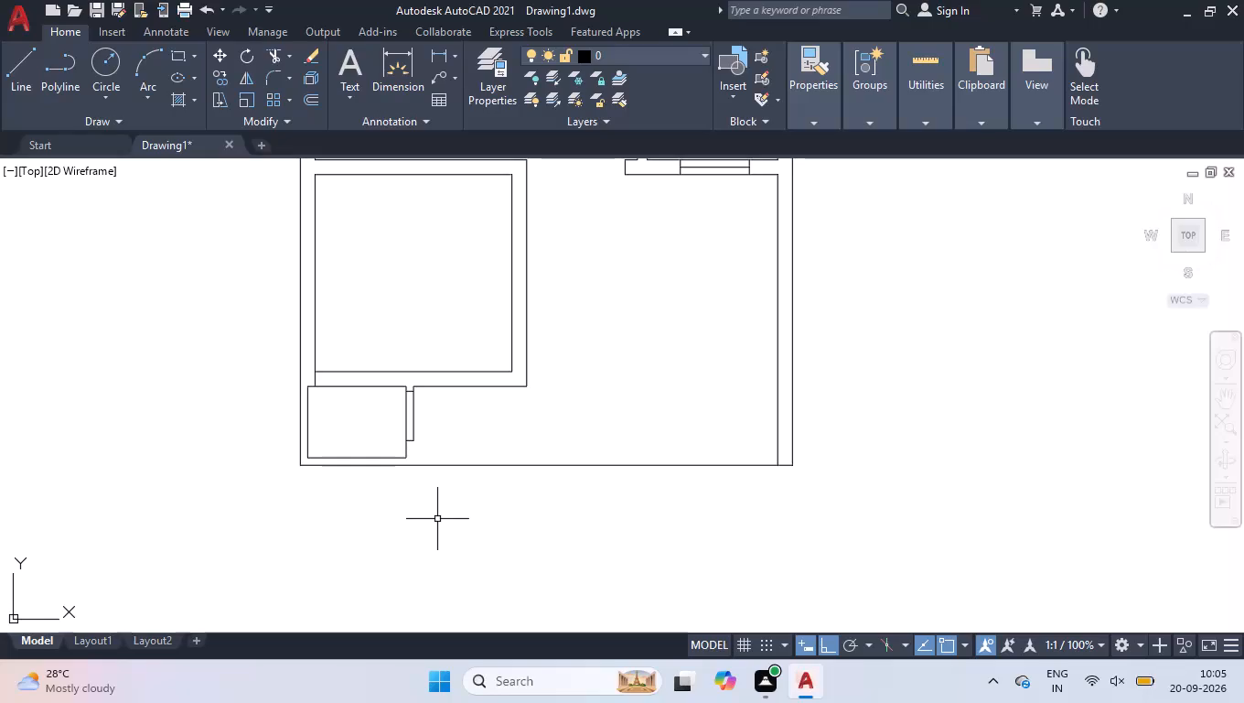
Draw a horizontal line from the small bottom-left compartment's outer partition line across to the right wall's inner face.
{"action": "key", "text": "l"}
{"action": "key", "text": "Return"}
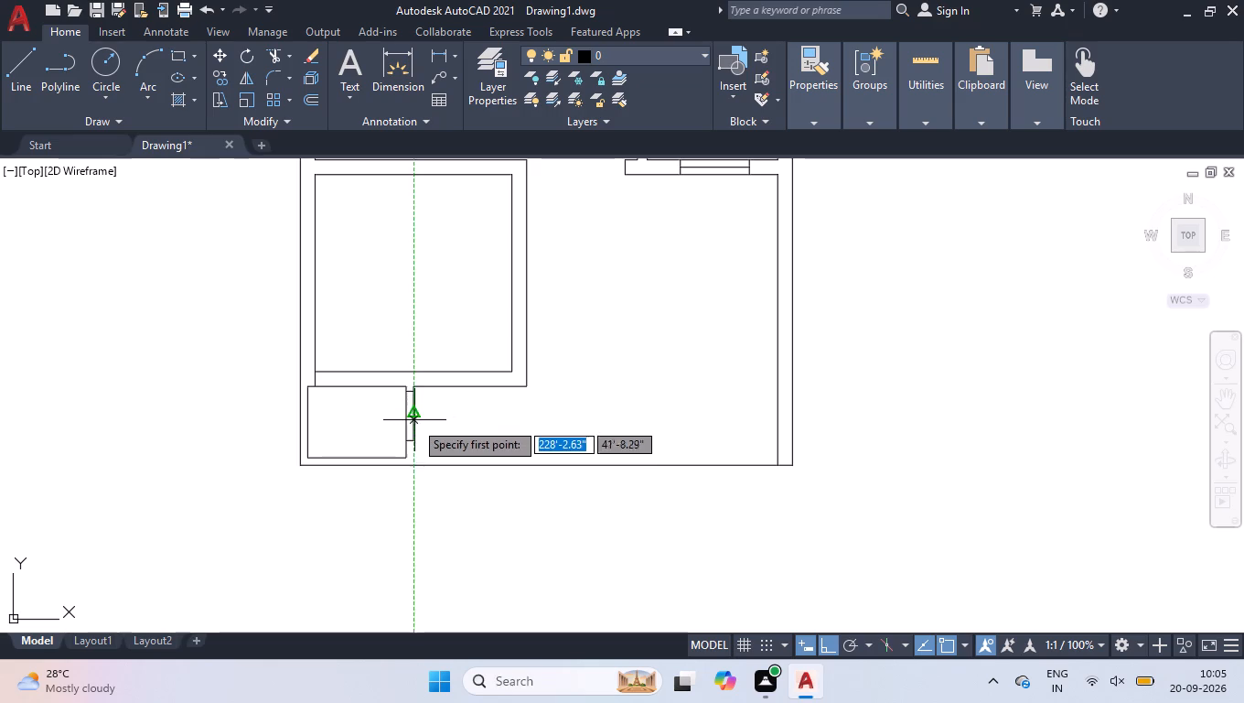
{"action": "scroll", "coordinate": [418, 430], "scroll_direction": "up", "scroll_amount": 2}
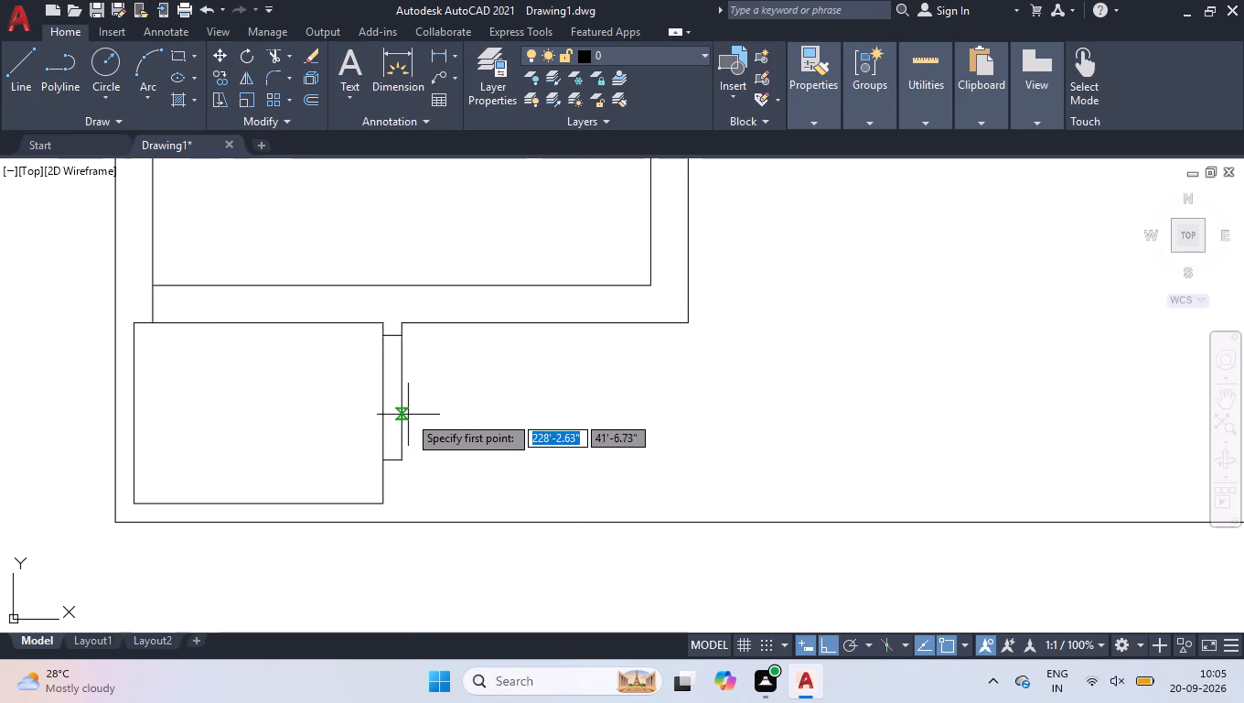
{"action": "left_click", "coordinate": [407, 414]}
{"action": "scroll", "coordinate": [763, 431], "scroll_direction": "down", "scroll_amount": 1}
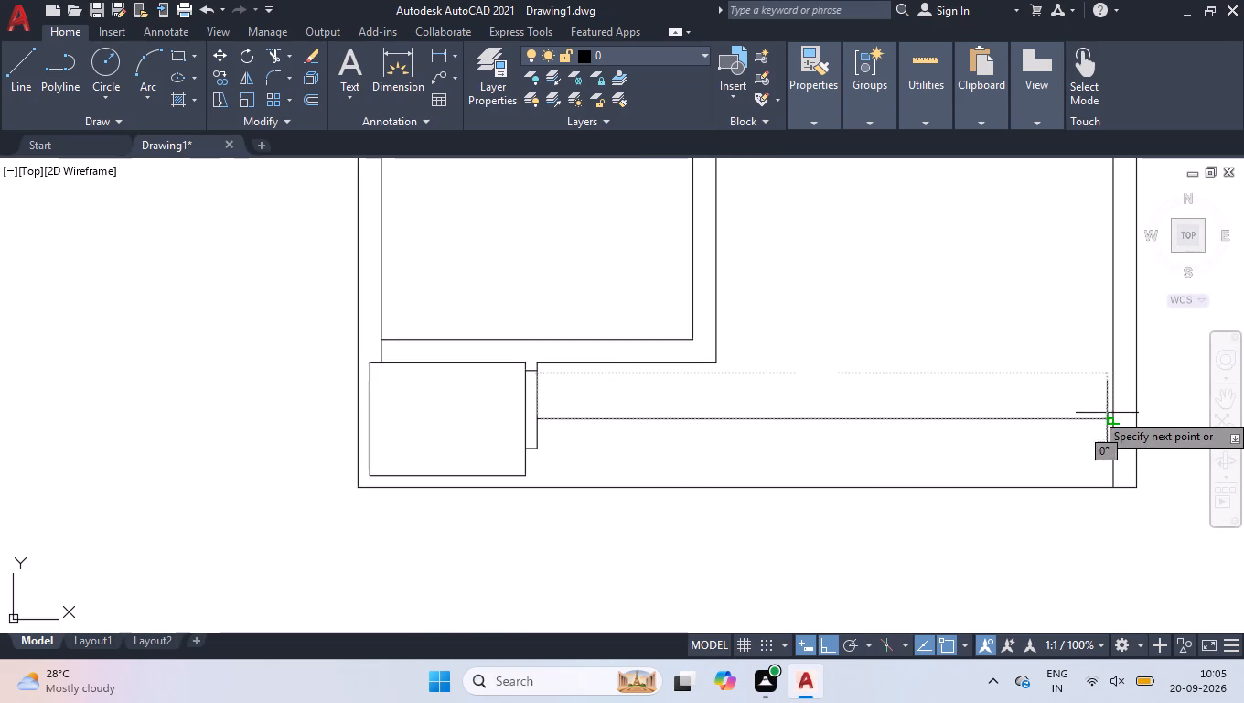
{"action": "left_click", "coordinate": [1111, 421]}
{"action": "key", "text": "space"}
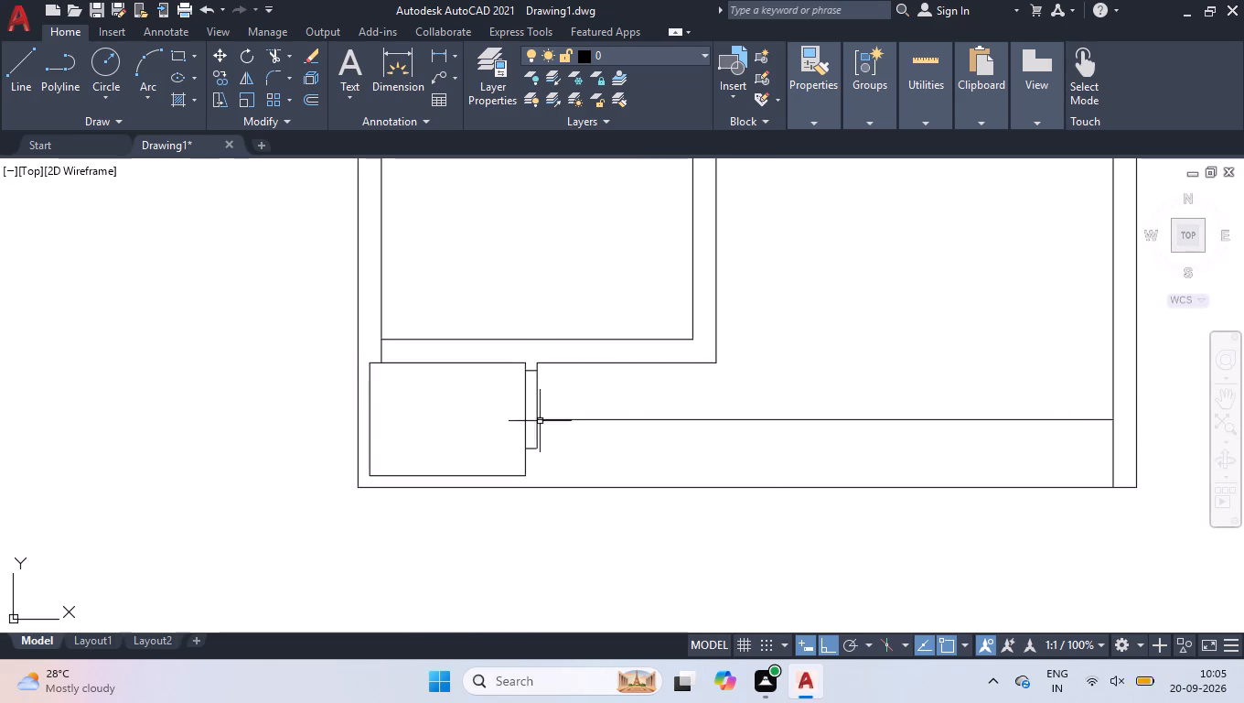
Stretch the outer partition line's lower end 1'-3" down to the plan's bottom wall line.
{"action": "left_click", "coordinate": [538, 406]}
{"action": "scroll", "coordinate": [531, 503], "scroll_direction": "up", "scroll_amount": 1}
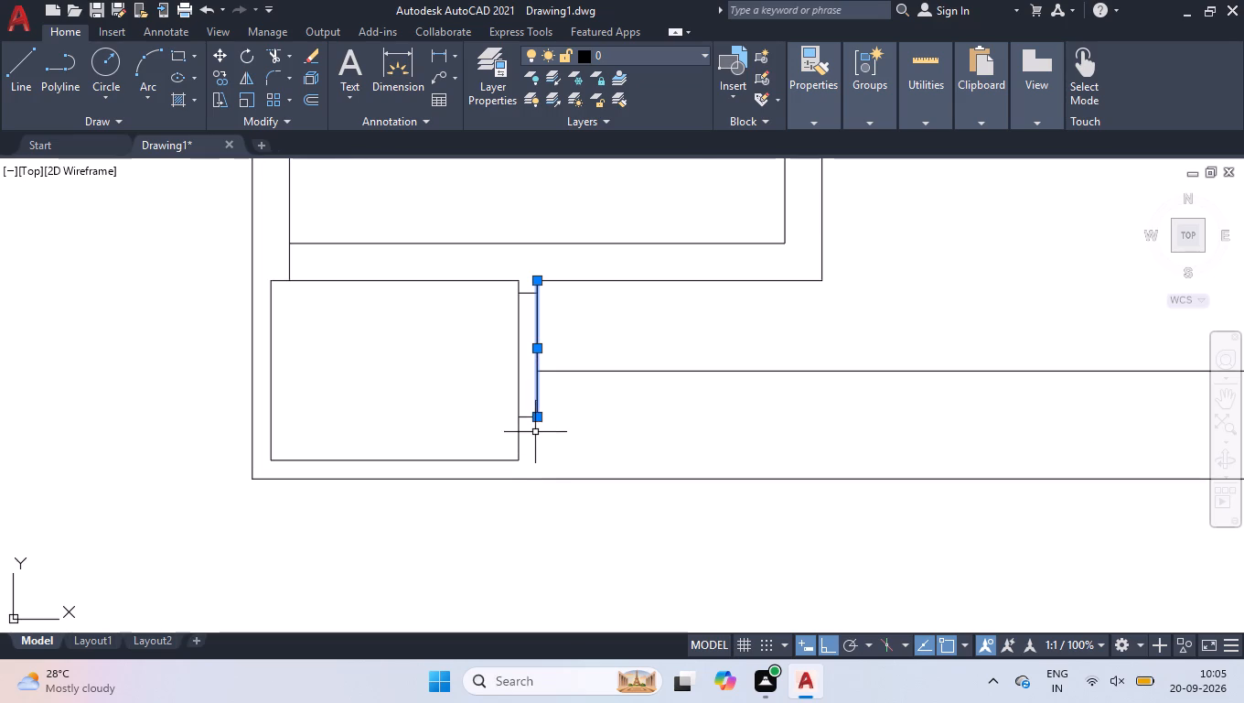
{"action": "left_click", "coordinate": [535, 417]}
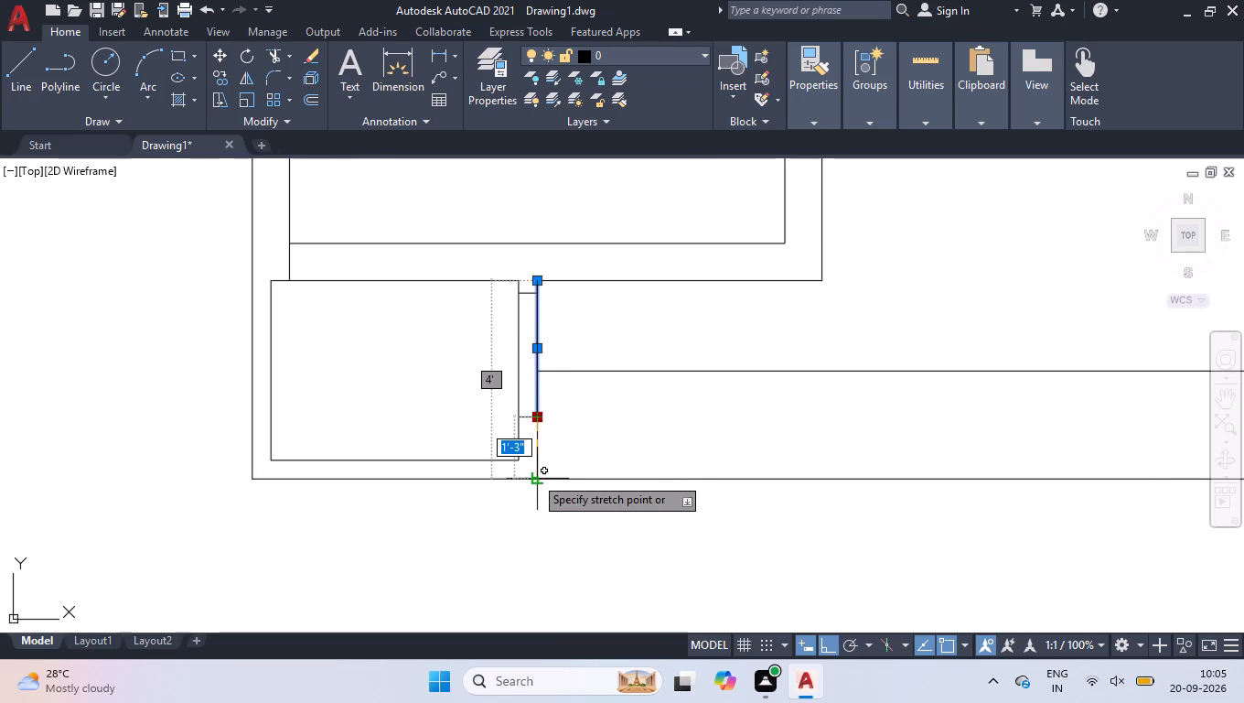
{"action": "left_click", "coordinate": [534, 476]}
{"action": "right_click", "coordinate": [569, 453]}
{"action": "left_click", "coordinate": [614, 518]}
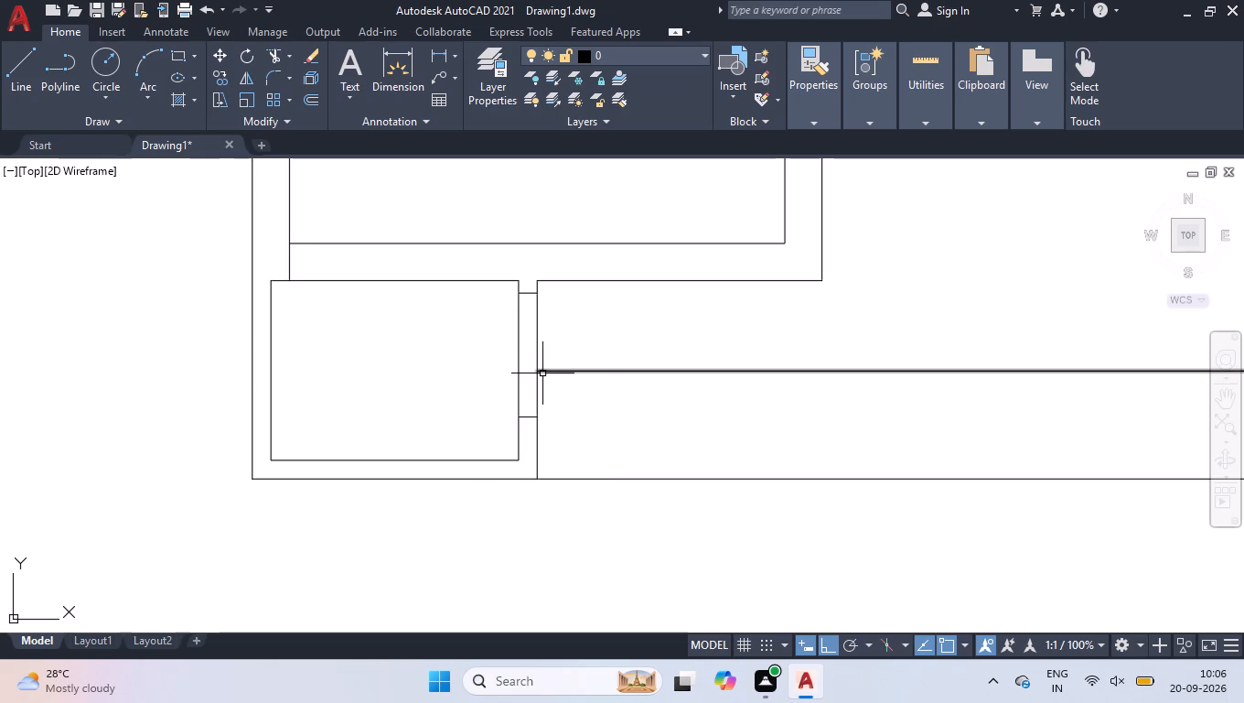
Trim the small compartment's inner right line between the two short cross lines to clear the door opening.
{"action": "type", "text": "tr"}
{"action": "key", "text": "space"}
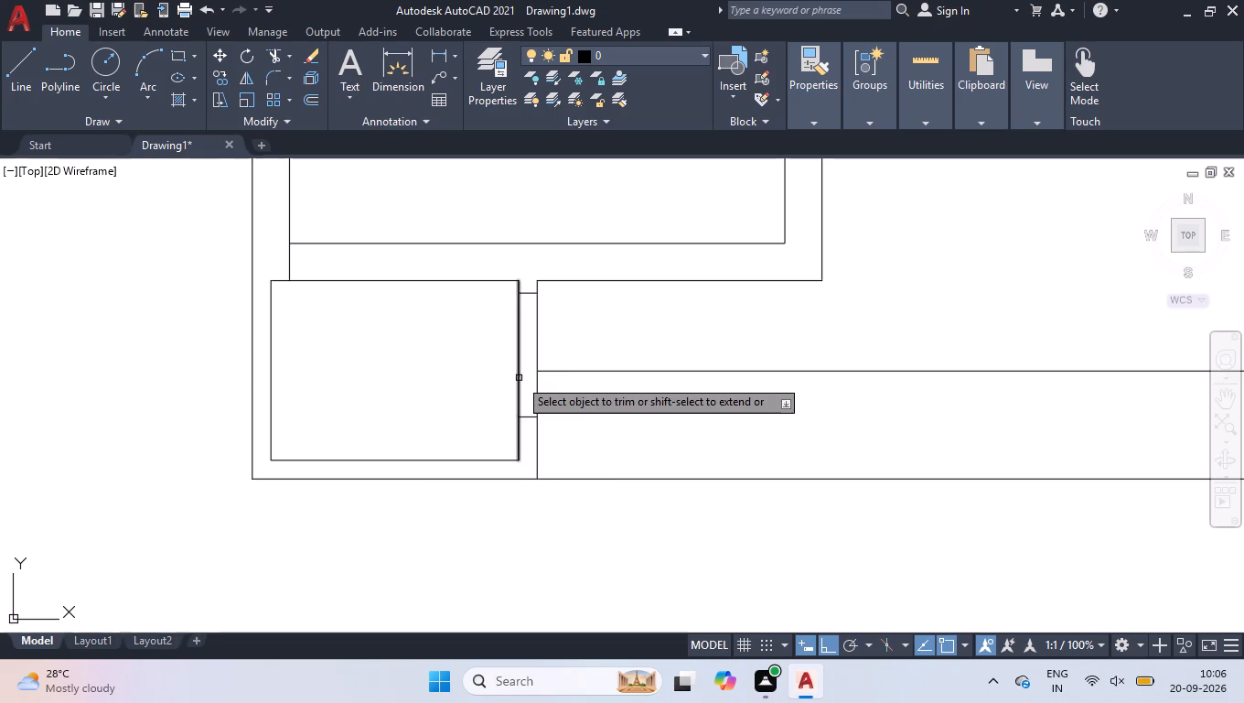
{"action": "left_click", "coordinate": [518, 378]}
{"action": "key", "text": "space"}
Load the ISO dash linetype ACAD_ISO02W100 into the drawing.
{"action": "scroll", "coordinate": [489, 389], "scroll_direction": "down", "scroll_amount": 2}
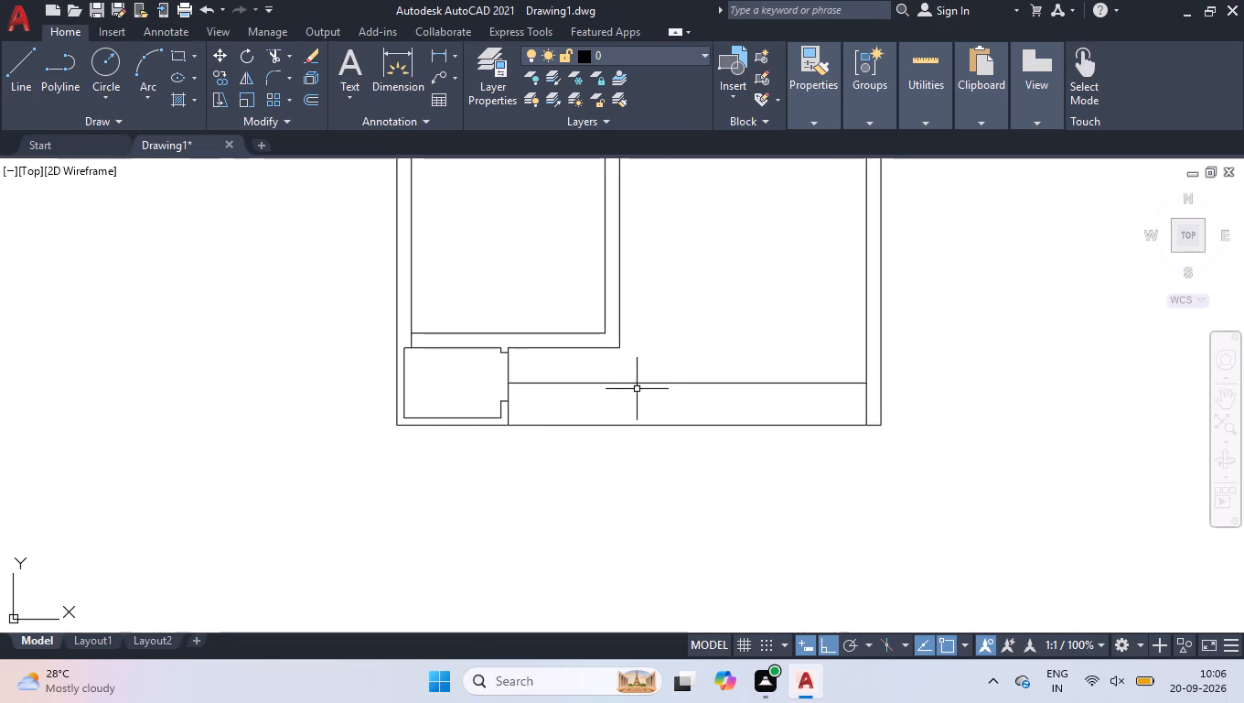
{"action": "key", "text": "l"}
{"action": "key", "text": "y"}
{"action": "key", "text": "BackSpace"}
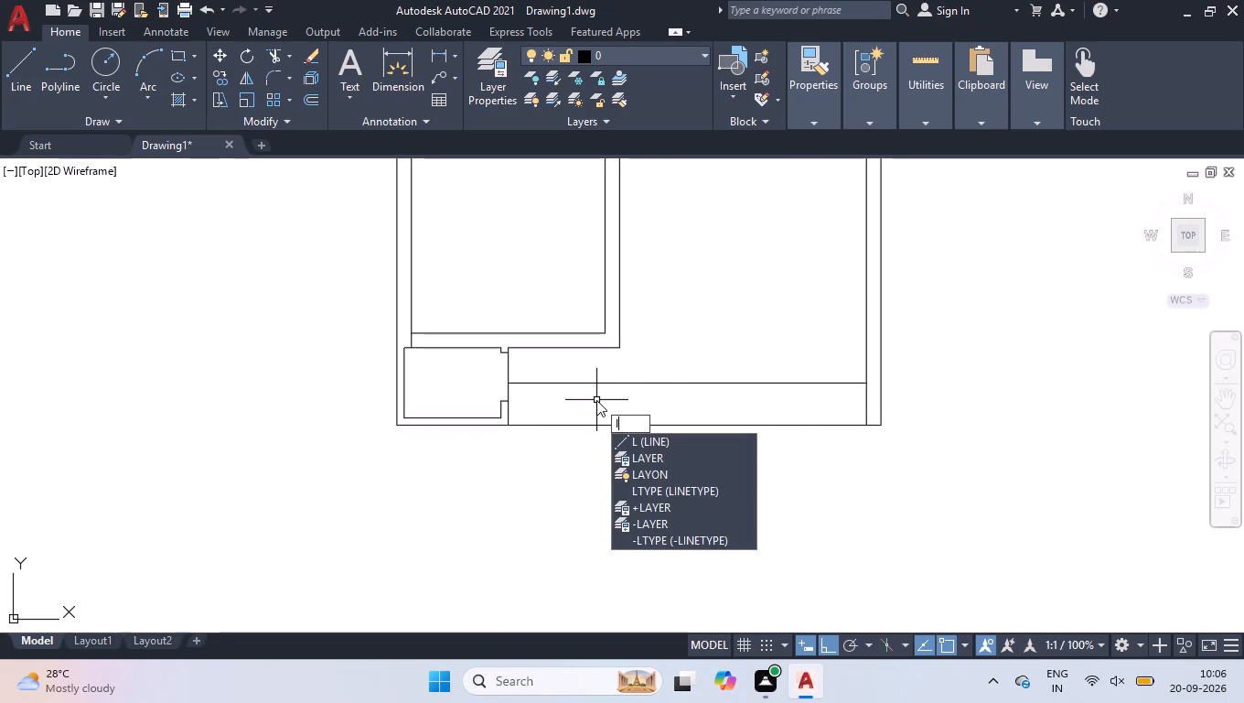
{"action": "key", "text": "t"}
{"action": "key", "text": "Return"}
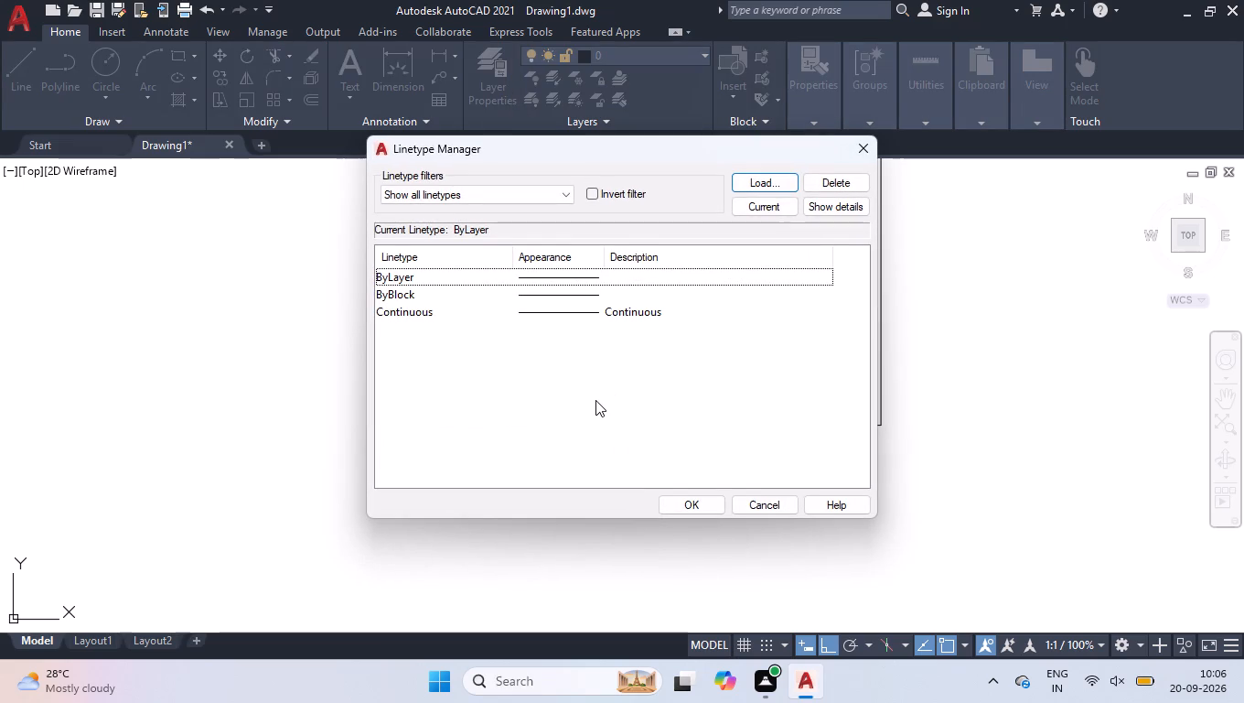
{"action": "left_click", "coordinate": [745, 177]}
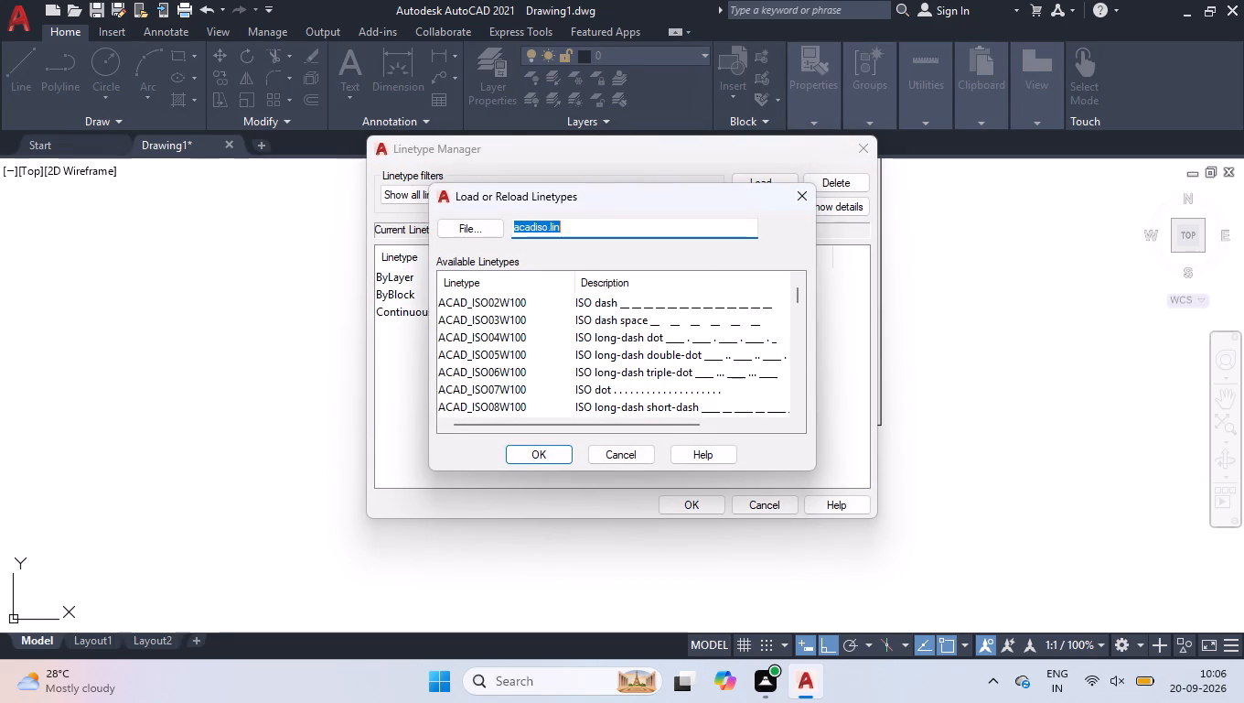
{"action": "left_click", "coordinate": [599, 313]}
{"action": "left_click", "coordinate": [601, 303]}
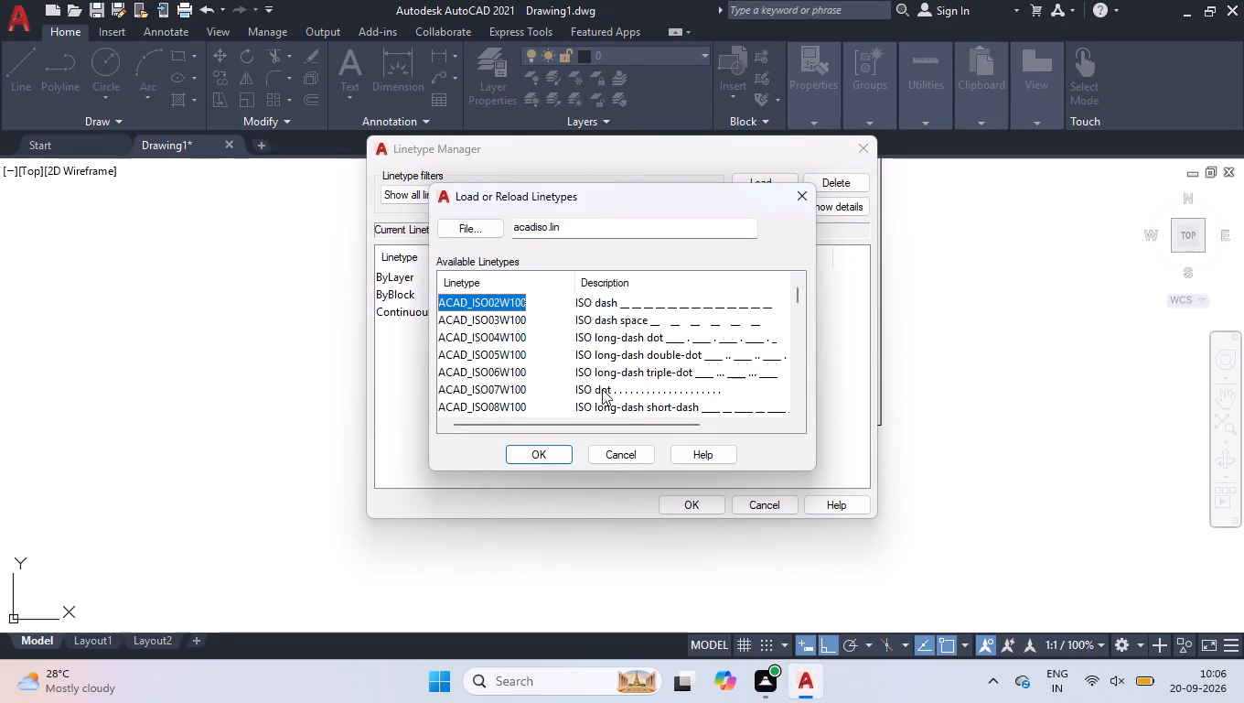
{"action": "left_click", "coordinate": [561, 455]}
{"action": "left_click", "coordinate": [702, 508]}
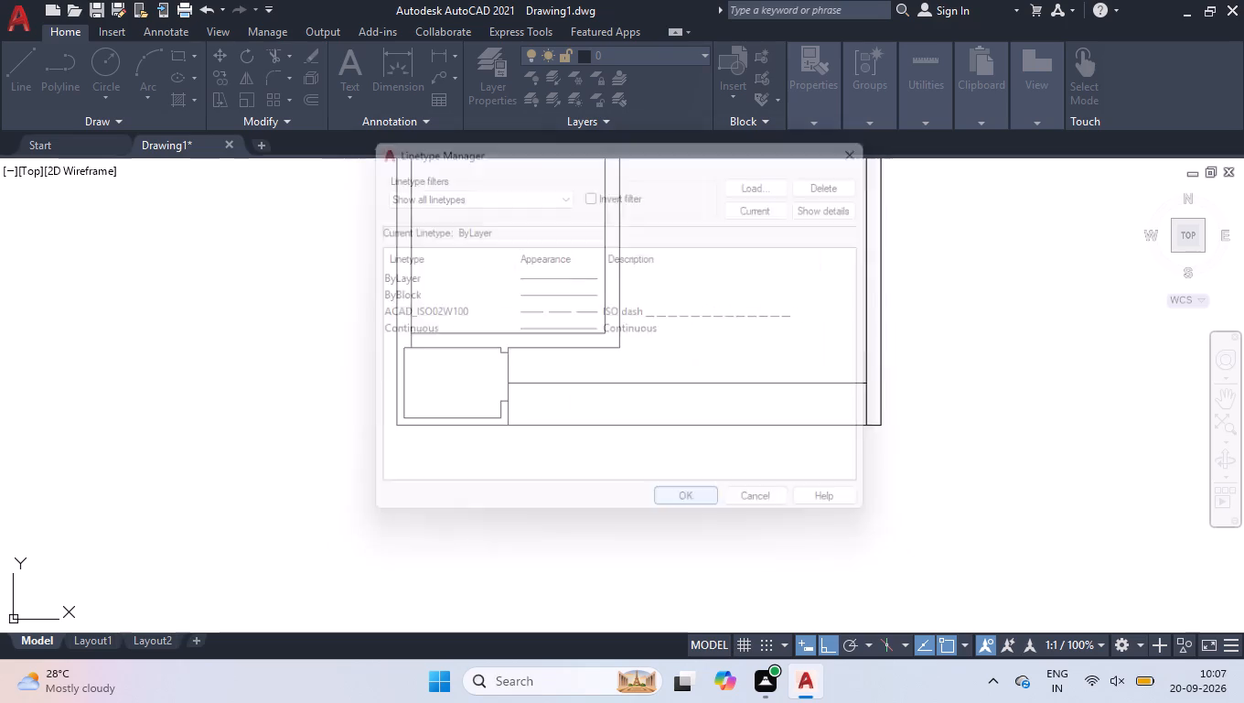
Draw two short 9" vertical lines across the wall above the lower-left room, one near each end.
{"action": "scroll", "coordinate": [511, 365], "scroll_direction": "down", "scroll_amount": 2}
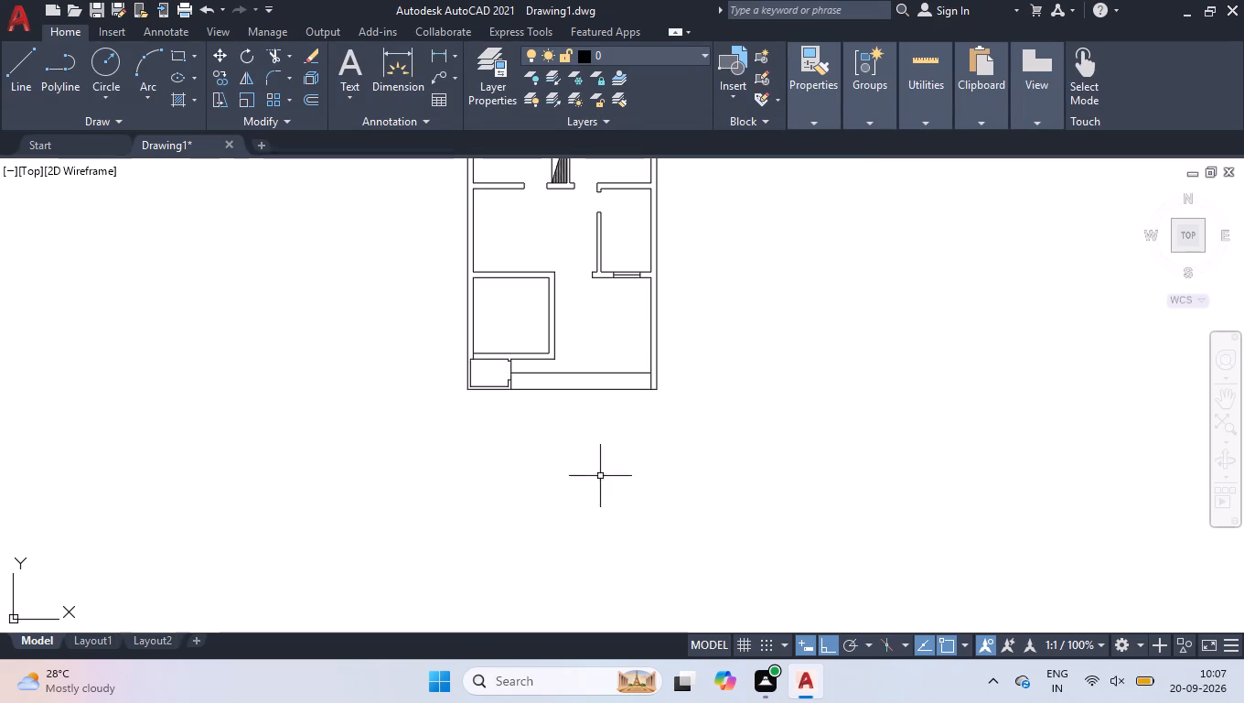
{"action": "left_click", "coordinate": [1181, 235]}
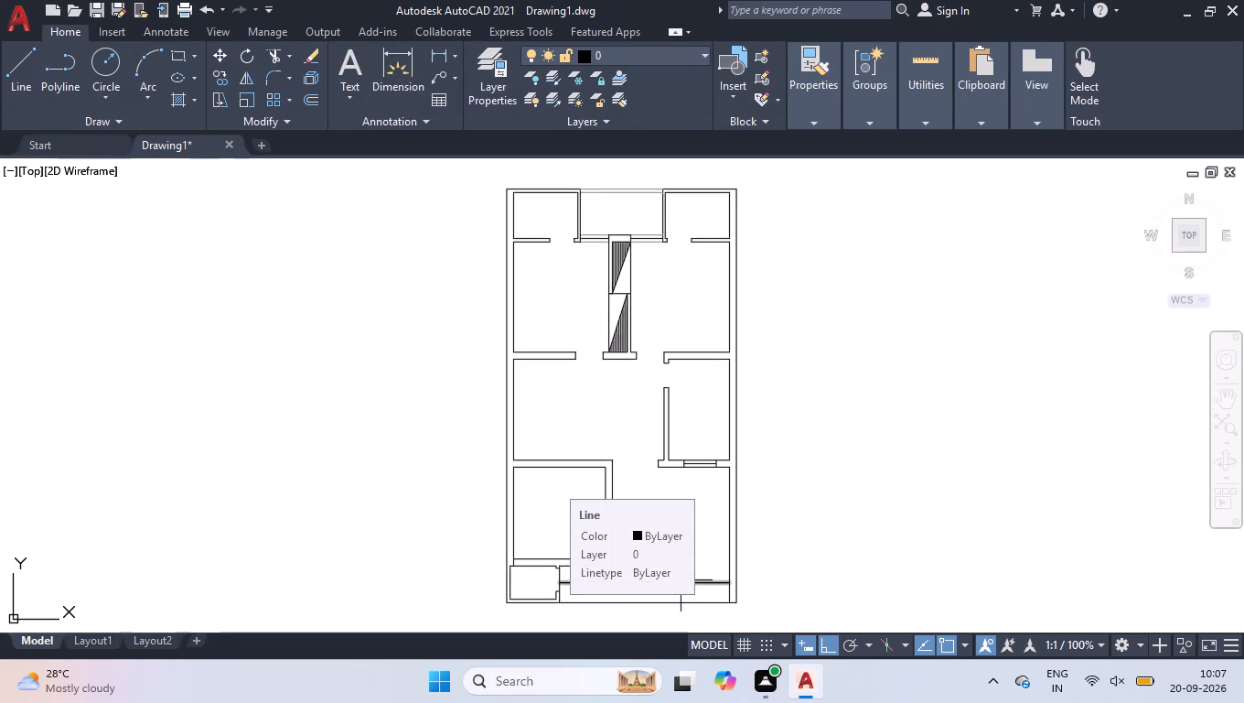
{"action": "scroll", "coordinate": [534, 471], "scroll_direction": "up", "scroll_amount": 1}
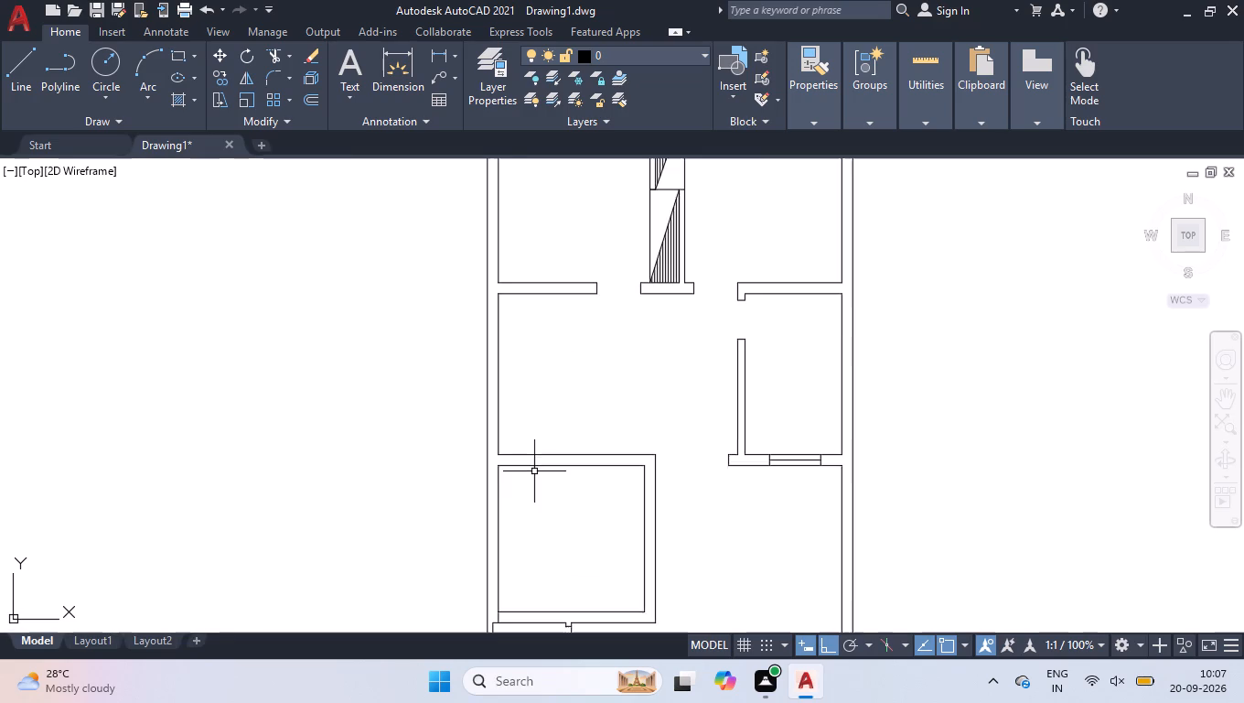
{"action": "scroll", "coordinate": [578, 476], "scroll_direction": "up", "scroll_amount": 2}
{"action": "key", "text": "l"}
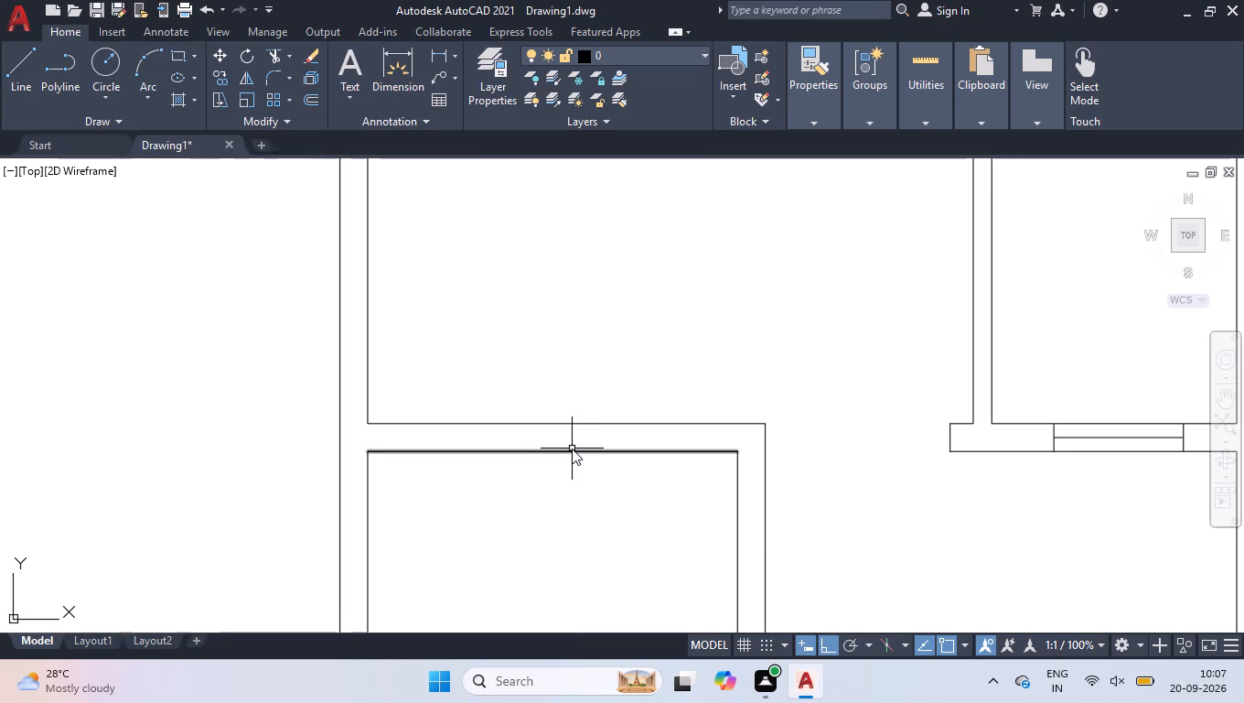
{"action": "key", "text": "Return"}
{"action": "scroll", "coordinate": [587, 463], "scroll_direction": "up", "scroll_amount": 1}
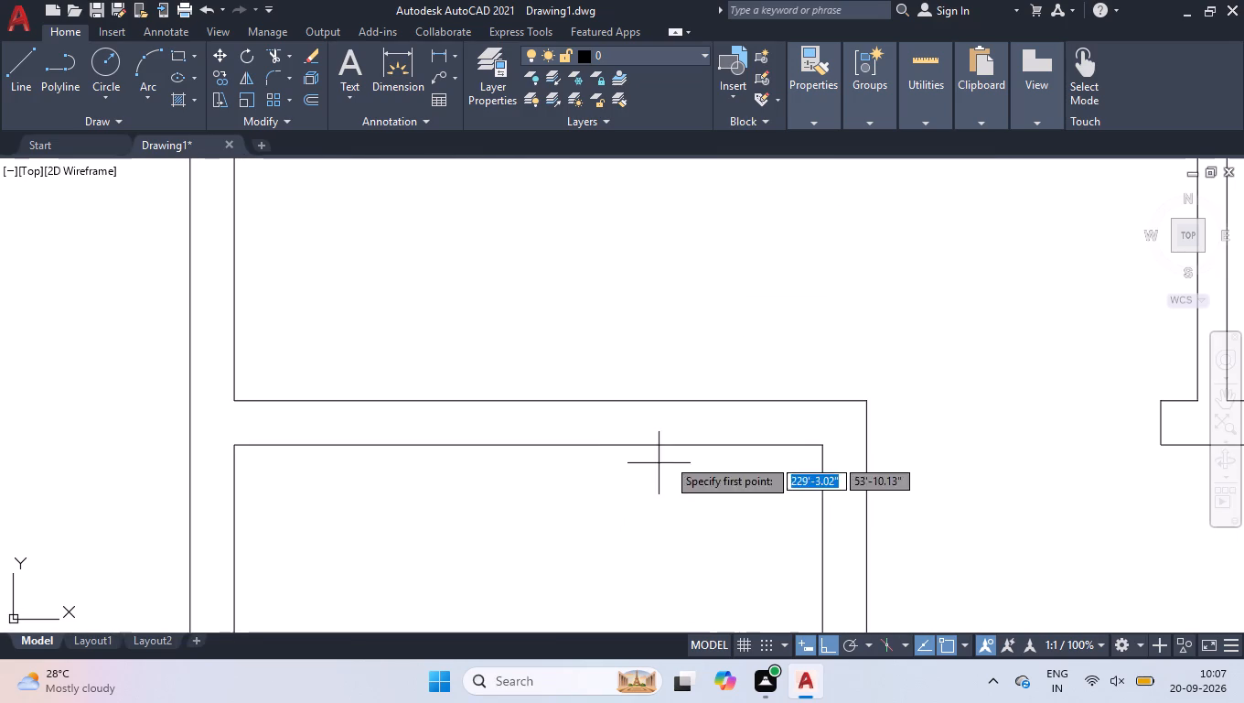
{"action": "left_click", "coordinate": [745, 444]}
{"action": "left_click", "coordinate": [742, 395]}
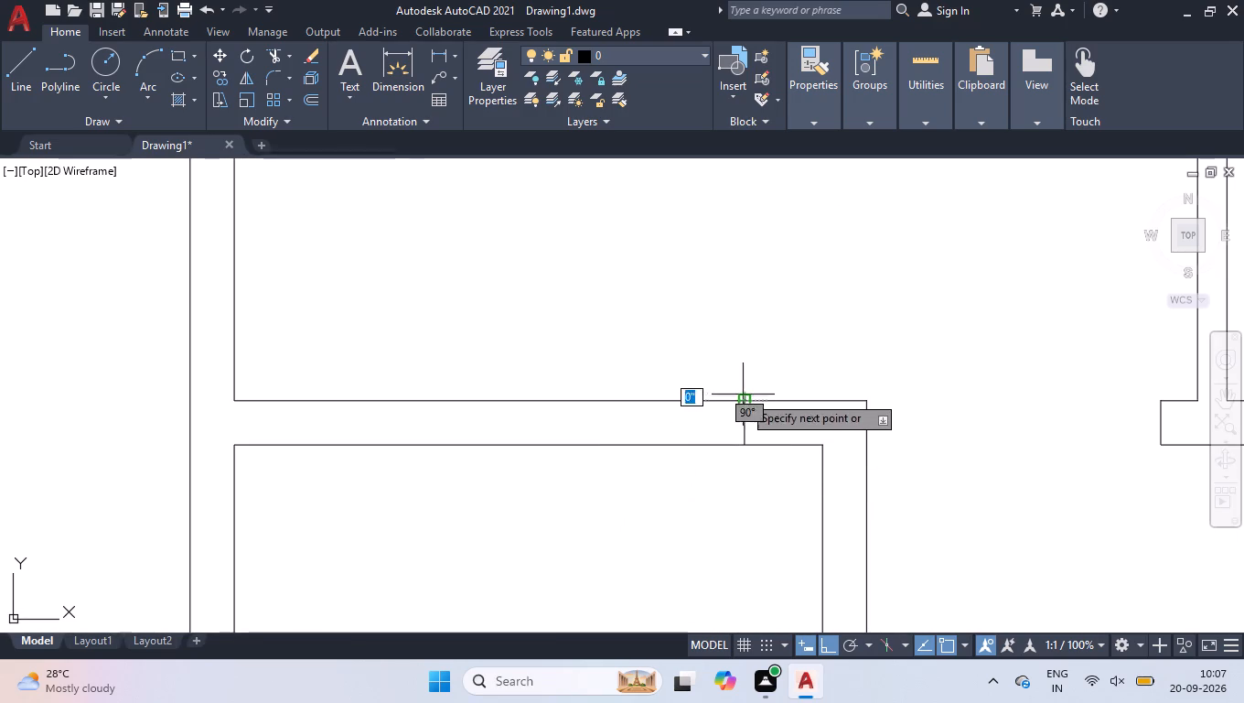
{"action": "key", "text": "space"}
{"action": "key", "text": "space"}
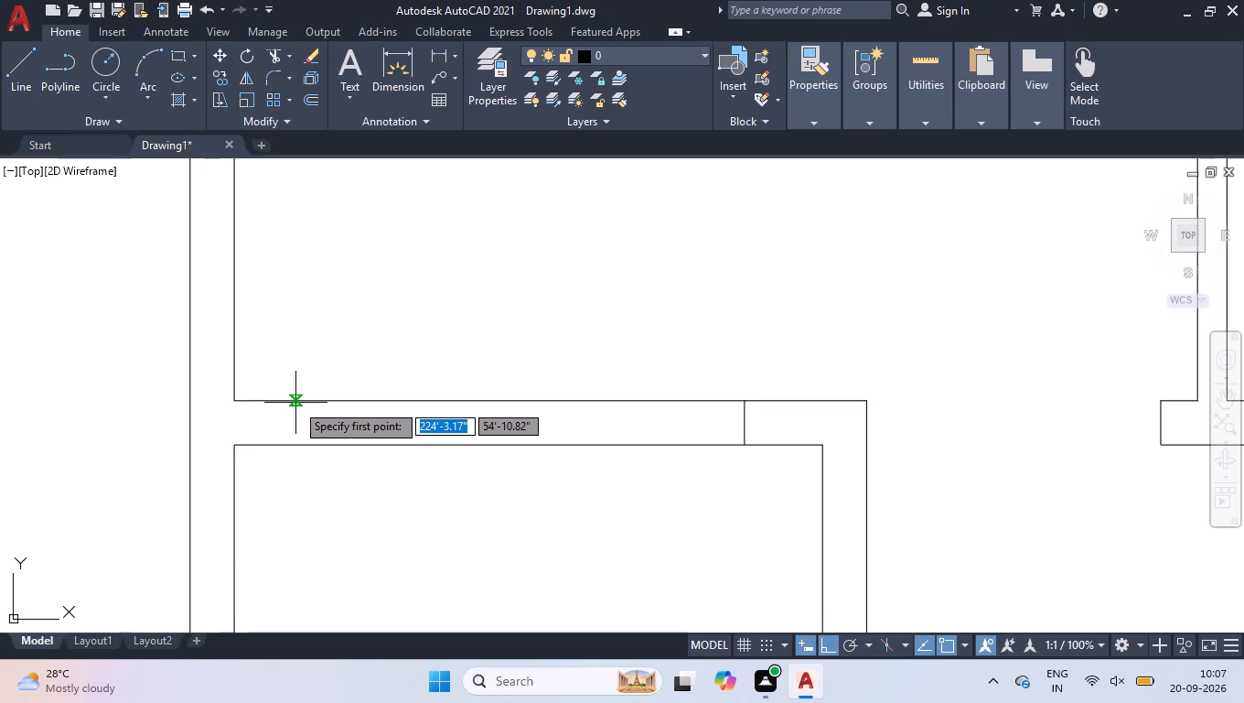
{"action": "left_click", "coordinate": [295, 403]}
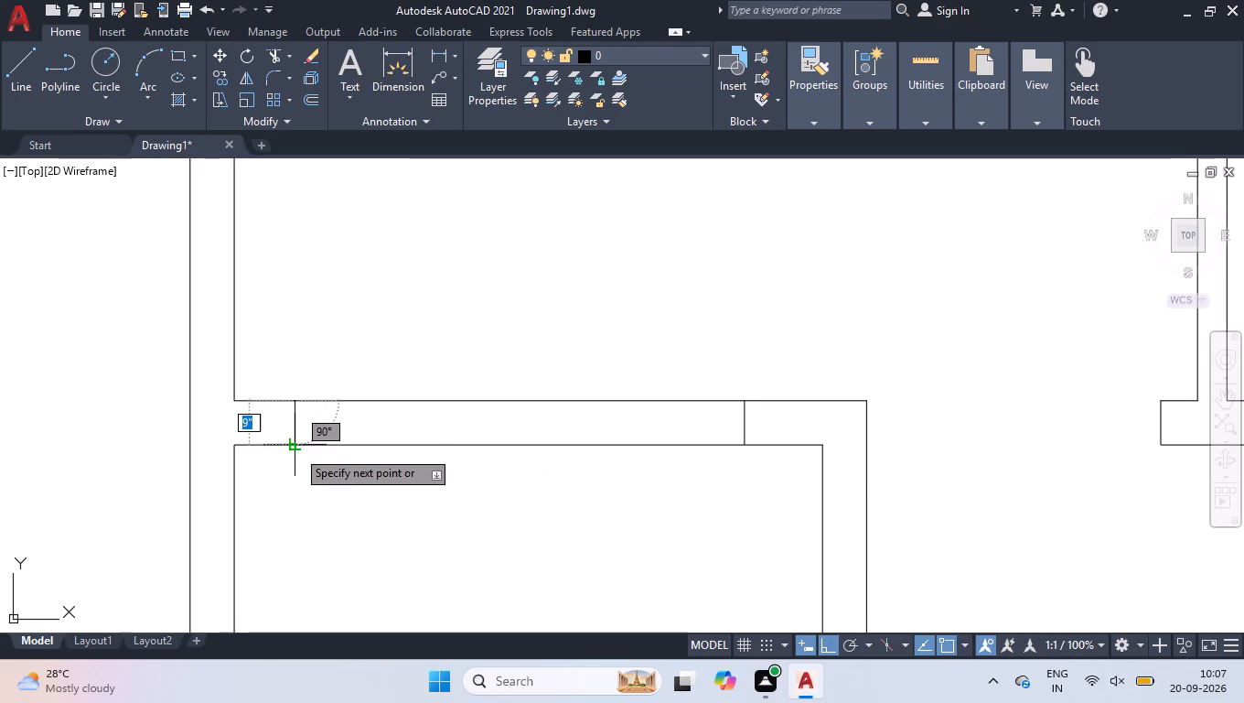
{"action": "left_click", "coordinate": [294, 449]}
{"action": "key", "text": "space"}
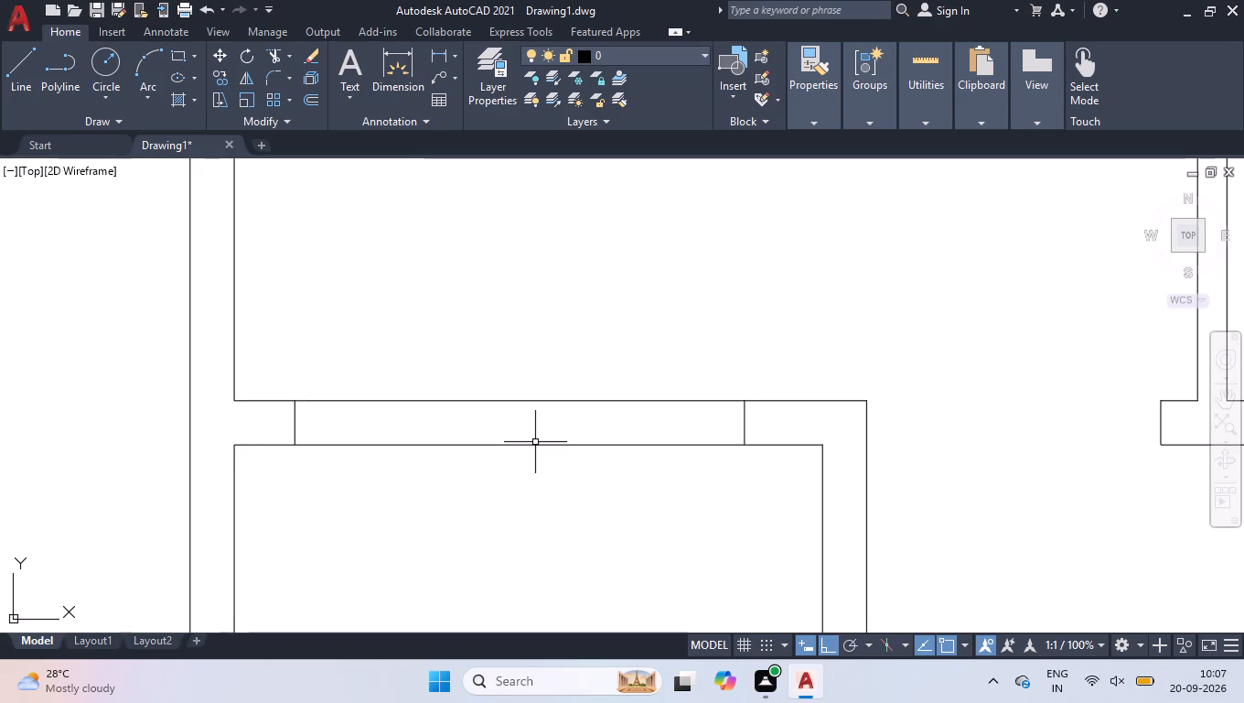
Break both lines of the wall above the lower-left room at points where the two short cross lines meet them.
{"action": "type", "text": "br"}
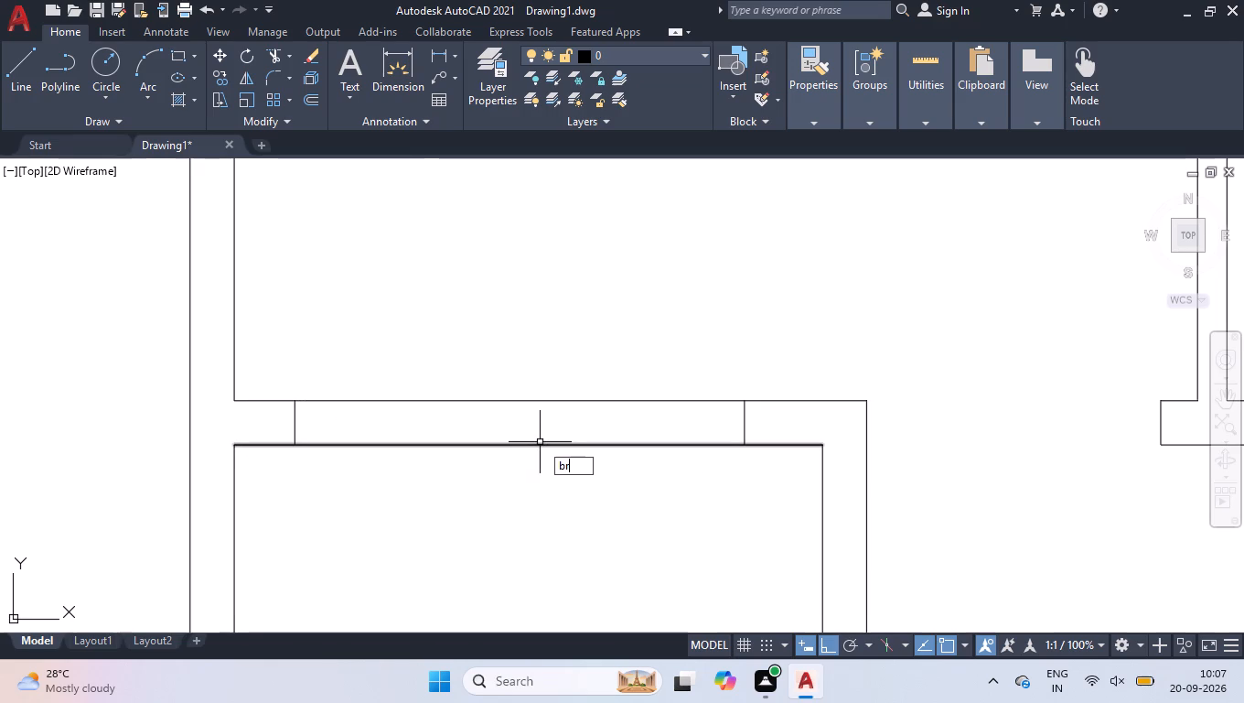
{"action": "key", "text": "Down"}
{"action": "key", "text": "Return"}
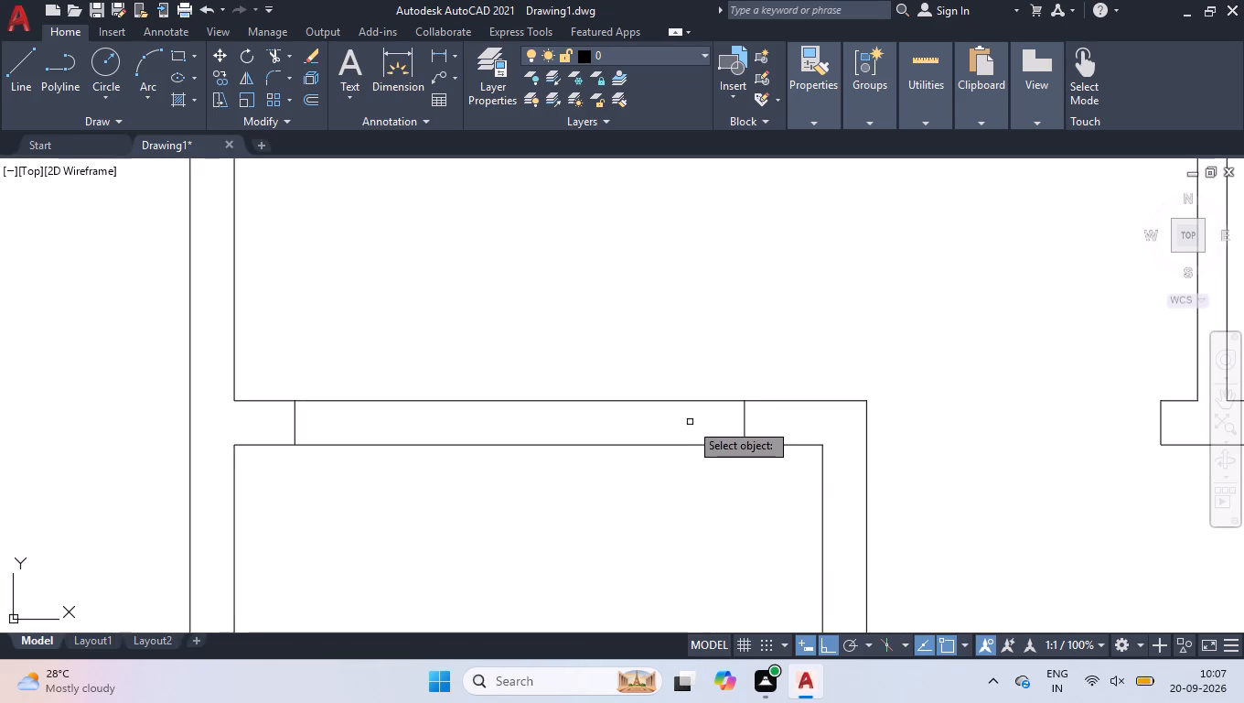
{"action": "left_click", "coordinate": [687, 447]}
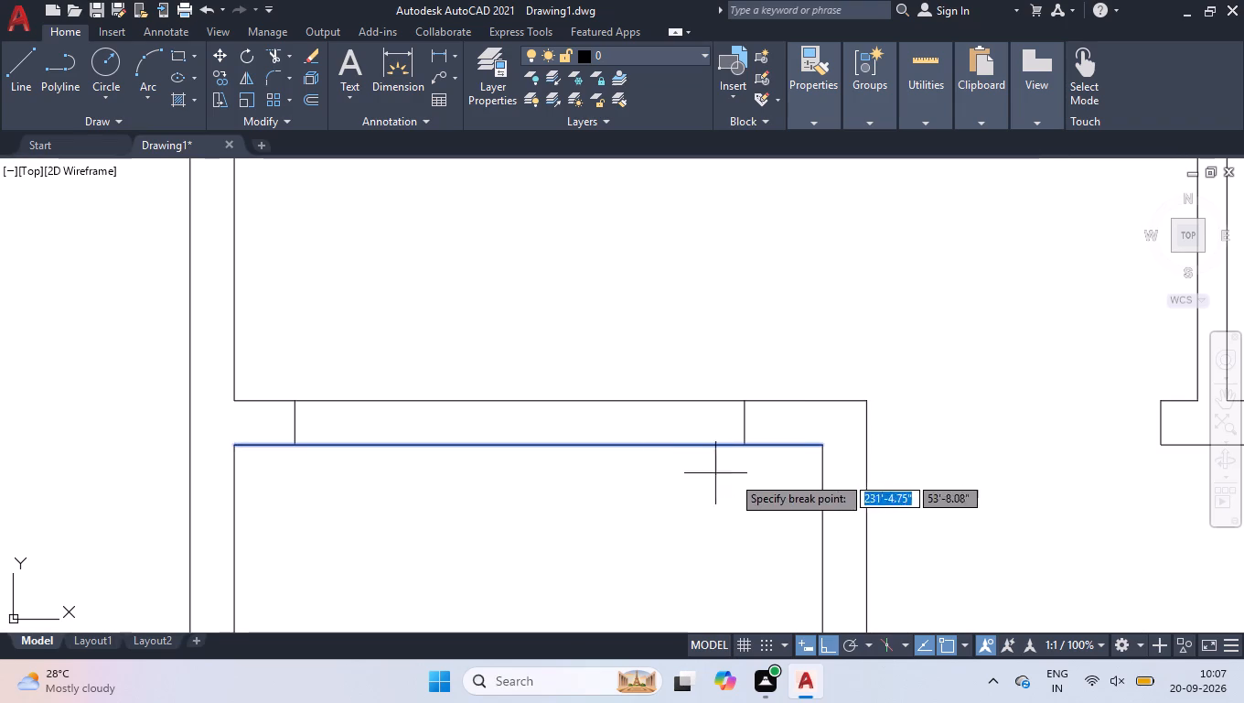
{"action": "left_click", "coordinate": [742, 444]}
{"action": "key", "text": "space"}
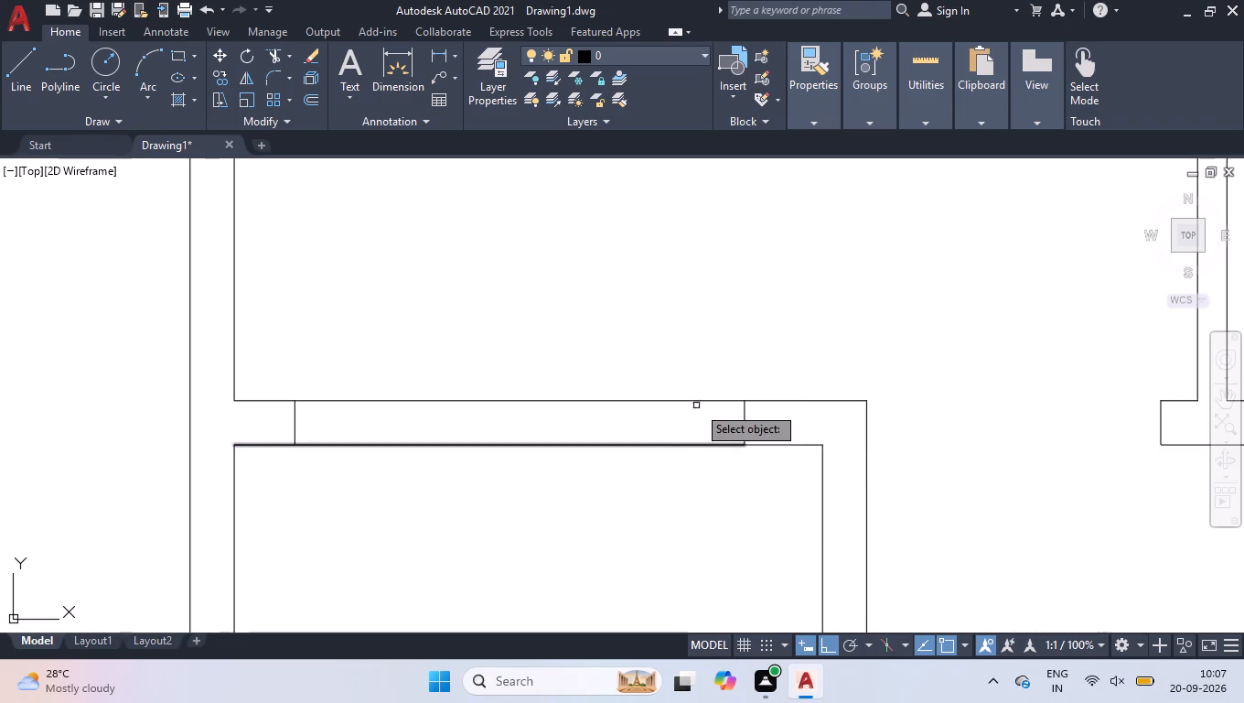
{"action": "left_click", "coordinate": [702, 398]}
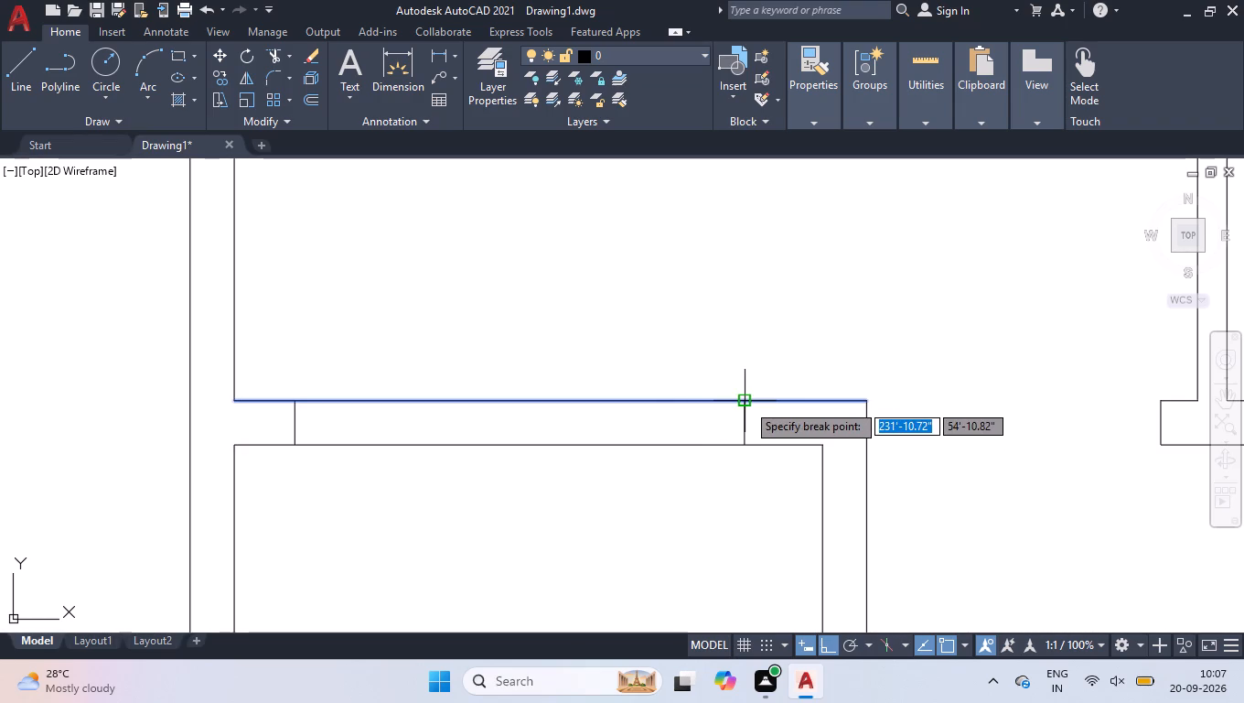
{"action": "left_click", "coordinate": [745, 399]}
{"action": "key", "text": "space"}
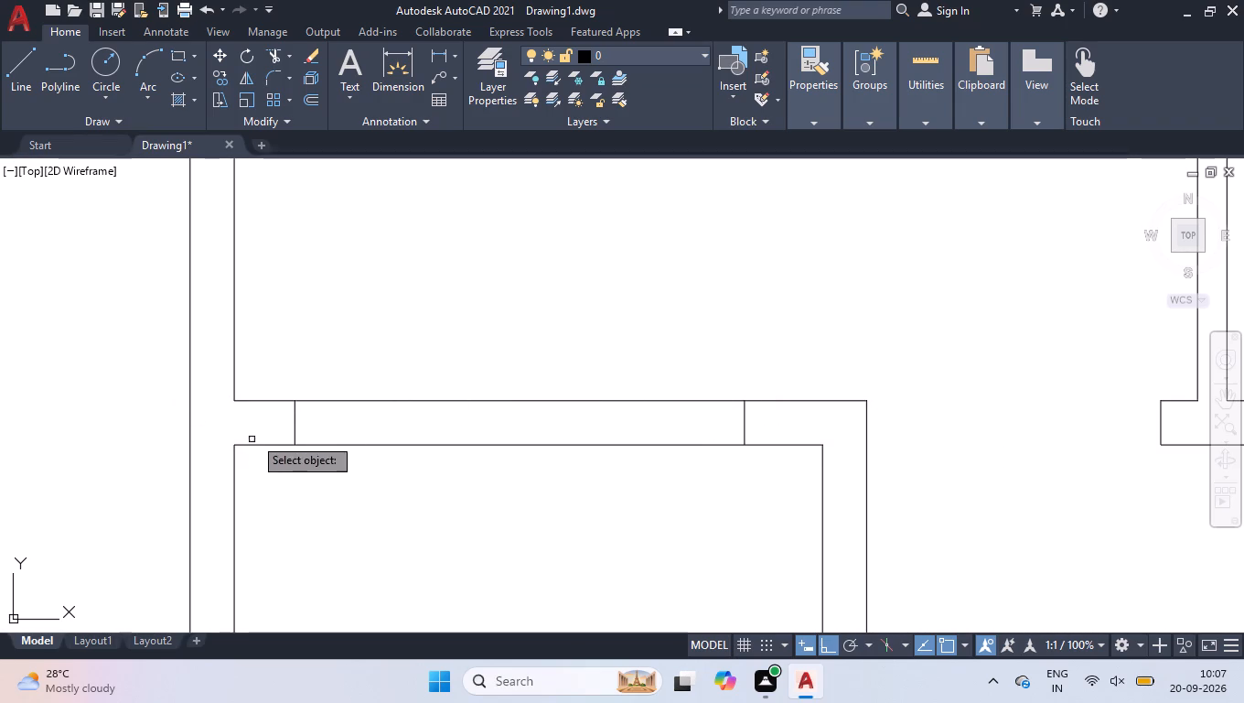
{"action": "left_click", "coordinate": [309, 402]}
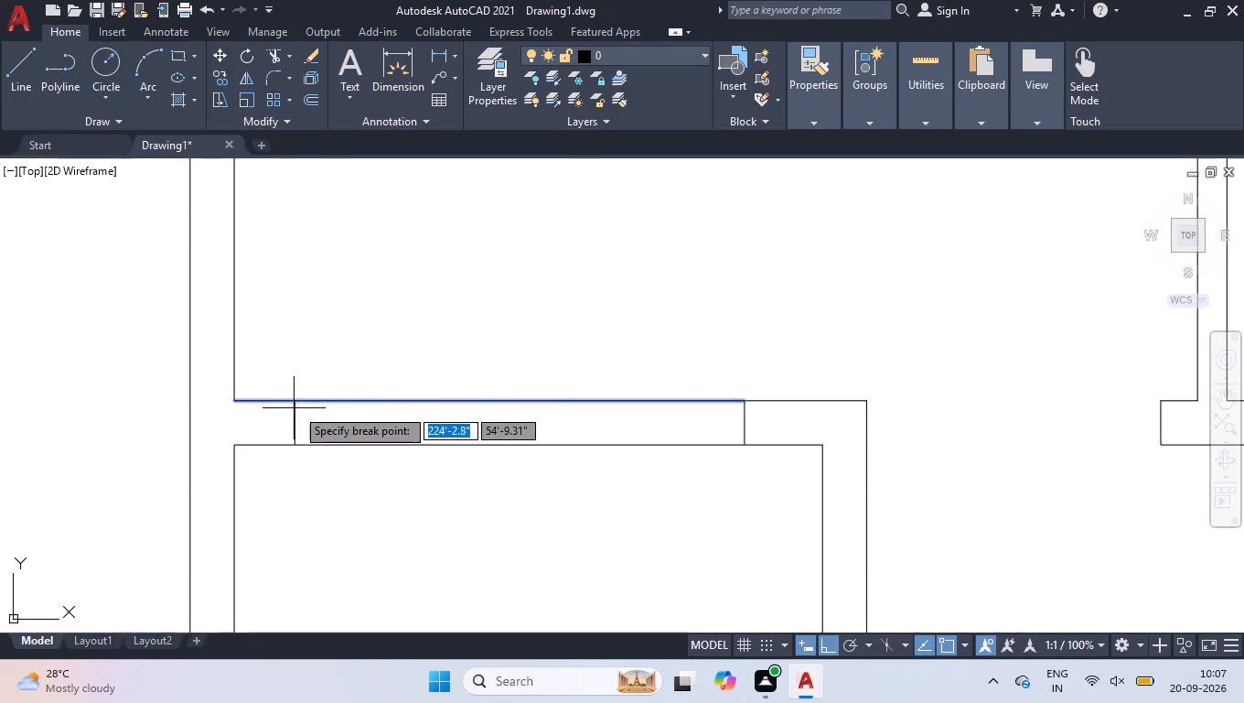
{"action": "left_click", "coordinate": [297, 402]}
{"action": "key", "text": "space"}
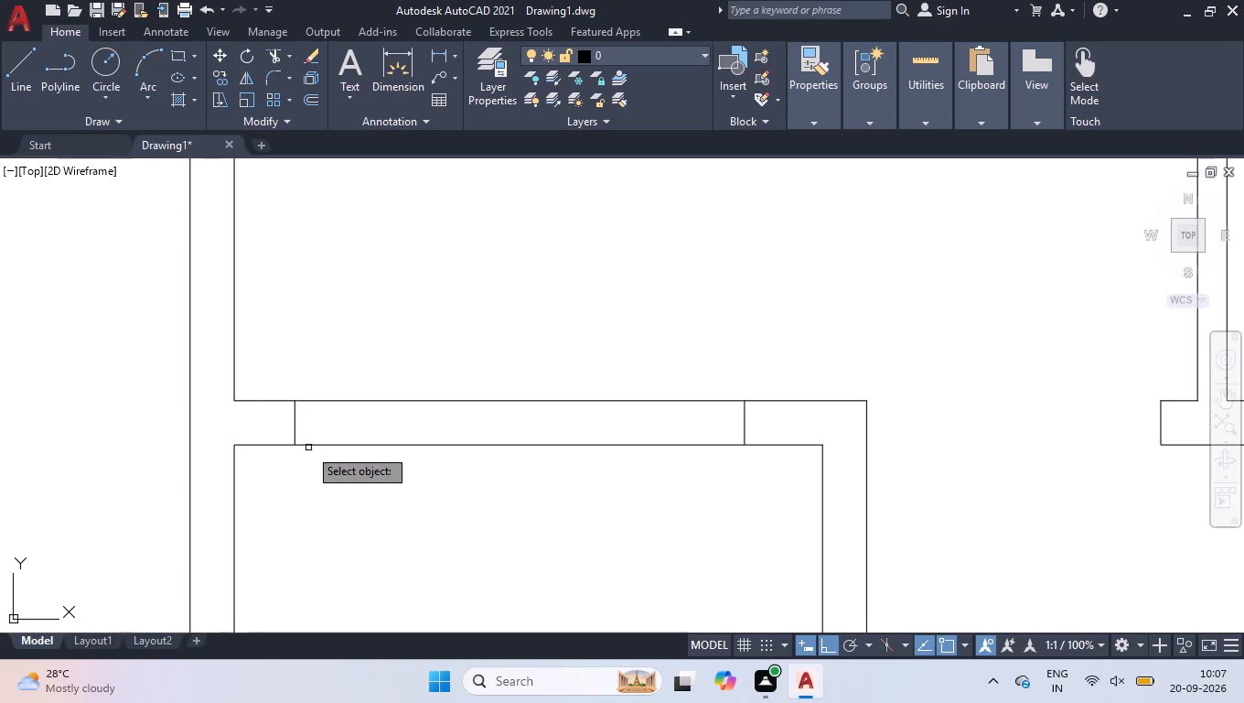
{"action": "left_click", "coordinate": [308, 448]}
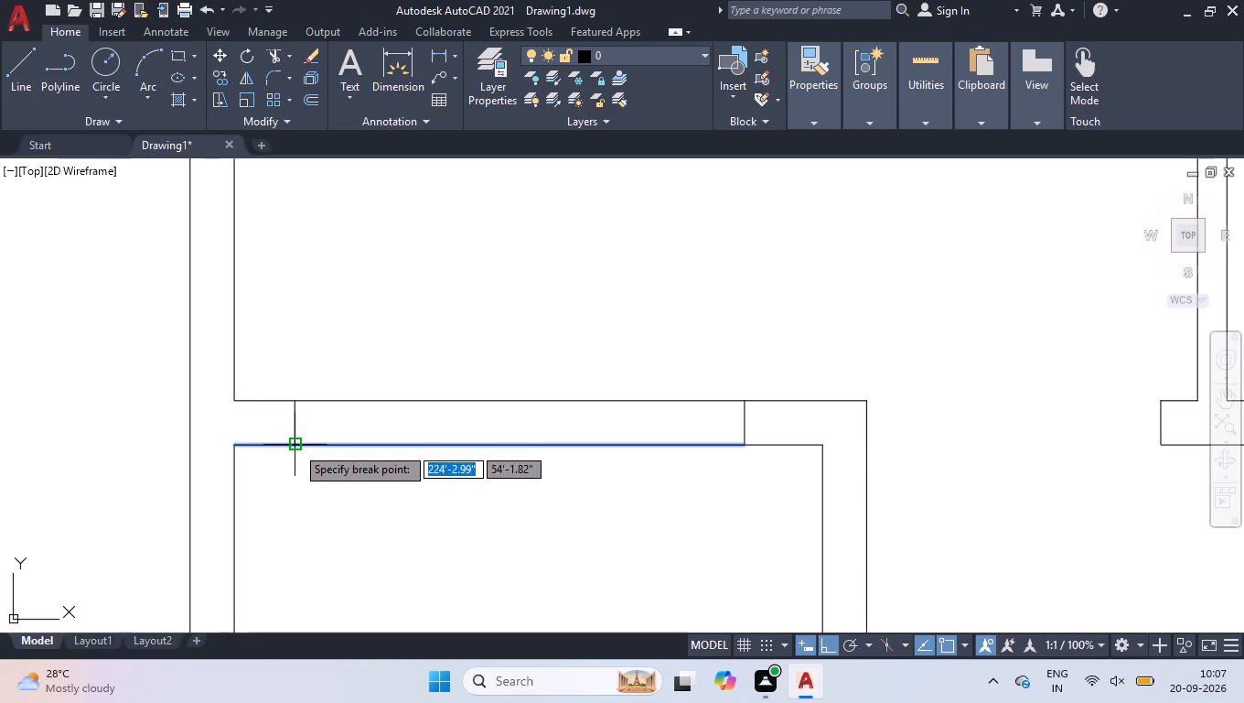
{"action": "left_click", "coordinate": [295, 447]}
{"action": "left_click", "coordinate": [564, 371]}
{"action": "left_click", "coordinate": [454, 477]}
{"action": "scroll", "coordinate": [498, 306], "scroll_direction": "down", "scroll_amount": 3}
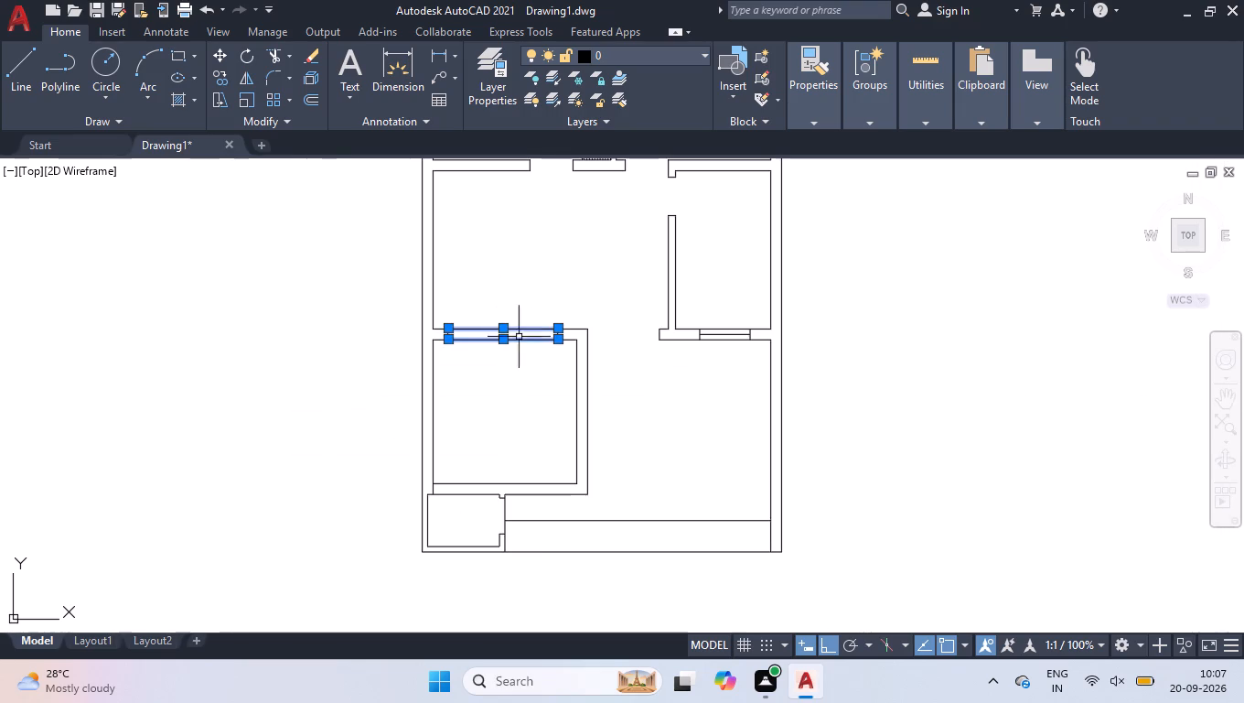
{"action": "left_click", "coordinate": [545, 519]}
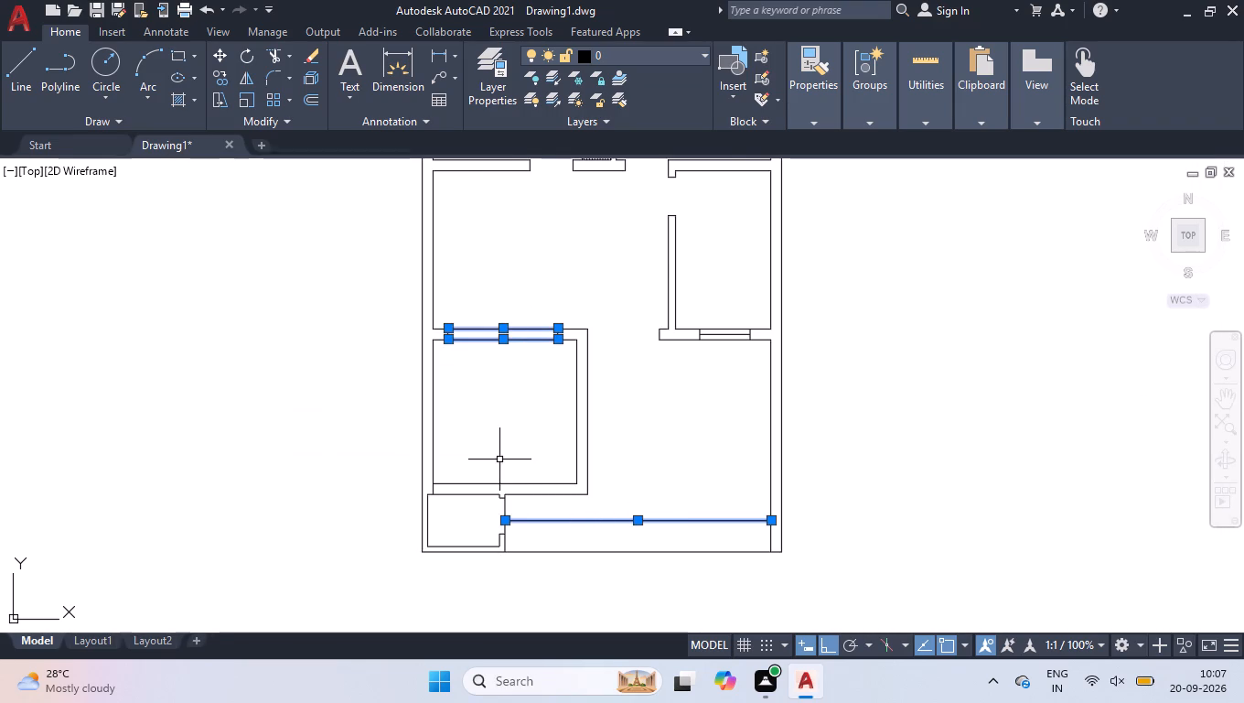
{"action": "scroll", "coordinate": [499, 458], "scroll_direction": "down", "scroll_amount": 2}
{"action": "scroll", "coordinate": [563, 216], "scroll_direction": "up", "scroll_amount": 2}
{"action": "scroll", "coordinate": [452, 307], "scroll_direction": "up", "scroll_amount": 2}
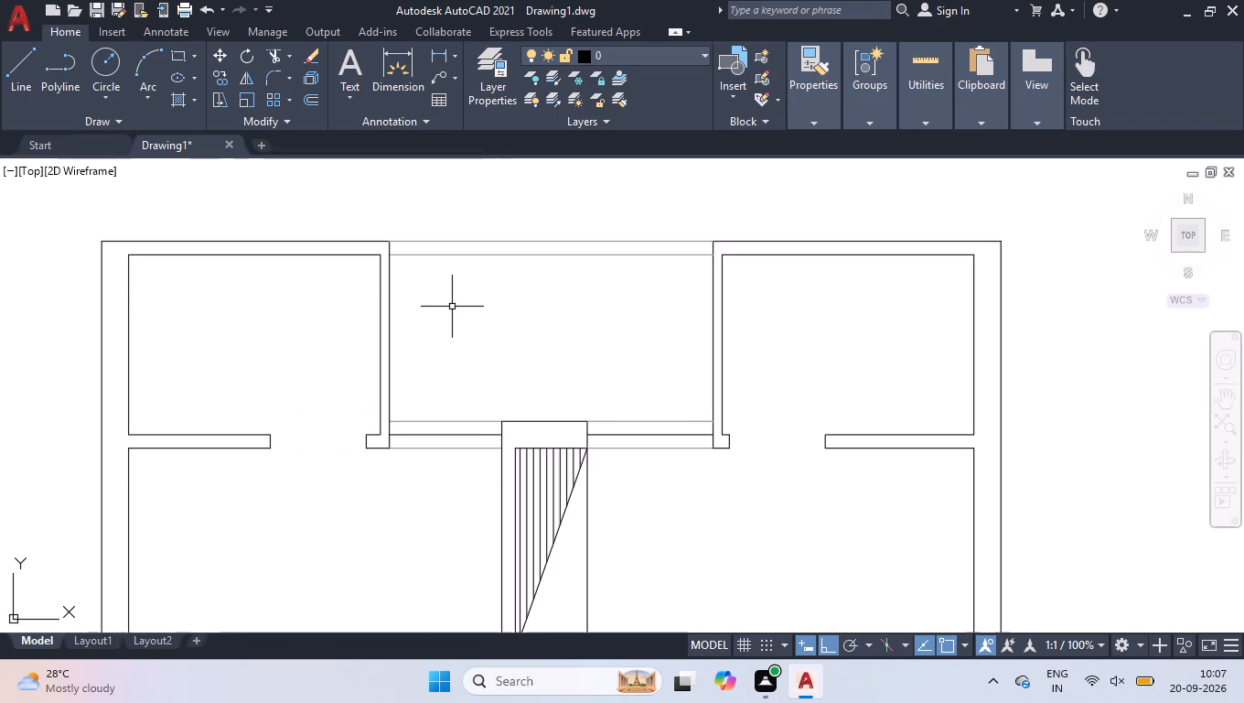
Draw two short horizontal lines across the thin wall on the left side of the top central space, one above the other.
{"action": "key", "text": "l"}
{"action": "key", "text": "Return"}
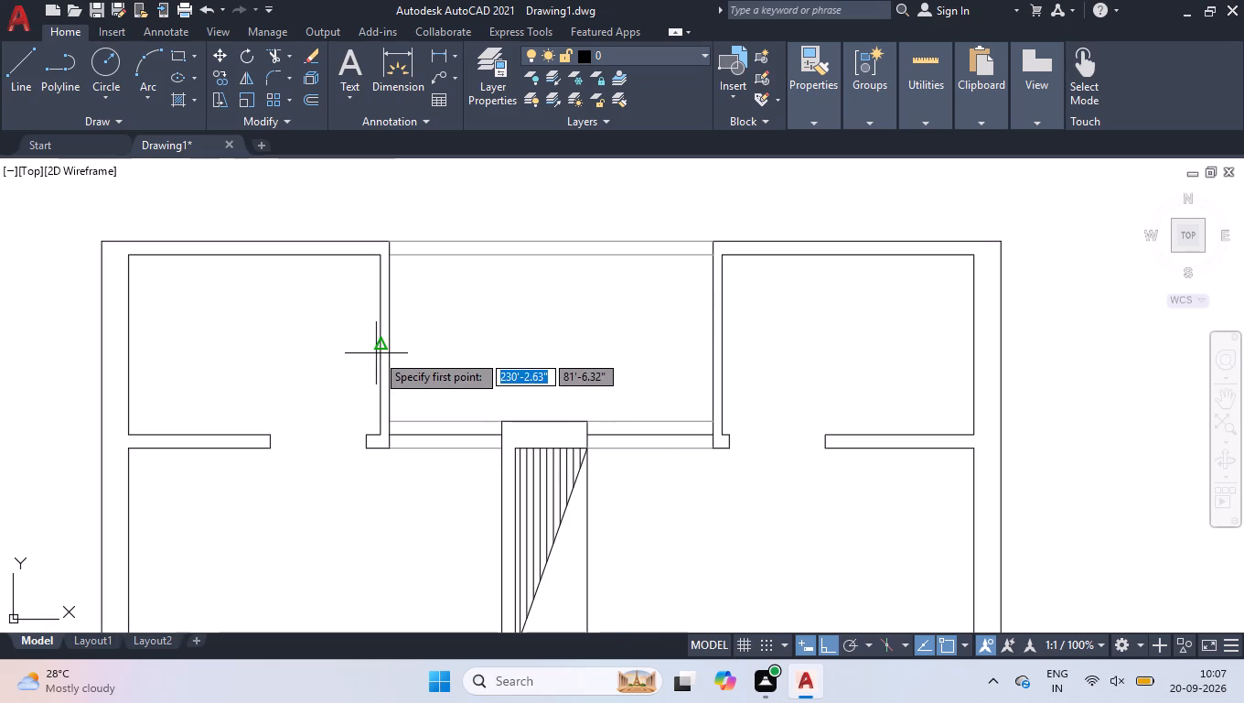
{"action": "scroll", "coordinate": [376, 353], "scroll_direction": "up", "scroll_amount": 1}
{"action": "left_click", "coordinate": [379, 225]}
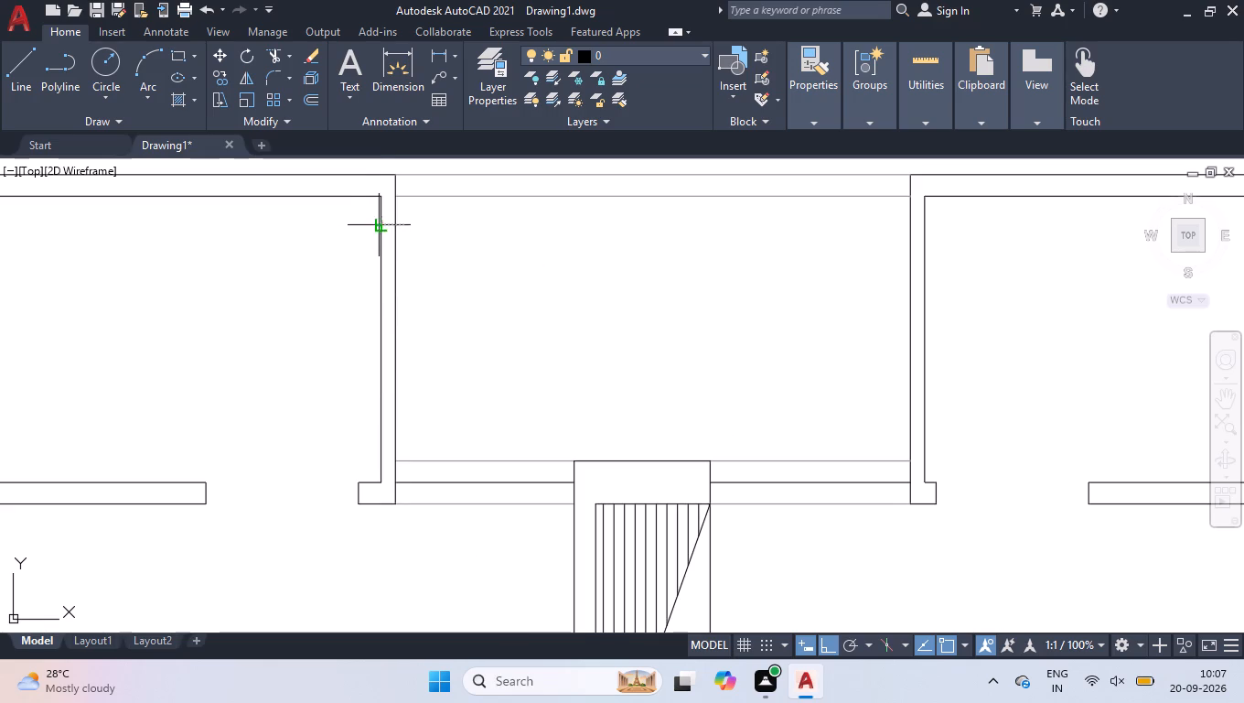
{"action": "left_click", "coordinate": [392, 225]}
{"action": "key", "text": "space"}
{"action": "key", "text": "space"}
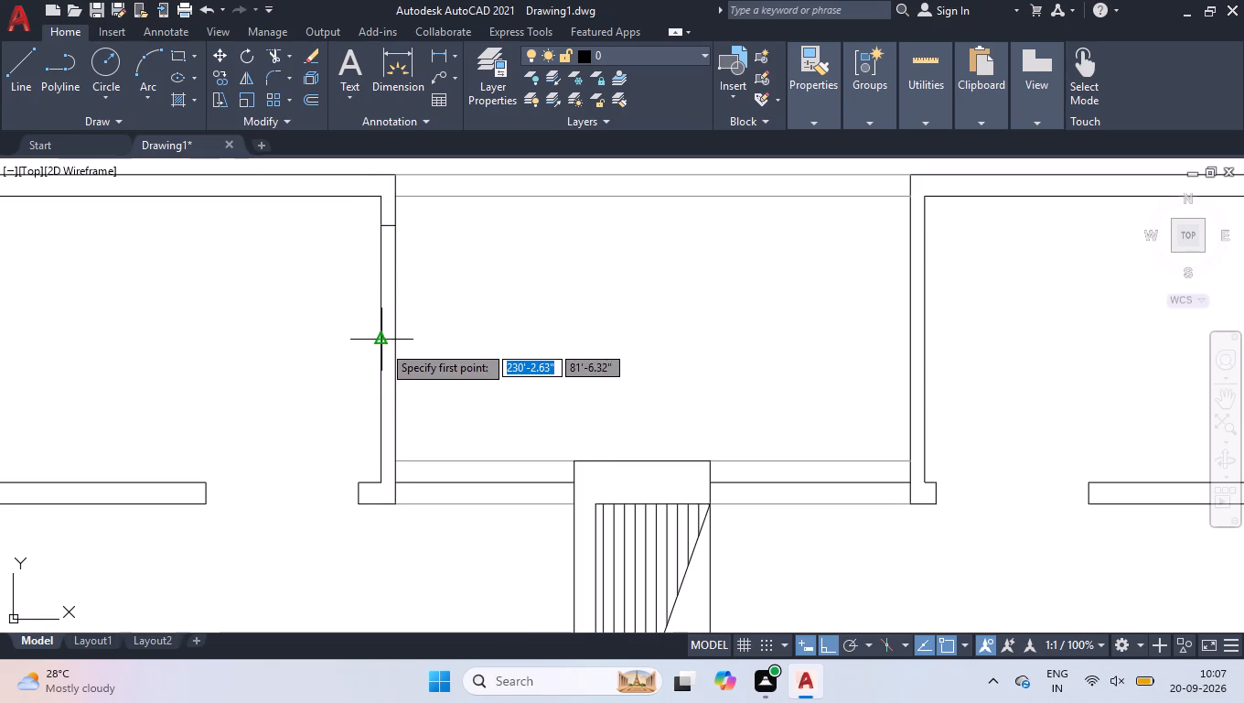
{"action": "left_click", "coordinate": [382, 344]}
{"action": "left_click", "coordinate": [395, 343]}
{"action": "key", "text": "space"}
{"action": "scroll", "coordinate": [349, 270], "scroll_direction": "up", "scroll_amount": 2}
{"action": "scroll", "coordinate": [442, 243], "scroll_direction": "down", "scroll_amount": 1}
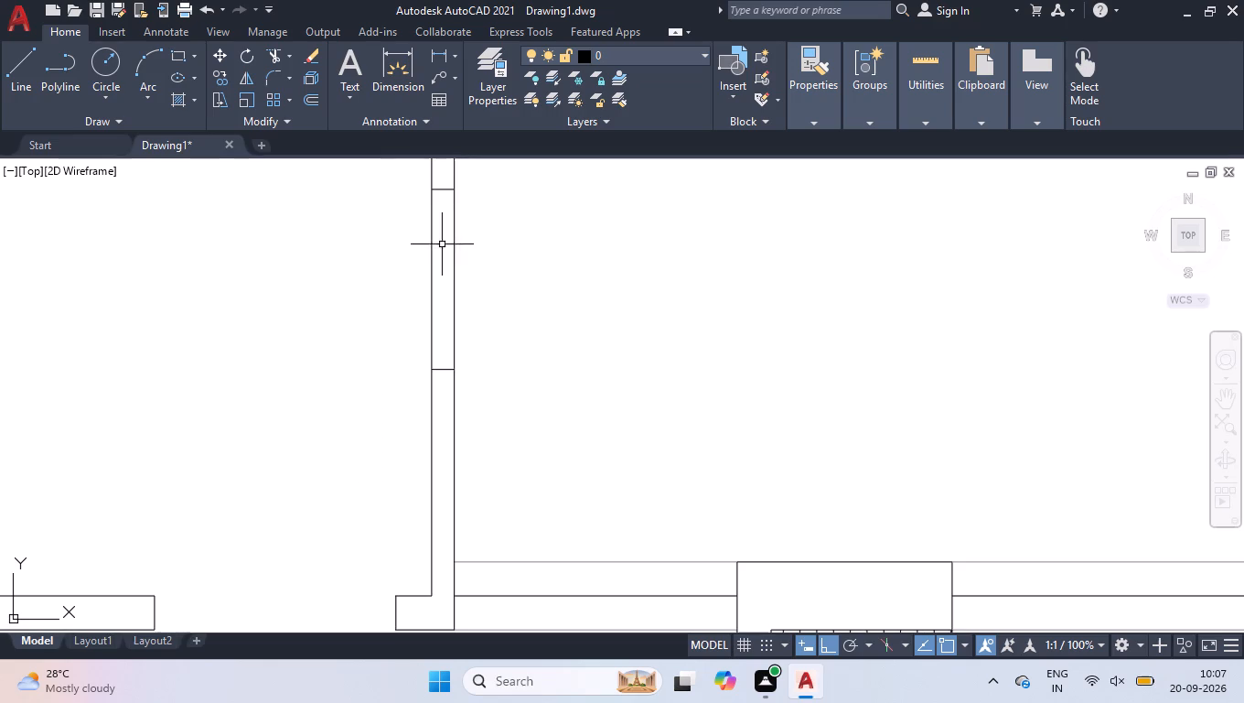
Join the midpoints of the two short cross lines with a vertical line along the wall's centre, completing the window.
{"action": "key", "text": "space"}
{"action": "left_click", "coordinate": [445, 193]}
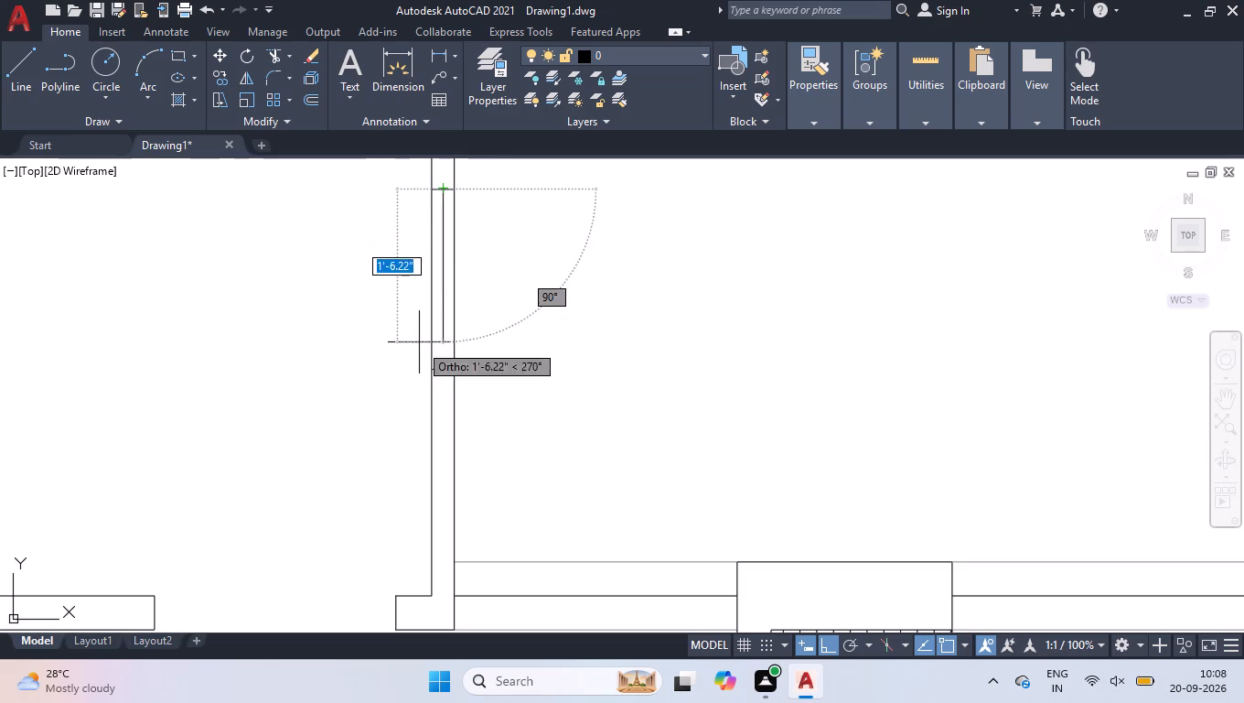
{"action": "left_click", "coordinate": [440, 371]}
{"action": "key", "text": "space"}
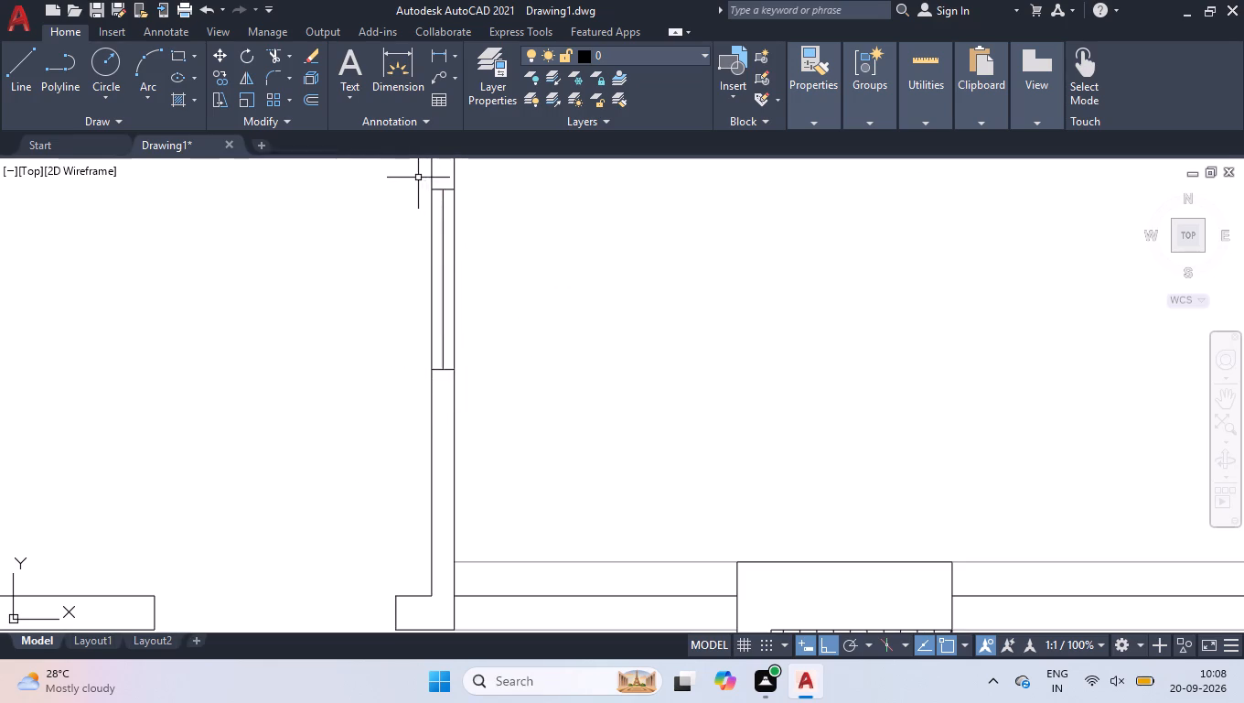
Copy the window's two cross lines and centre line 9'-3" horizontally onto the opposite wall of the top central space.
{"action": "left_click", "coordinate": [422, 187]}
{"action": "left_click", "coordinate": [473, 395]}
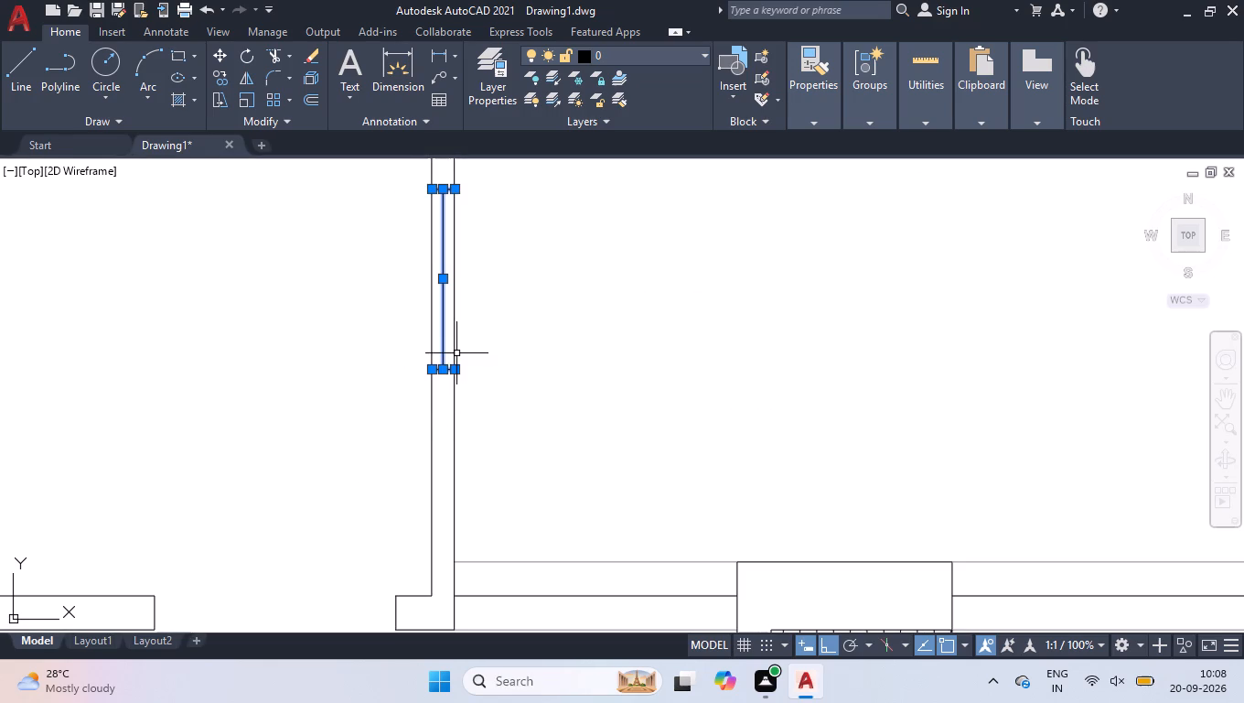
{"action": "key", "text": "c"}
{"action": "key", "text": "o"}
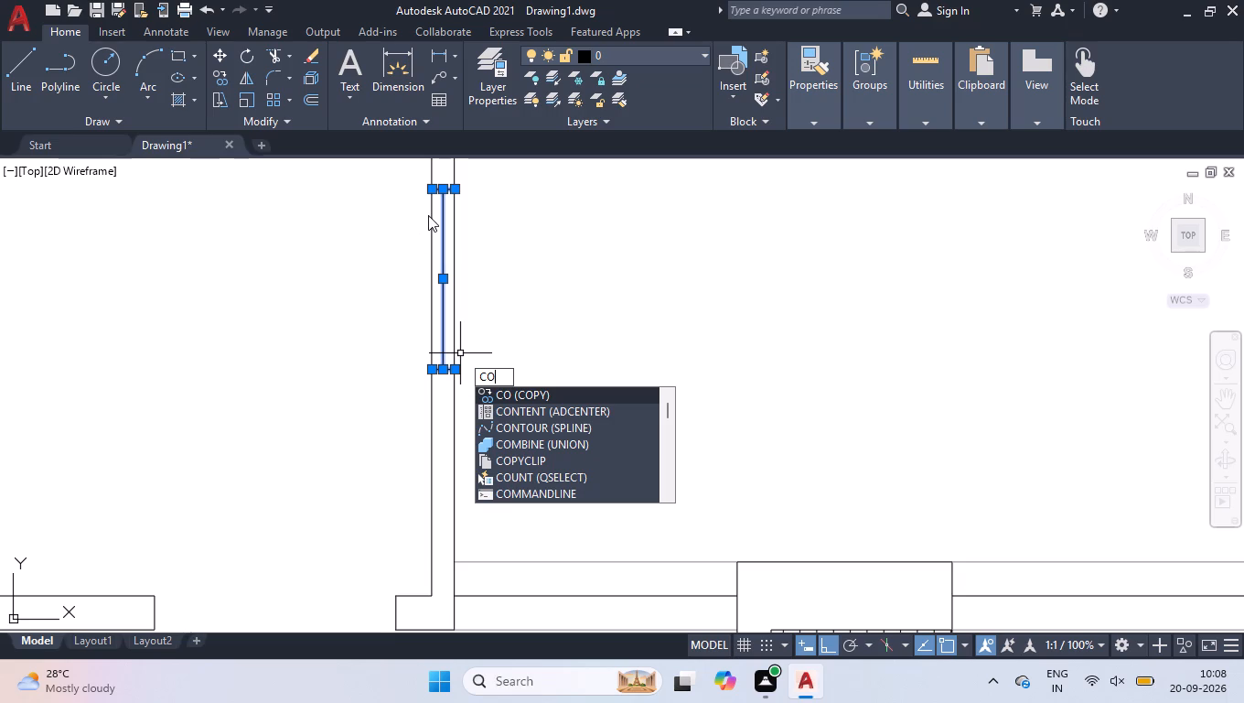
{"action": "key", "text": "Return"}
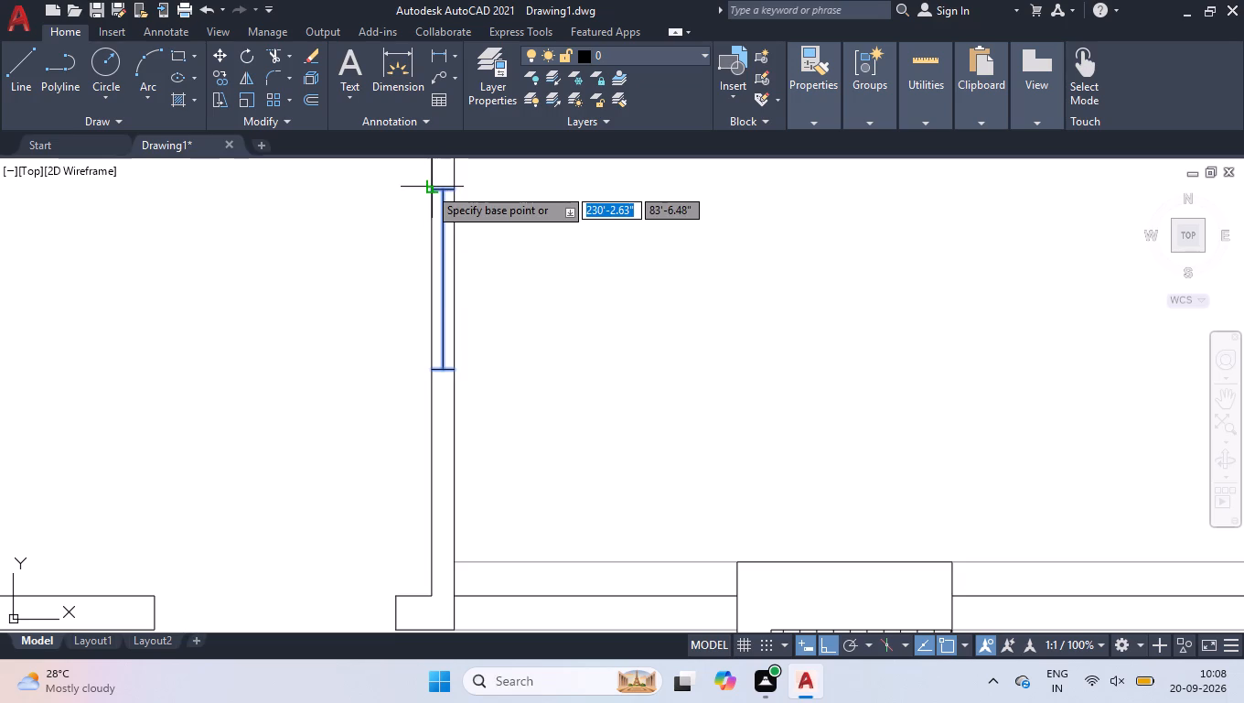
{"action": "left_click", "coordinate": [427, 193]}
{"action": "scroll", "coordinate": [427, 197], "scroll_direction": "down", "scroll_amount": 2}
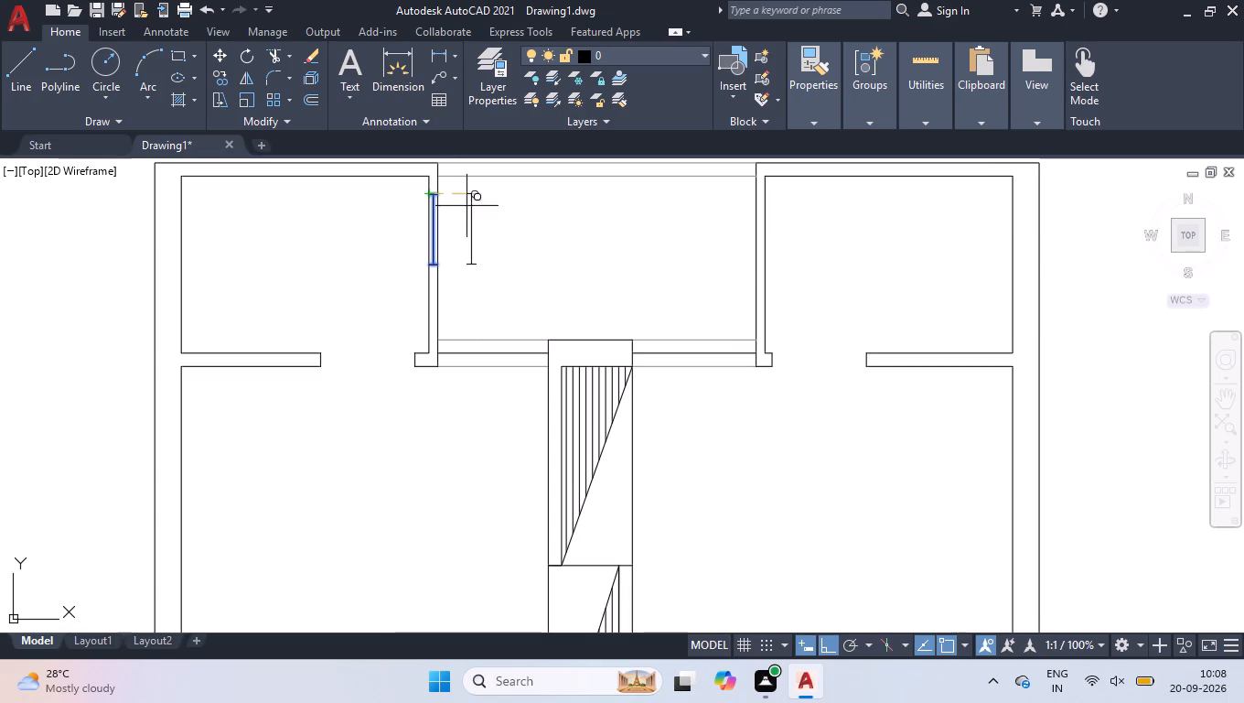
{"action": "scroll", "coordinate": [782, 200], "scroll_direction": "up", "scroll_amount": 4}
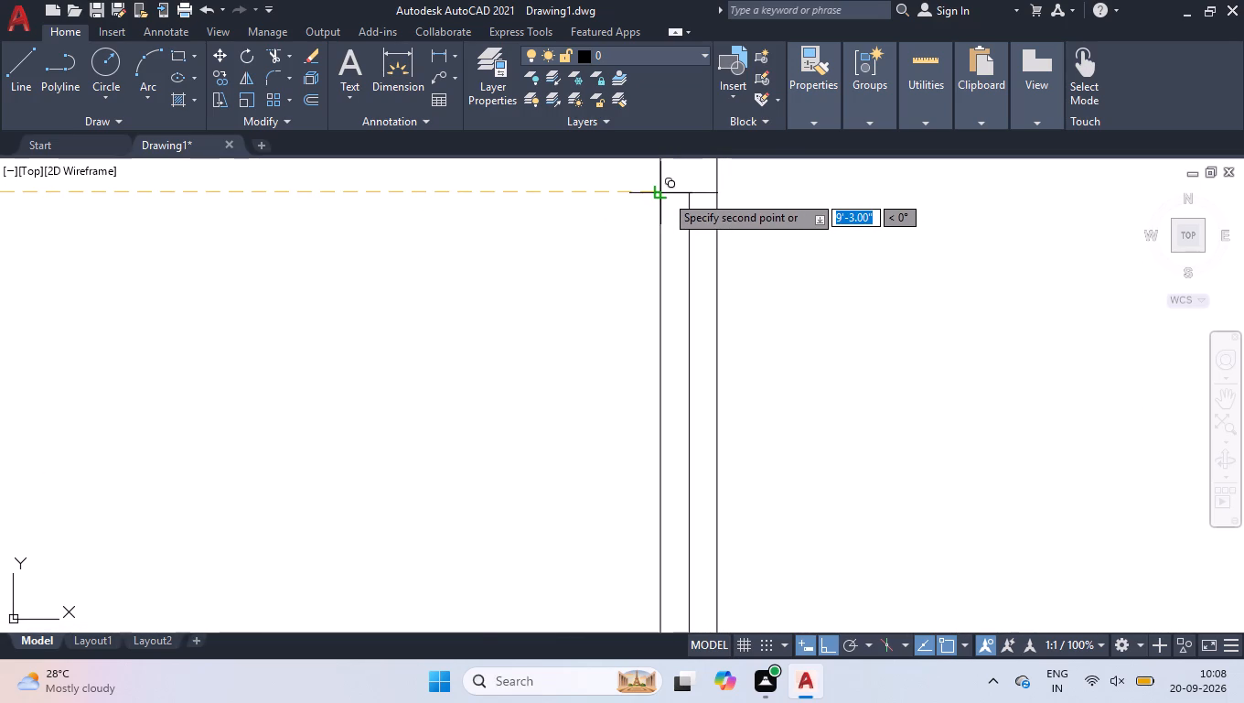
{"action": "left_click", "coordinate": [665, 194]}
{"action": "key", "text": "space"}
{"action": "scroll", "coordinate": [669, 197], "scroll_direction": "down", "scroll_amount": 4}
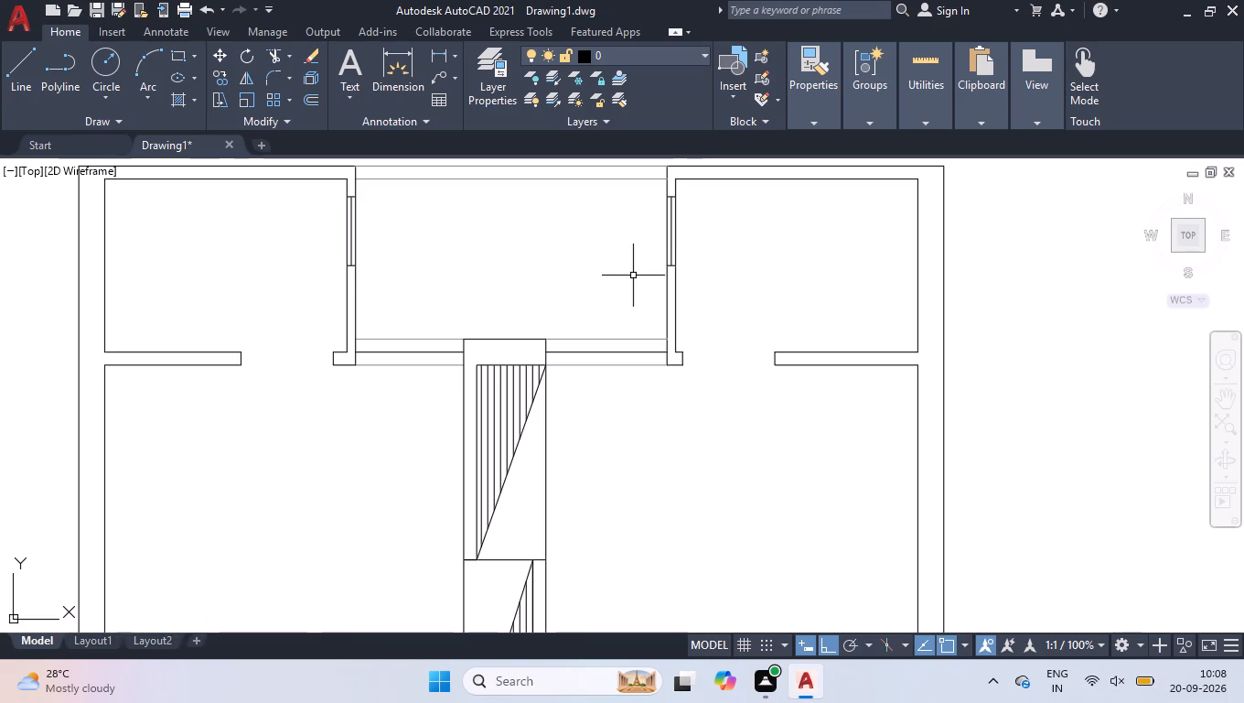
Draw a 9' horizontal line across the top central space between the two walls, level with the middle of the windows.
{"action": "key", "text": "l"}
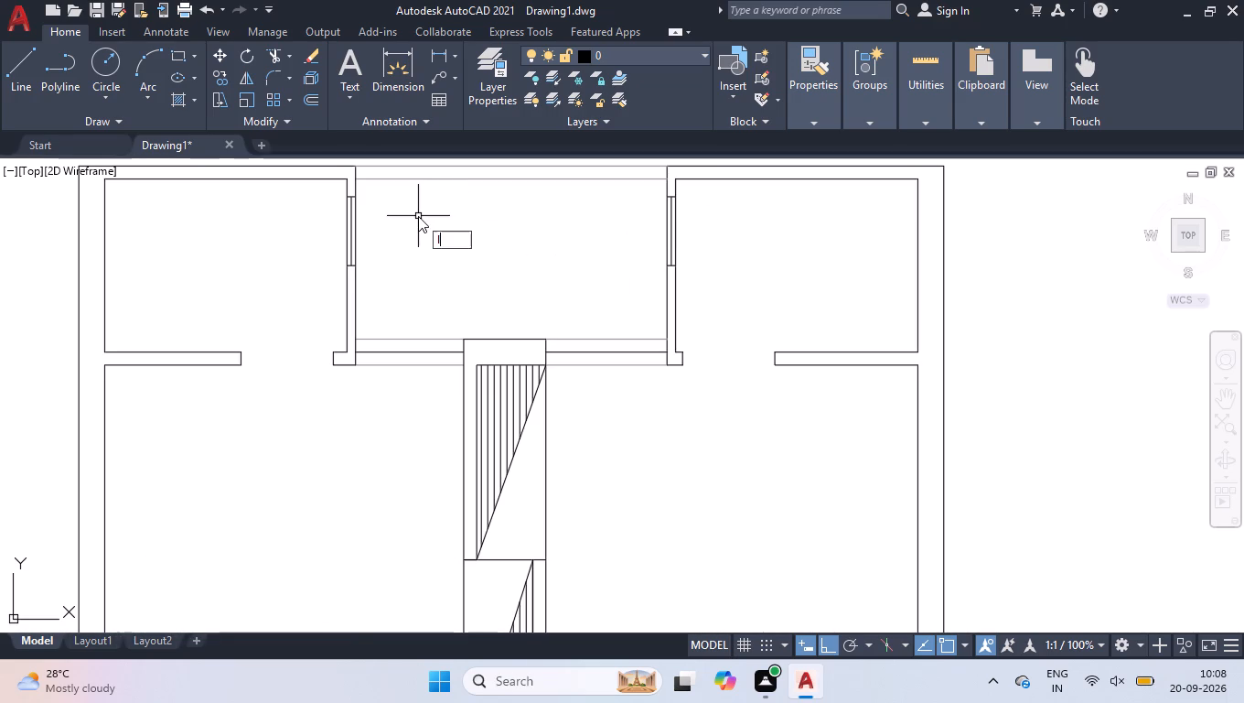
{"action": "key", "text": "Return"}
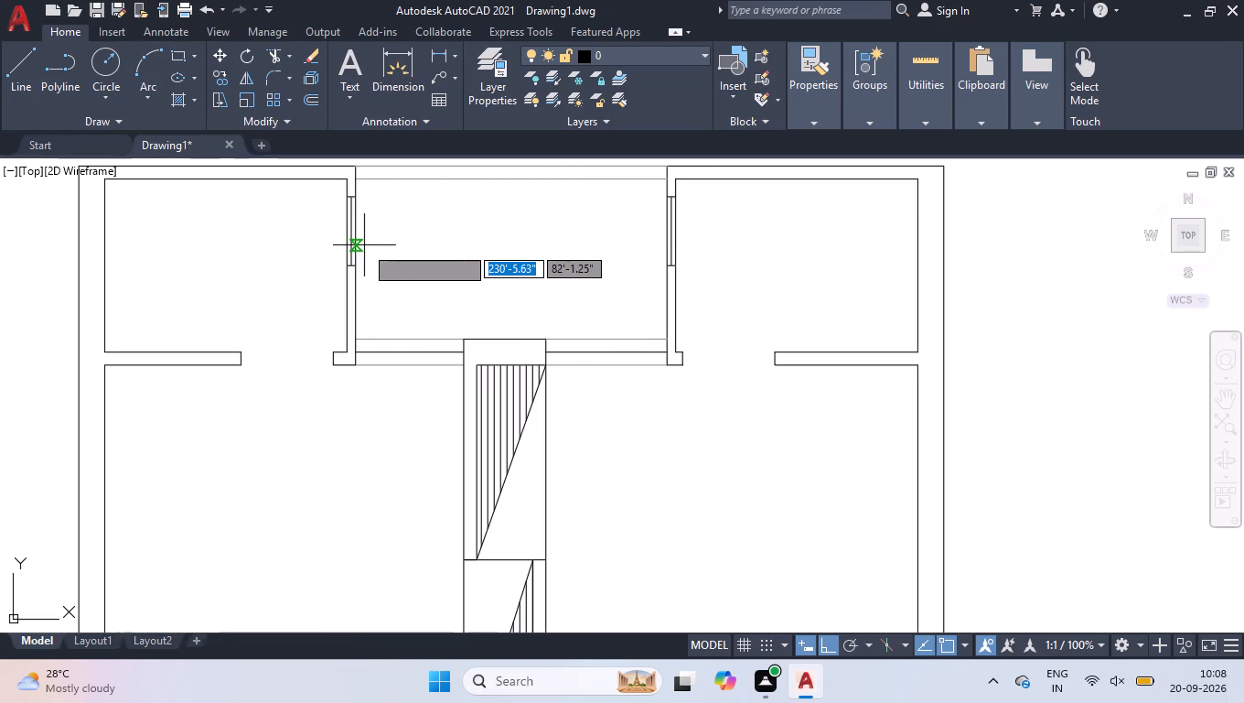
{"action": "left_click", "coordinate": [363, 243]}
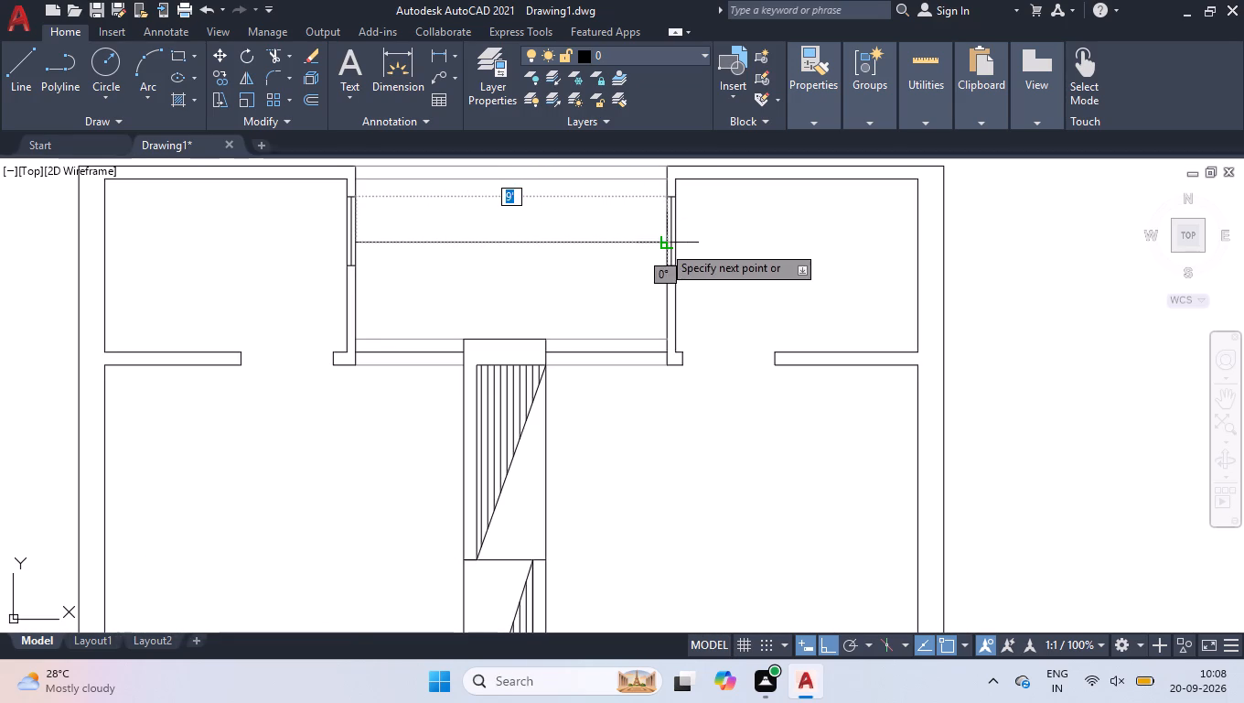
{"action": "left_click", "coordinate": [662, 243]}
{"action": "key", "text": "space"}
Give the new 9' line and both broken wall segments above the lower-left room the ACAD_ISO02W100 linetype with linetype scale 0.7.
{"action": "left_click", "coordinate": [542, 225]}
{"action": "left_click", "coordinate": [492, 276]}
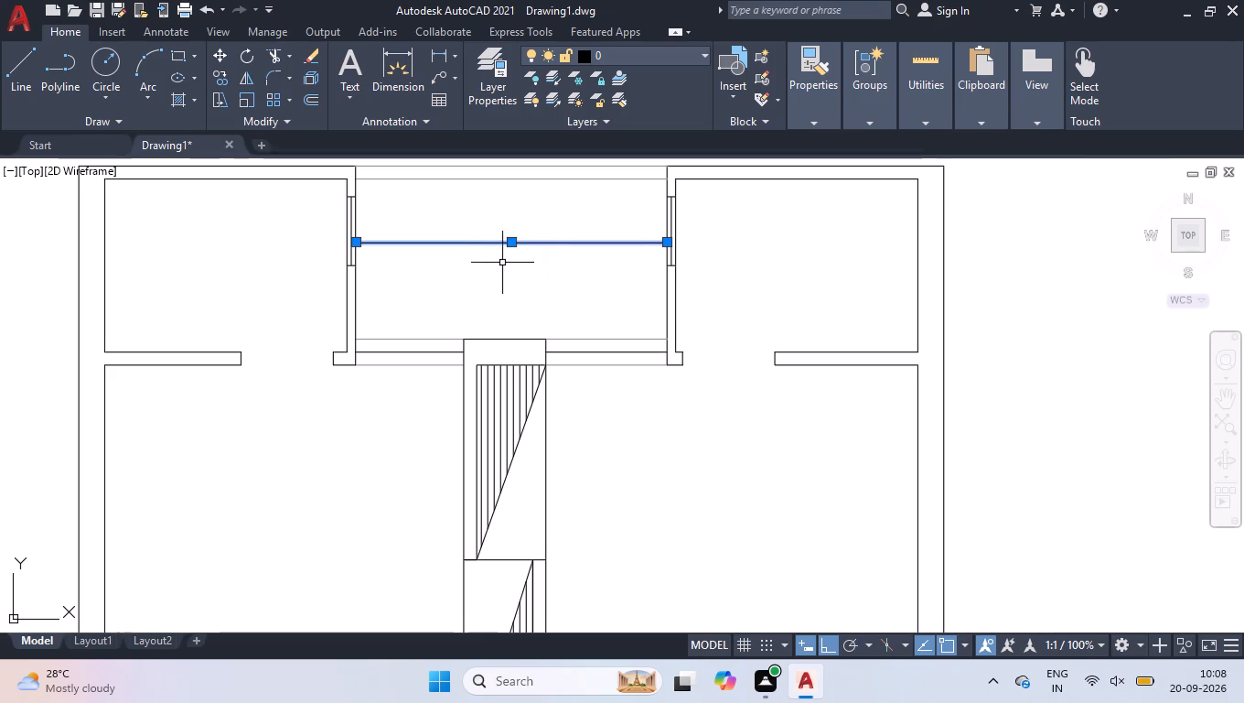
{"action": "scroll", "coordinate": [507, 252], "scroll_direction": "down", "scroll_amount": 3}
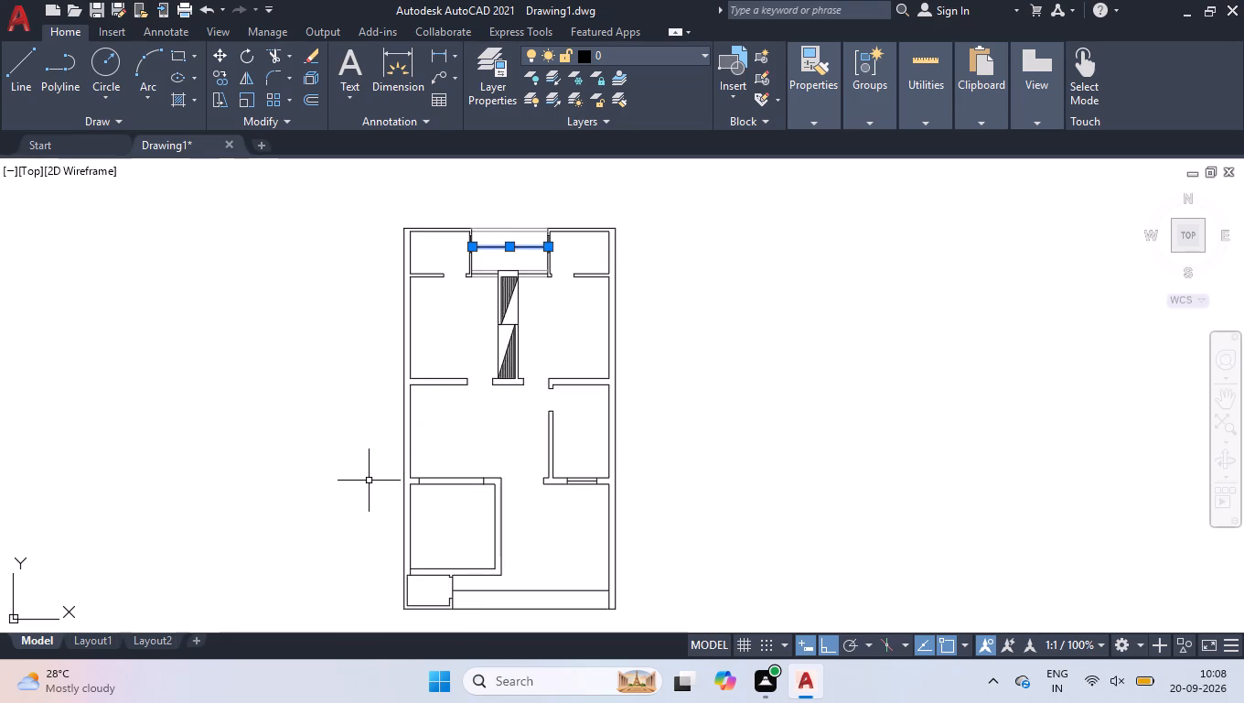
{"action": "scroll", "coordinate": [449, 500], "scroll_direction": "up", "scroll_amount": 1}
{"action": "left_click_drag", "start_coordinate": [466, 445], "coordinate": [460, 457]}
{"action": "left_click", "coordinate": [424, 505]}
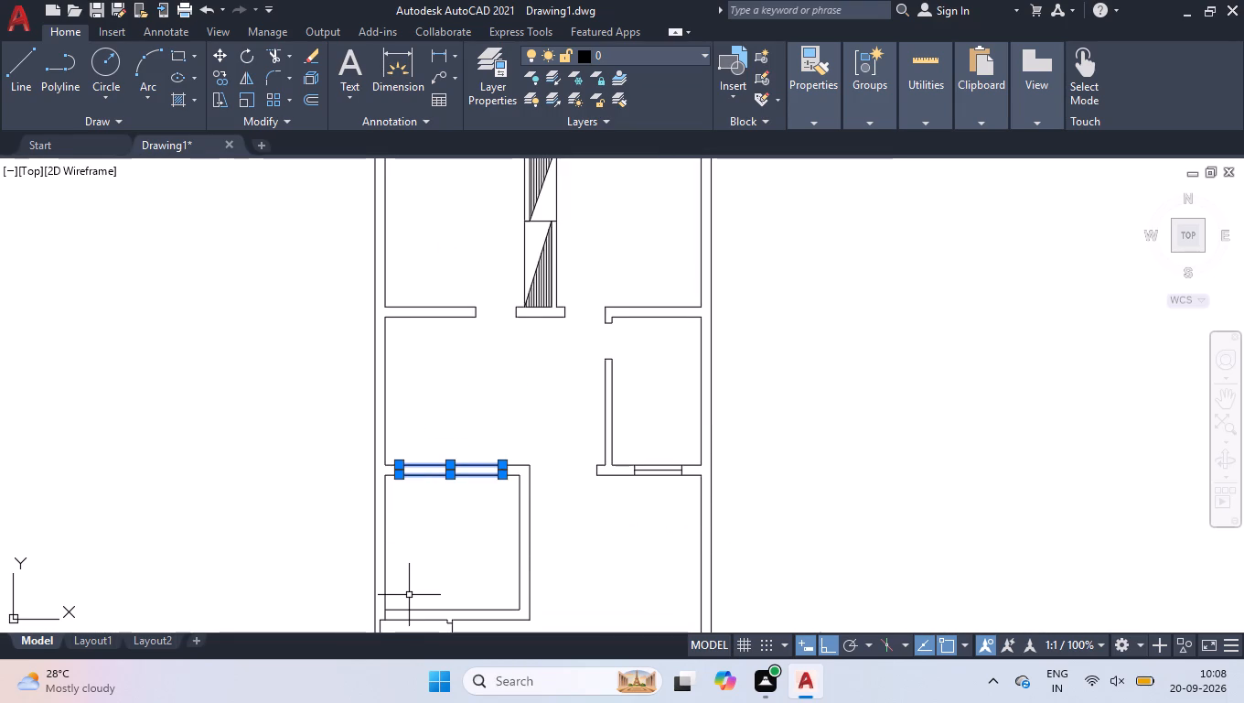
{"action": "key", "text": "ctrl+1"}
{"action": "left_click", "coordinate": [1110, 180]}
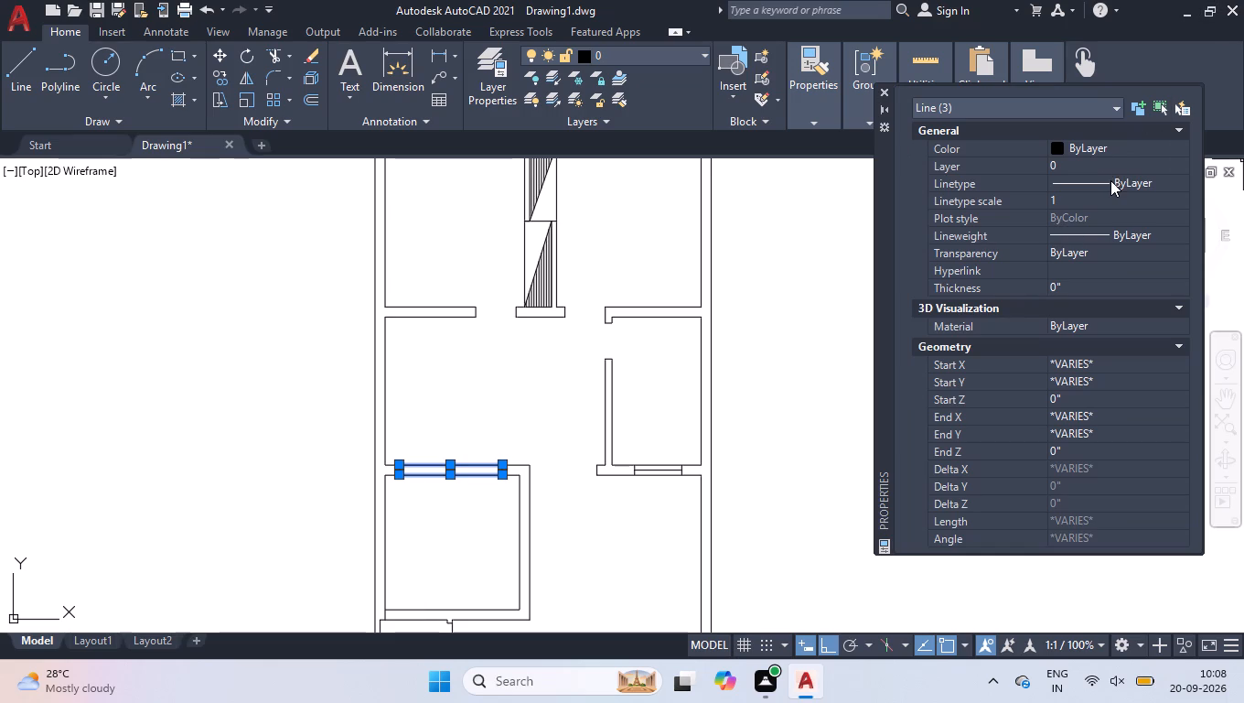
{"action": "left_click", "coordinate": [1110, 180]}
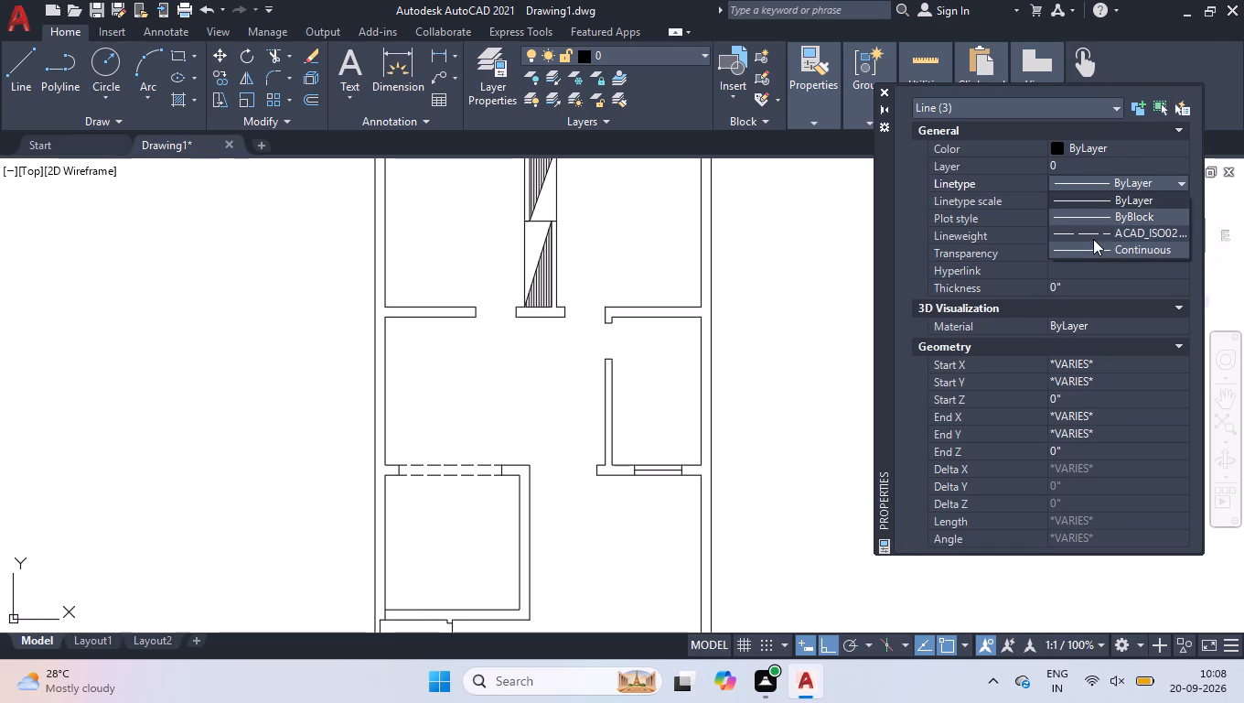
{"action": "left_click", "coordinate": [1093, 239]}
{"action": "left_click", "coordinate": [1105, 200]}
{"action": "type", "text": "0.7"}
{"action": "key", "text": "Return"}
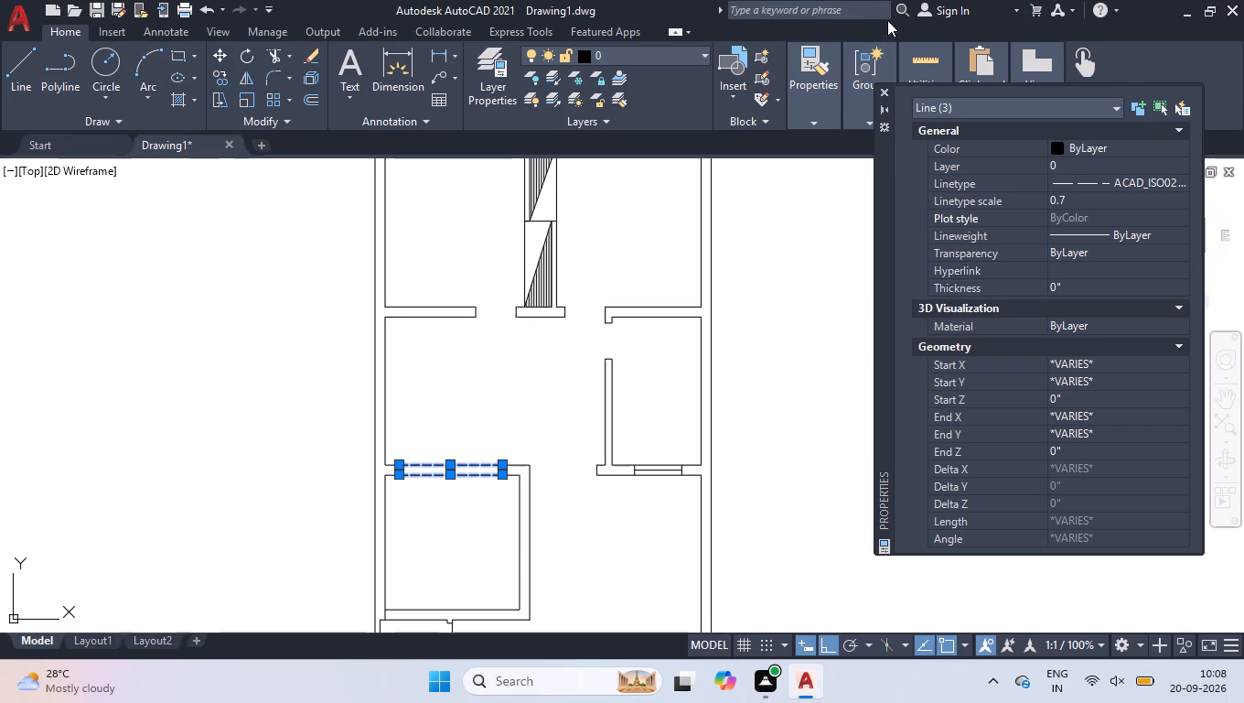
{"action": "left_click", "coordinate": [877, 89]}
{"action": "right_click_drag", "start_coordinate": [607, 507], "coordinate": [611, 503]}
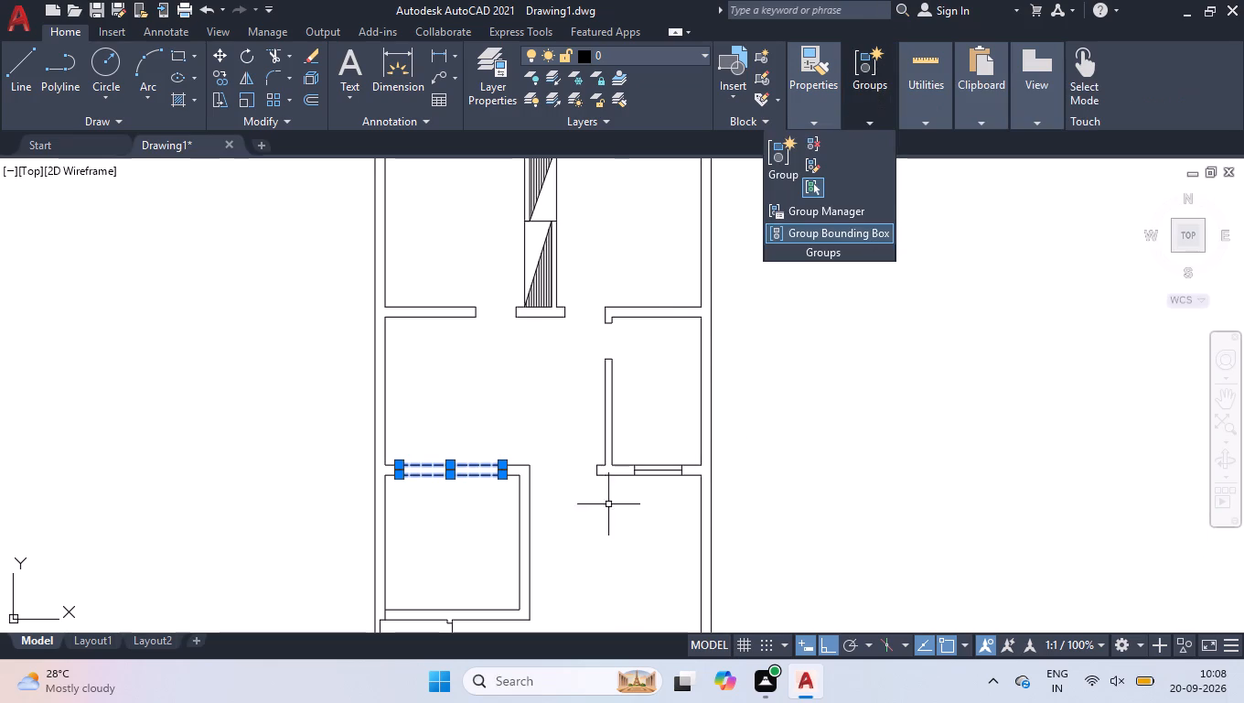
{"action": "right_click_drag", "start_coordinate": [611, 503], "coordinate": [617, 501]}
{"action": "left_click", "coordinate": [715, 355]}
{"action": "left_click", "coordinate": [793, 463]}
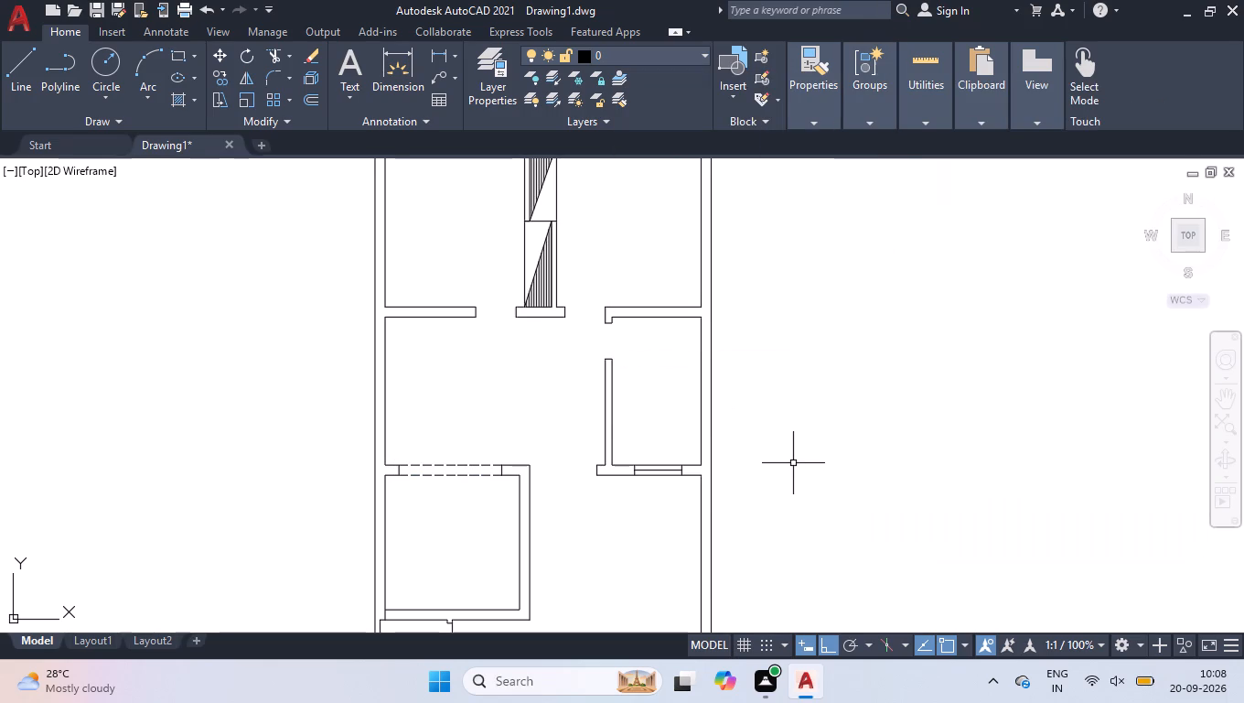
{"action": "left_click", "coordinate": [827, 477]}
Give the 18'-6" horizontal line along the plan's bottom edge Color 253, the ACAD_ISO02W100 linetype and linetype scale 0.7.
{"action": "scroll", "coordinate": [696, 413], "scroll_direction": "down", "scroll_amount": 1}
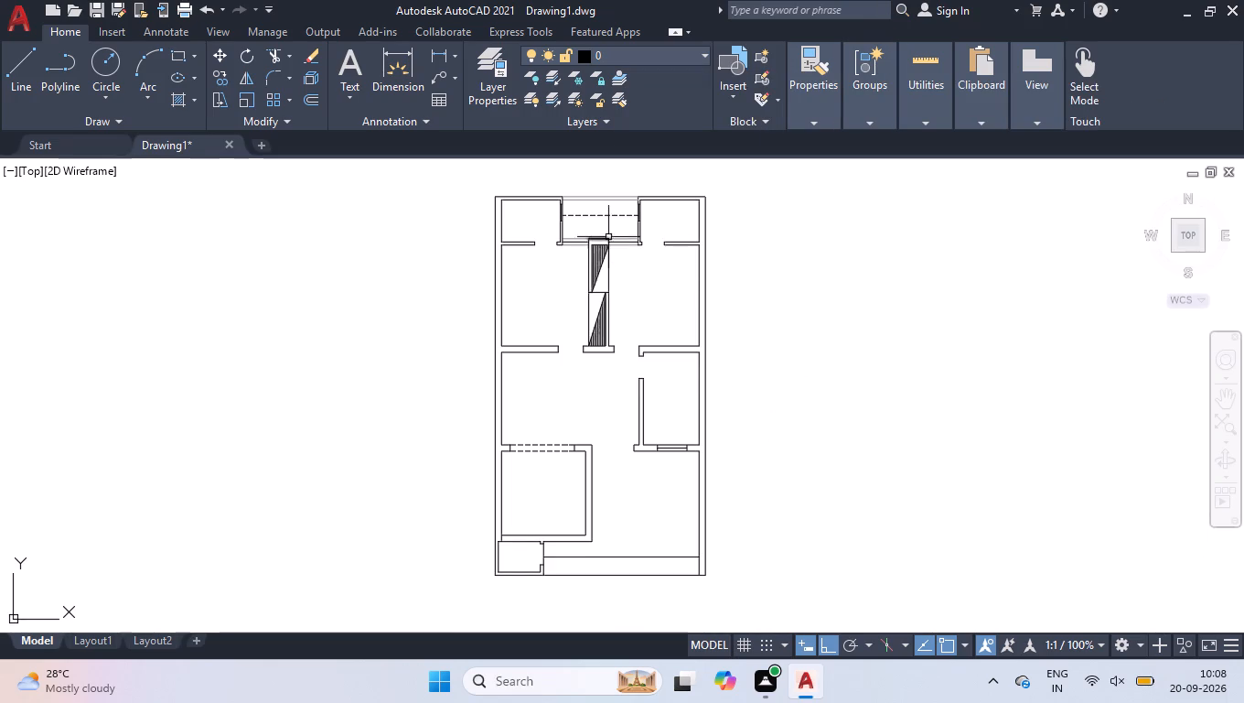
{"action": "scroll", "coordinate": [612, 222], "scroll_direction": "up", "scroll_amount": 1}
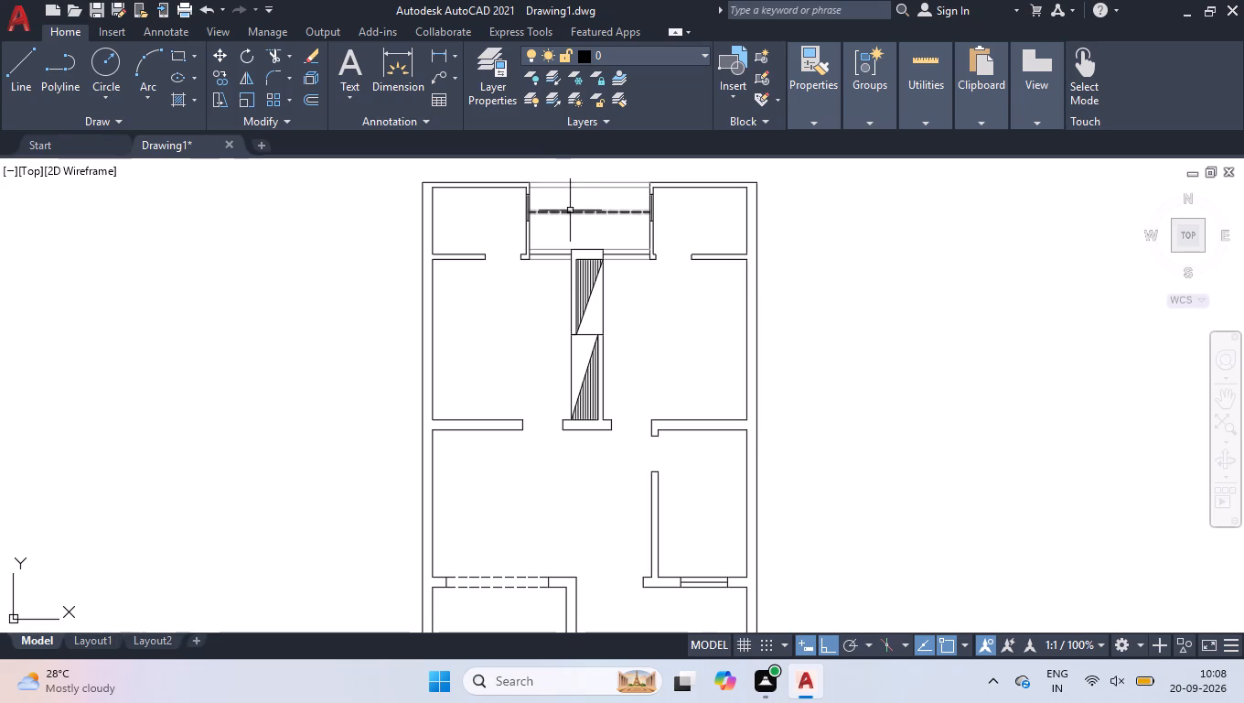
{"action": "scroll", "coordinate": [599, 405], "scroll_direction": "down", "scroll_amount": 2}
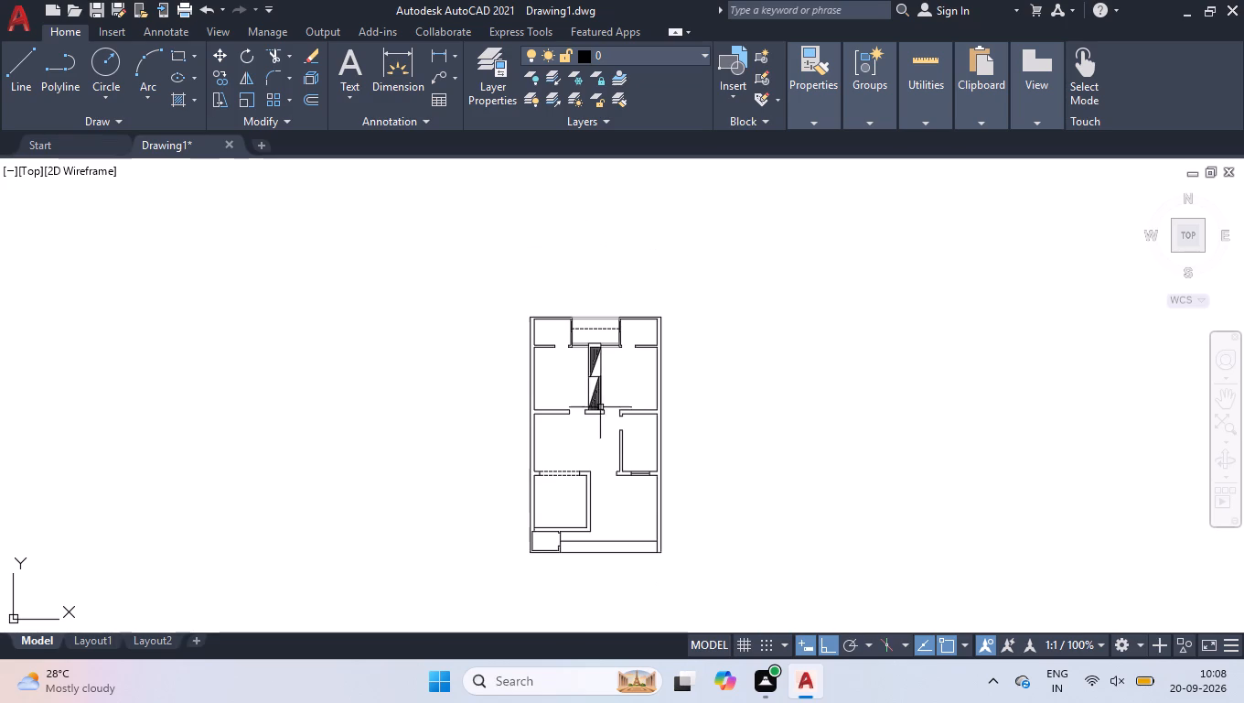
{"action": "scroll", "coordinate": [618, 559], "scroll_direction": "up", "scroll_amount": 2}
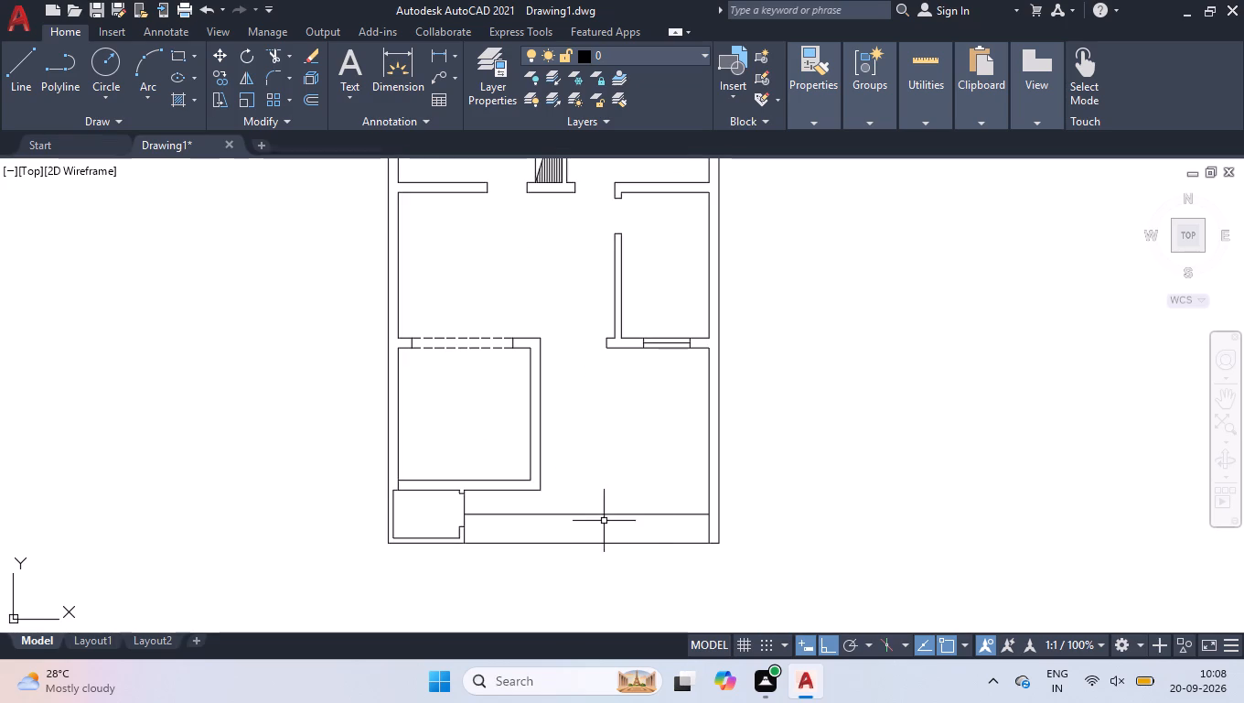
{"action": "left_click", "coordinate": [634, 520]}
{"action": "left_click", "coordinate": [630, 494]}
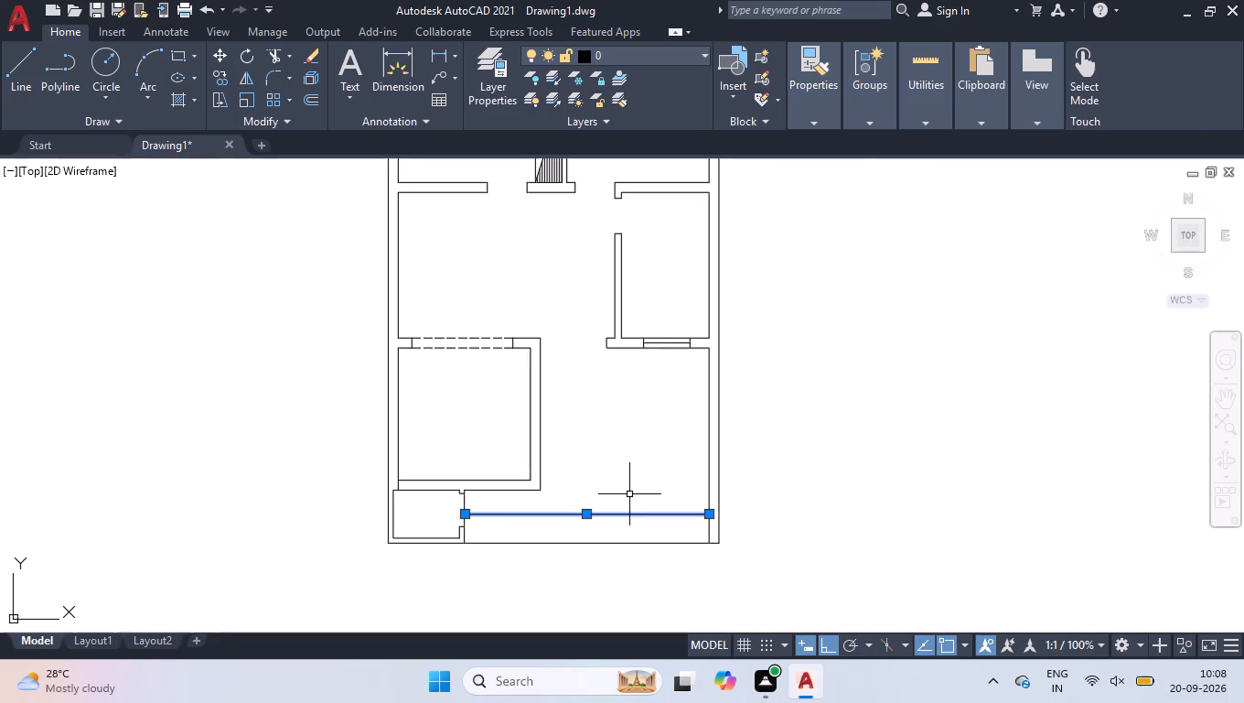
{"action": "key", "text": "ctrl+1"}
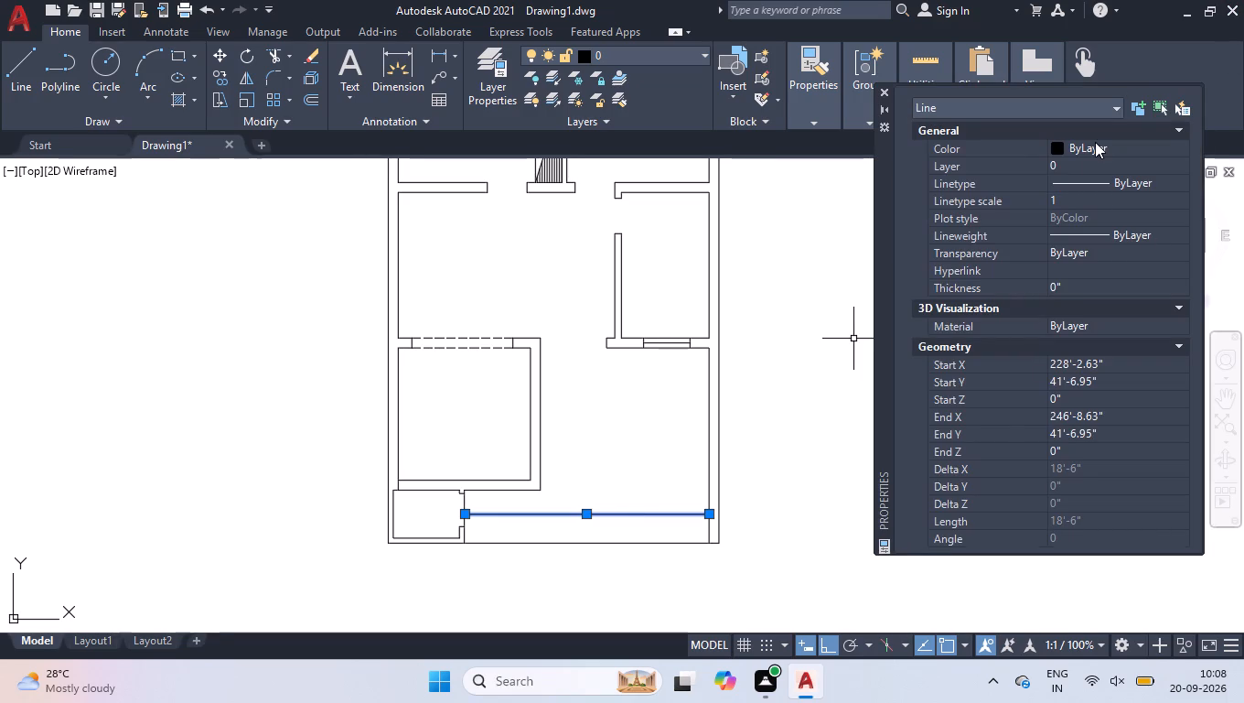
{"action": "double_click", "coordinate": [1095, 142]}
{"action": "left_click", "coordinate": [1065, 313]}
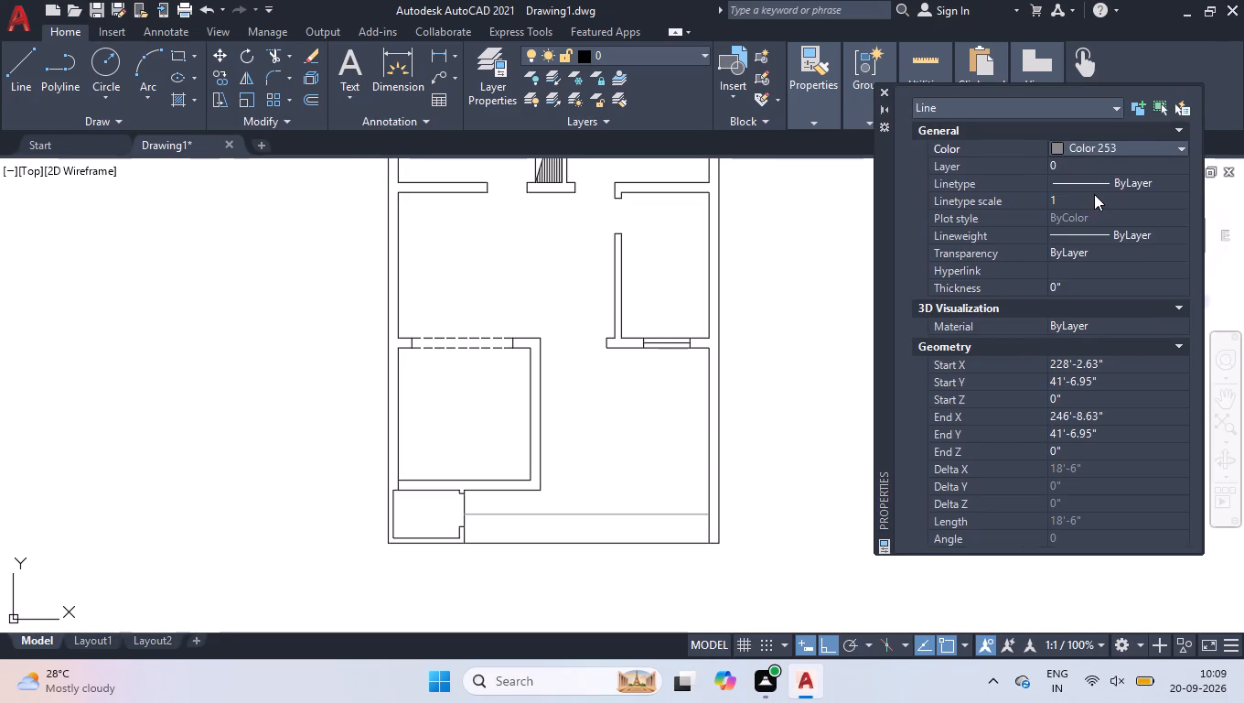
{"action": "double_click", "coordinate": [1097, 183]}
{"action": "left_click", "coordinate": [1092, 231]}
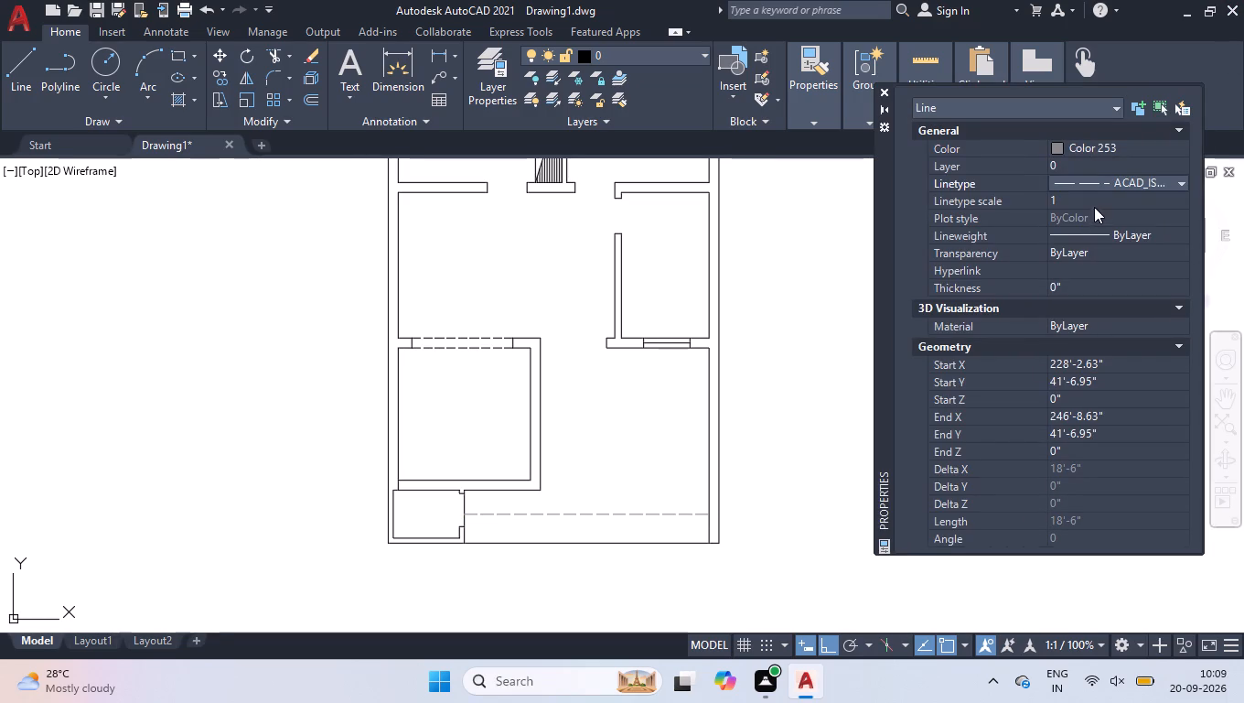
{"action": "left_click", "coordinate": [1097, 201]}
{"action": "type", "text": "0.7"}
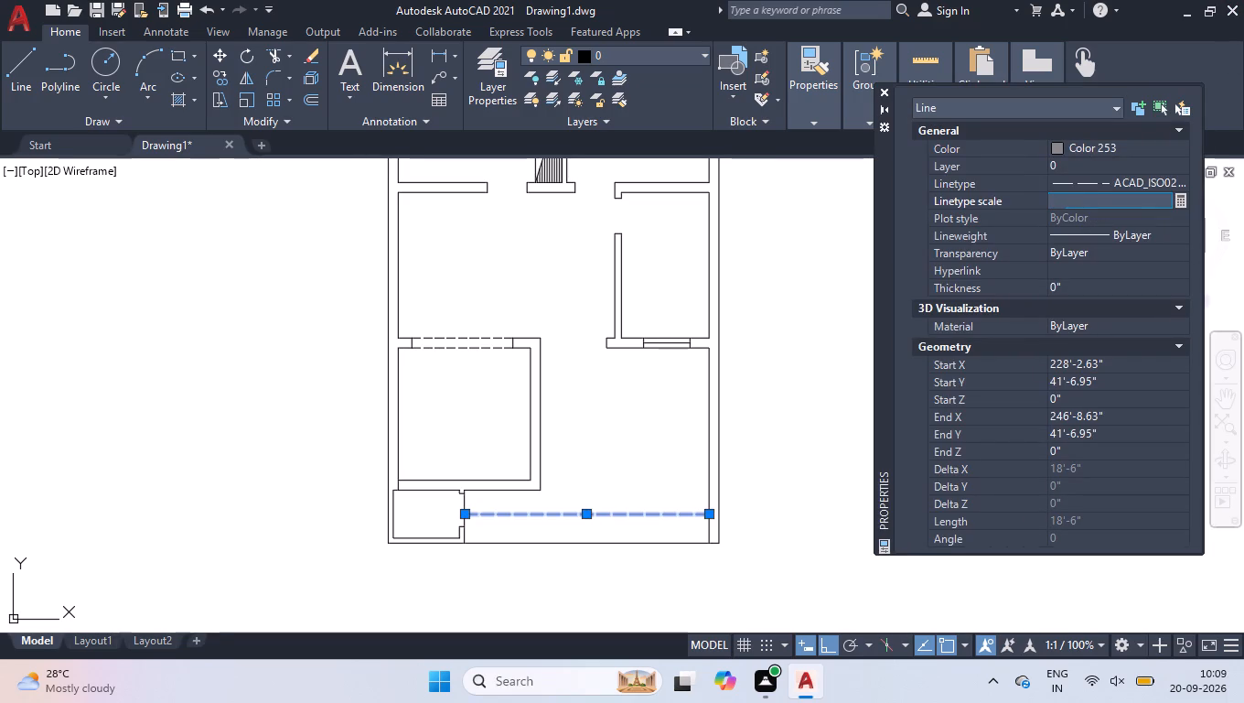
{"action": "key", "text": "Return"}
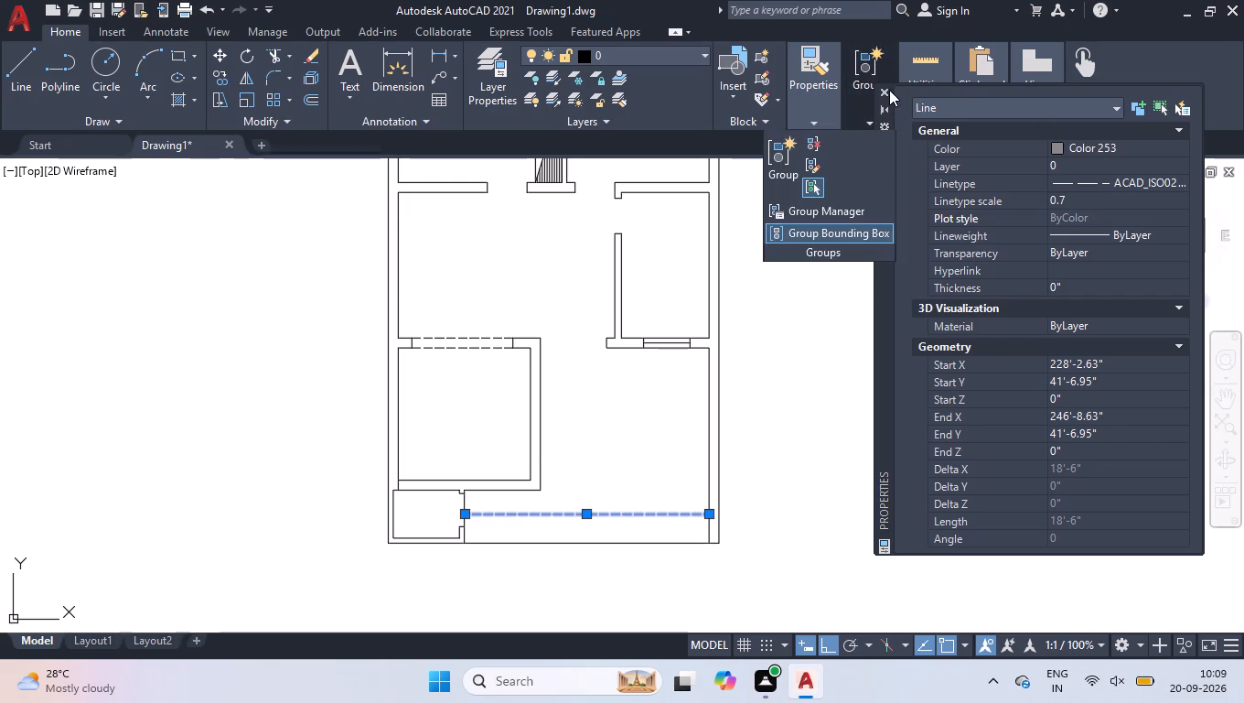
{"action": "left_click", "coordinate": [889, 90]}
{"action": "right_click", "coordinate": [859, 330]}
{"action": "left_click", "coordinate": [906, 516]}
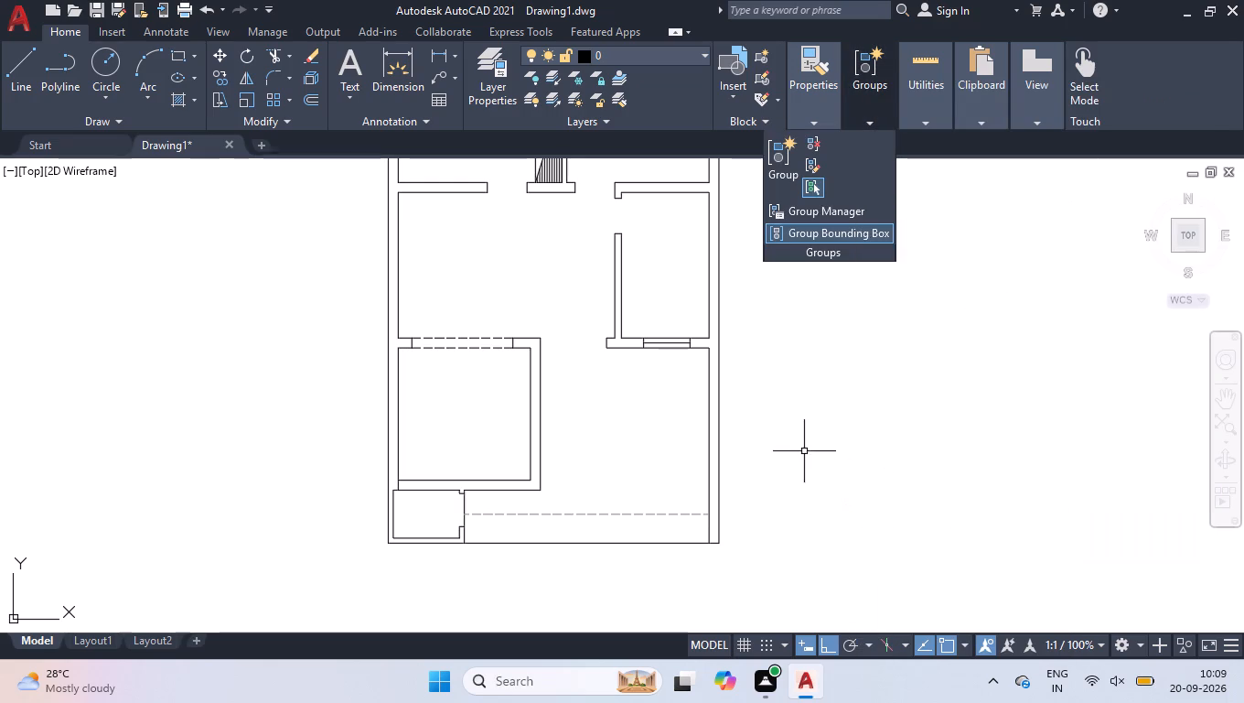
Insert six Door - Imperial blocks in the empty space left of the plan.
{"action": "left_click", "coordinate": [1188, 233]}
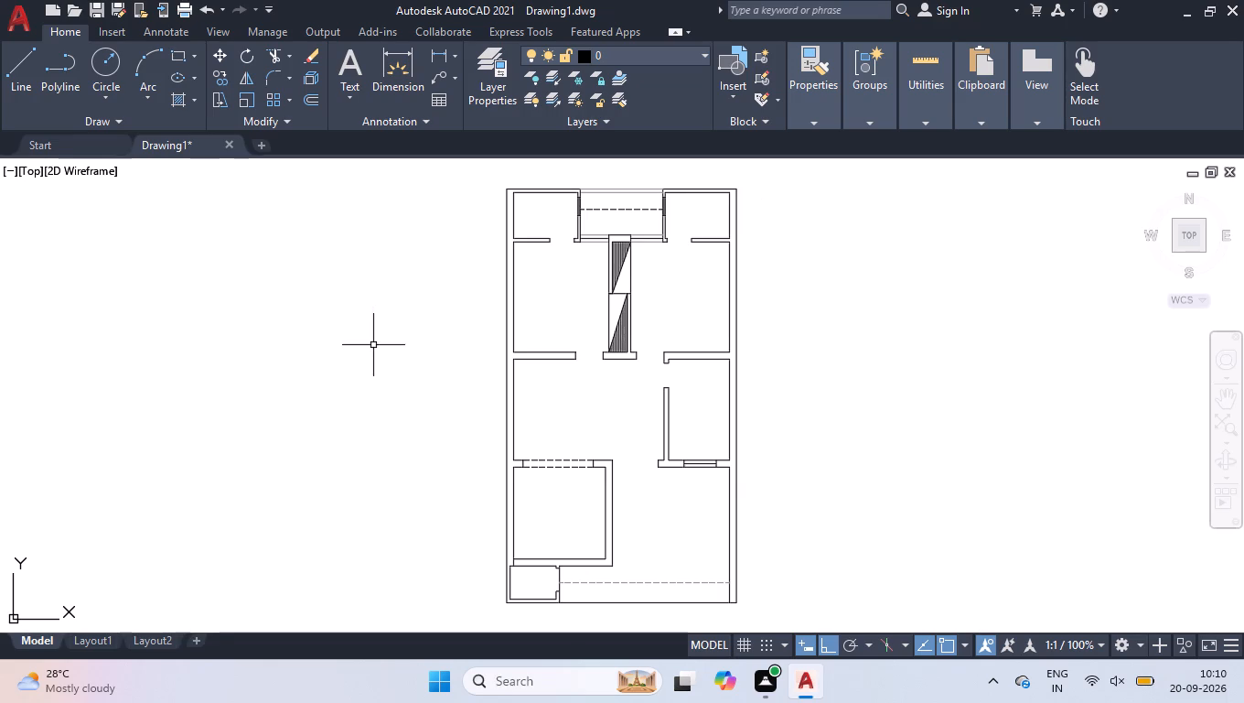
{"action": "key", "text": "ctrl+3"}
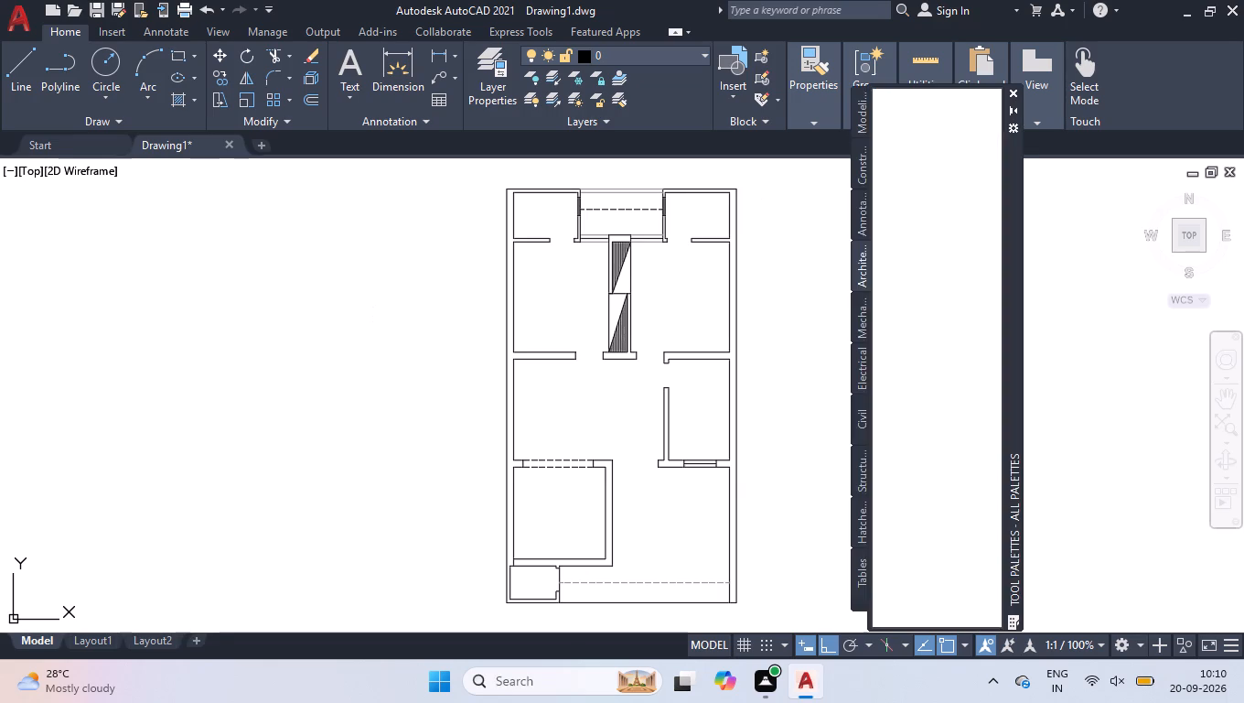
{"action": "left_click", "coordinate": [906, 146]}
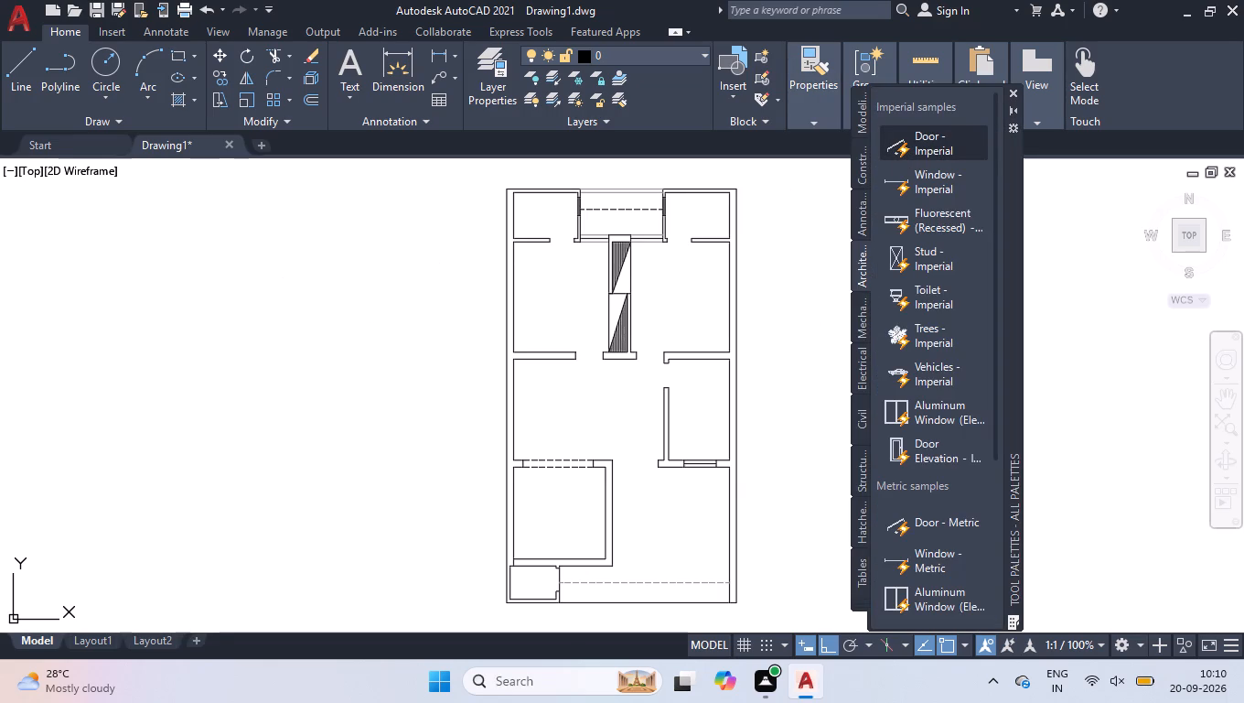
{"action": "left_click", "coordinate": [159, 312]}
{"action": "key", "text": "space"}
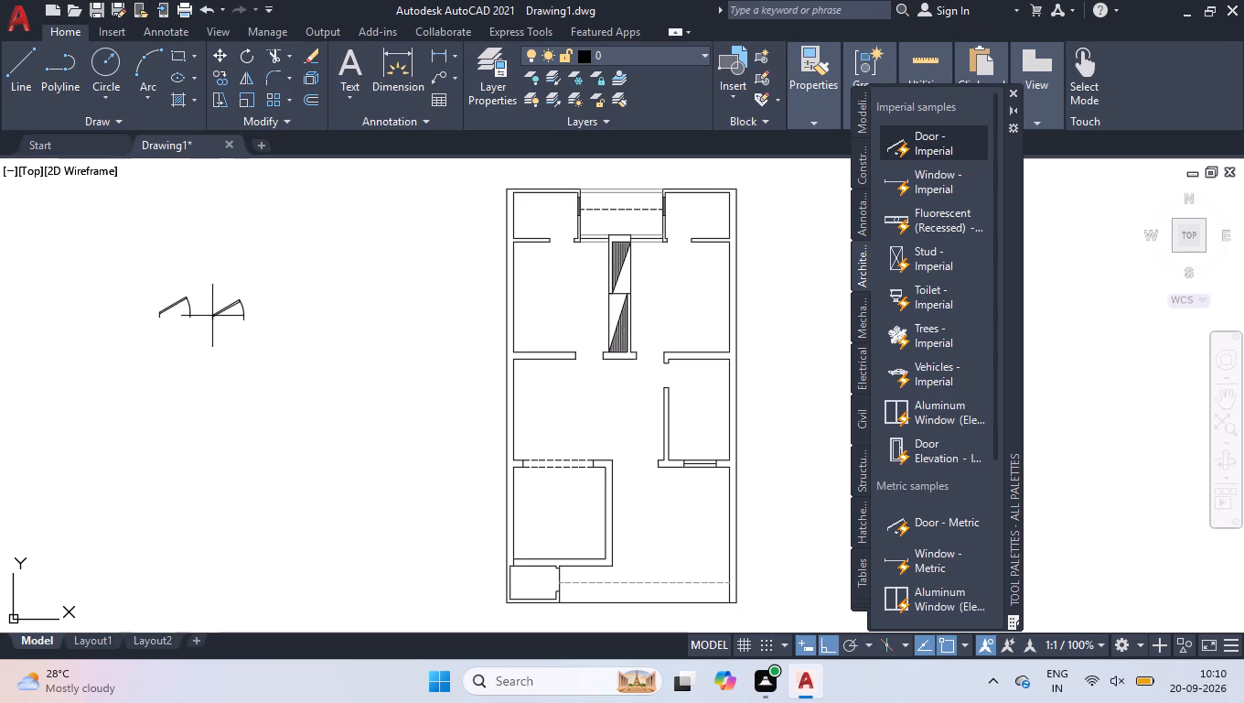
{"action": "left_click", "coordinate": [211, 318]}
{"action": "key", "text": "space"}
{"action": "left_click", "coordinate": [263, 326]}
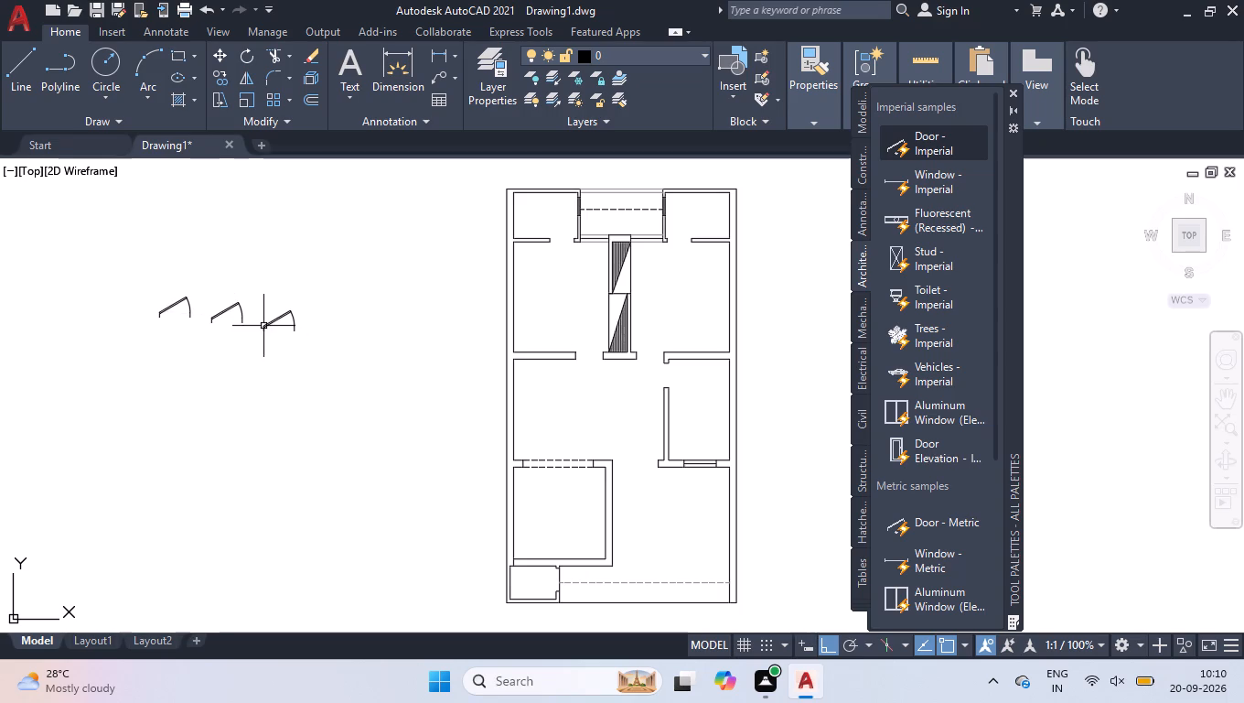
{"action": "key", "text": "space"}
{"action": "left_click", "coordinate": [179, 367]}
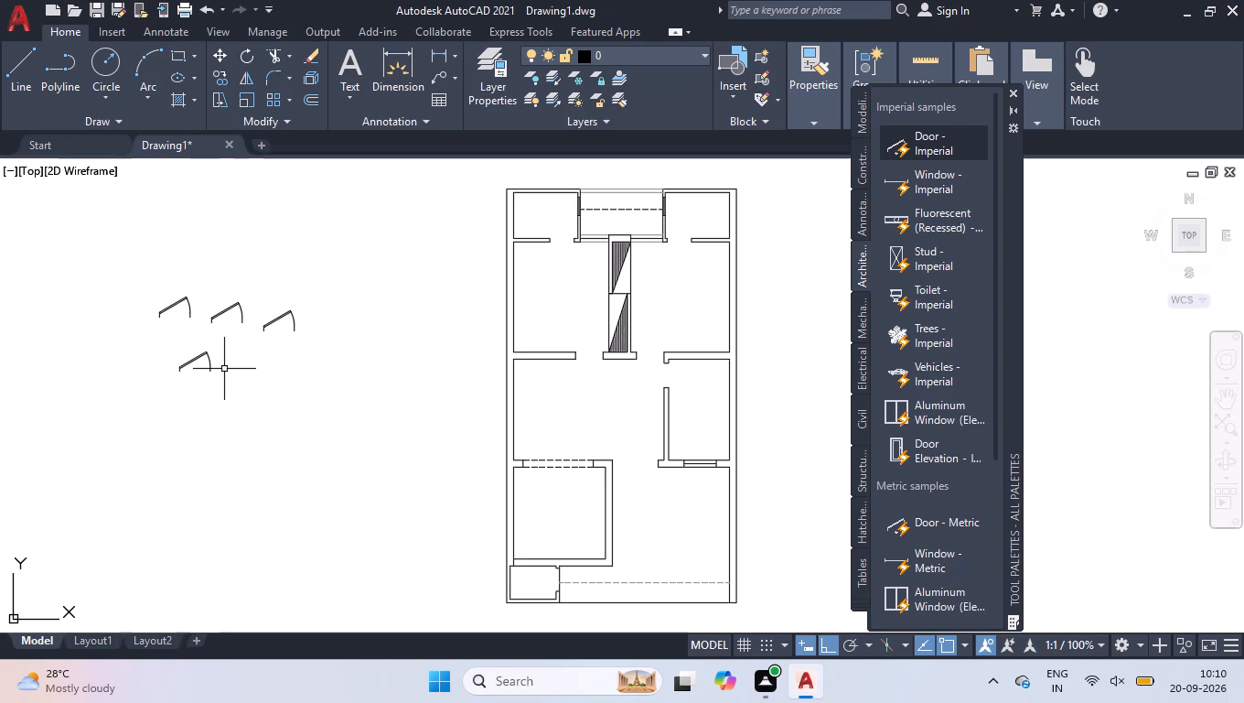
{"action": "key", "text": "space"}
{"action": "left_click", "coordinate": [233, 369]}
{"action": "key", "text": "space"}
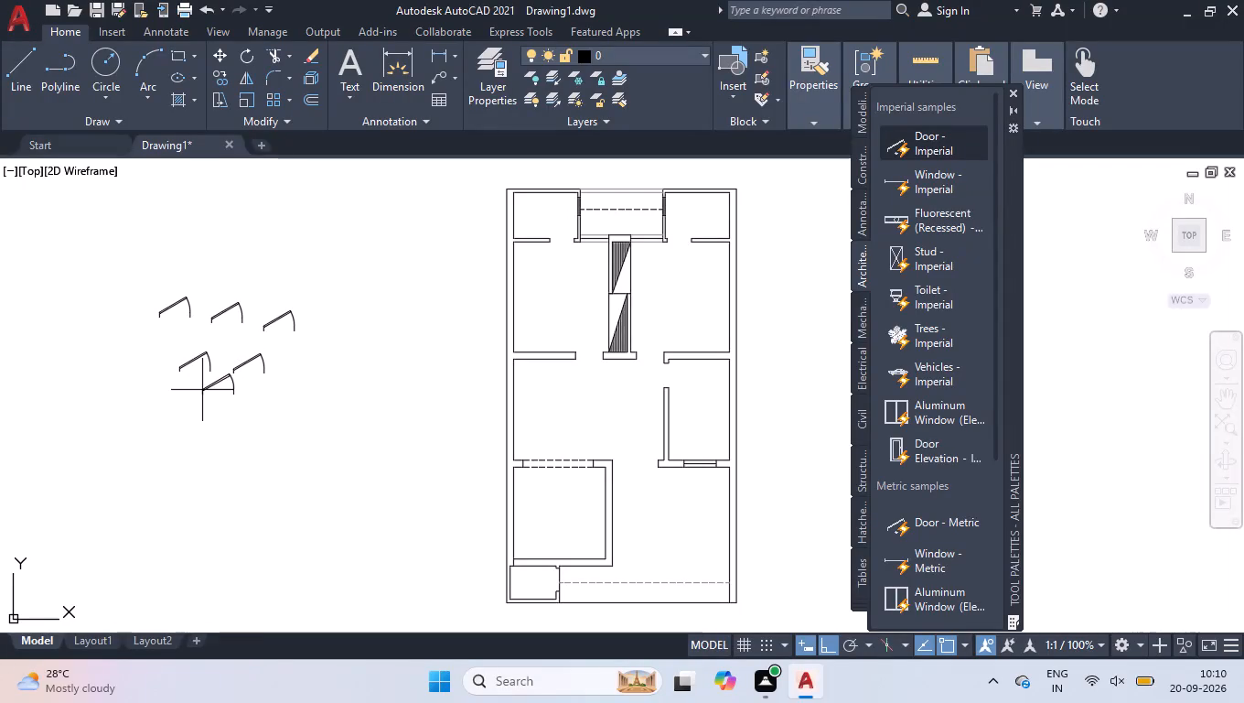
{"action": "left_click", "coordinate": [130, 367]}
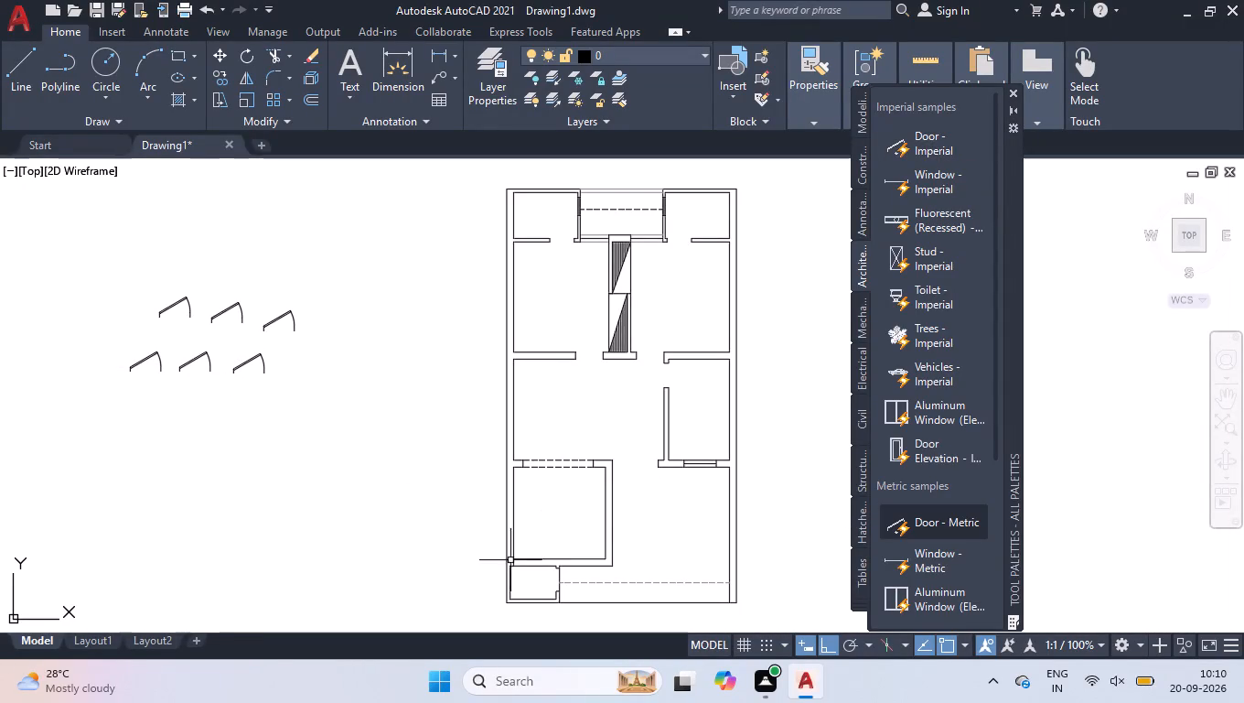
Insert four more Door - Imperial blocks beside the ones already placed left of the plan.
{"action": "key", "text": "space"}
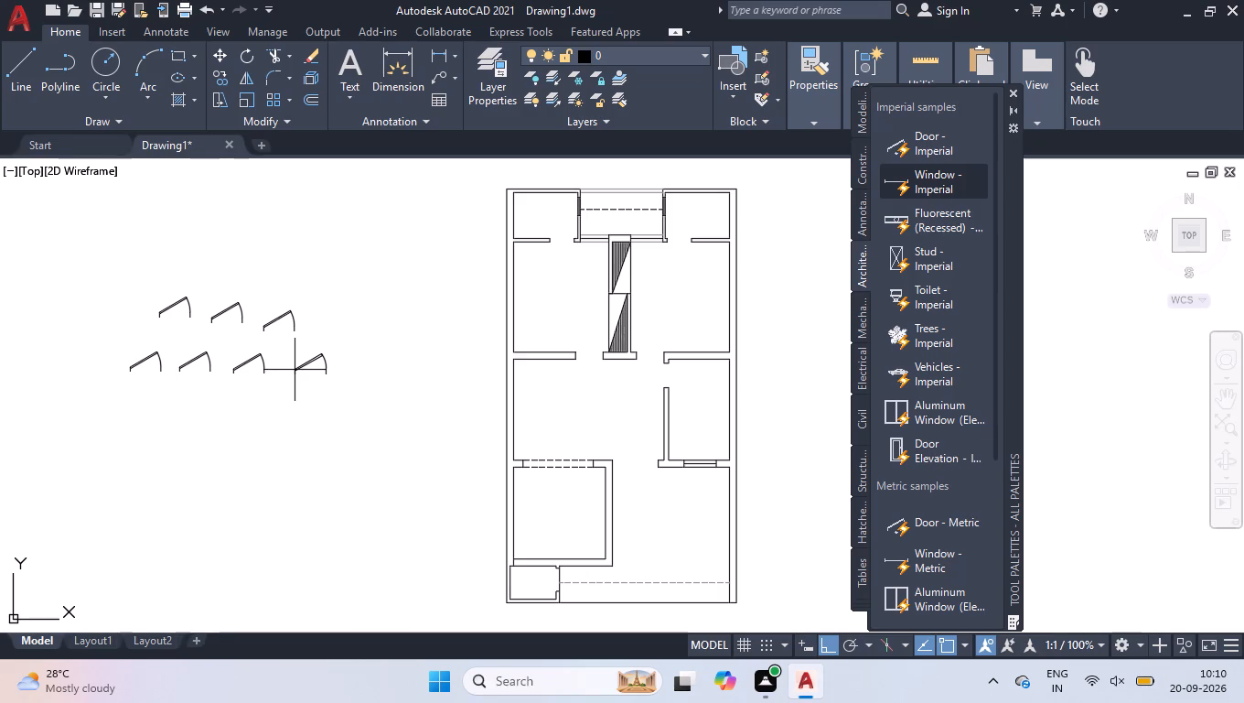
{"action": "left_click", "coordinate": [288, 372]}
{"action": "key", "text": "space"}
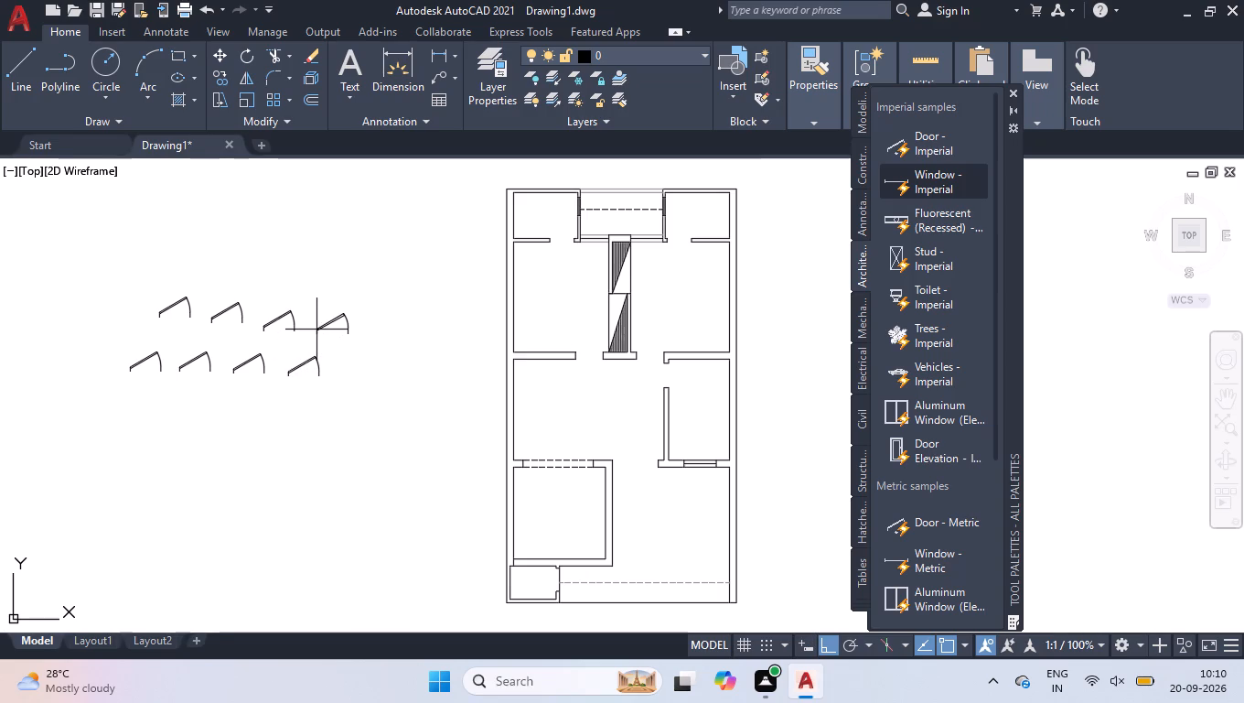
{"action": "left_click", "coordinate": [316, 330]}
{"action": "key", "text": "space"}
{"action": "left_click", "coordinate": [344, 372]}
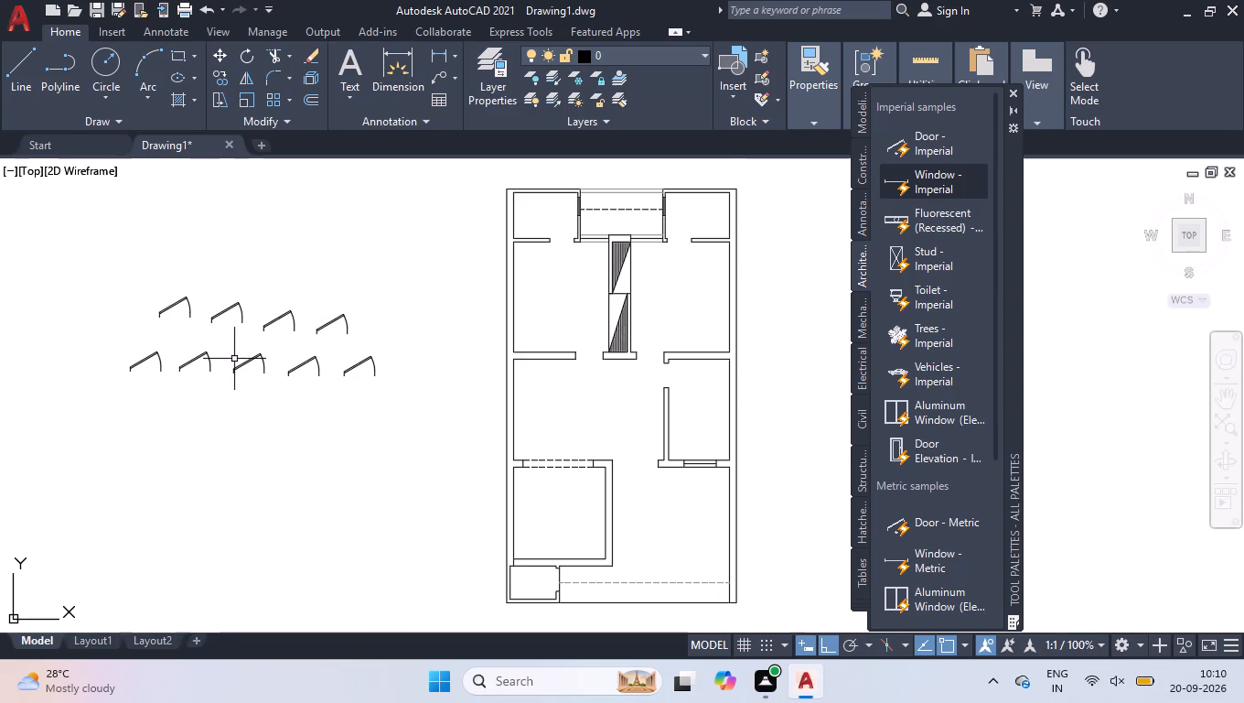
{"action": "key", "text": "space"}
{"action": "left_click", "coordinate": [93, 339]}
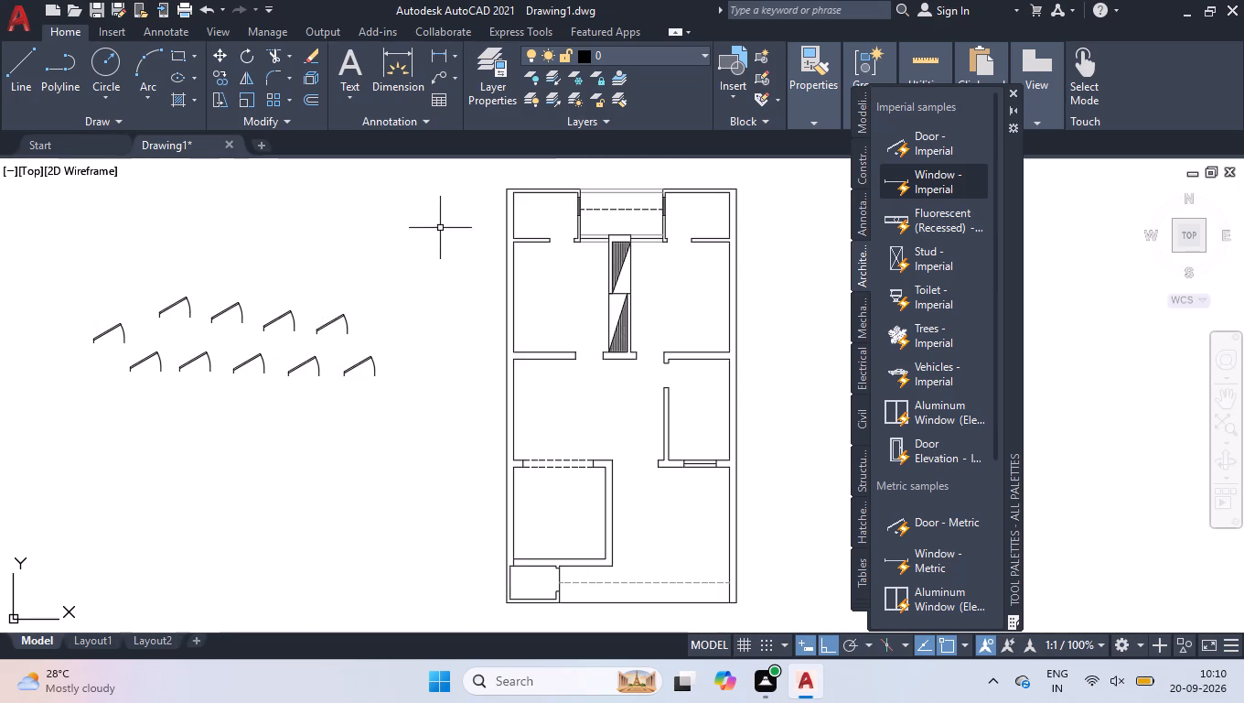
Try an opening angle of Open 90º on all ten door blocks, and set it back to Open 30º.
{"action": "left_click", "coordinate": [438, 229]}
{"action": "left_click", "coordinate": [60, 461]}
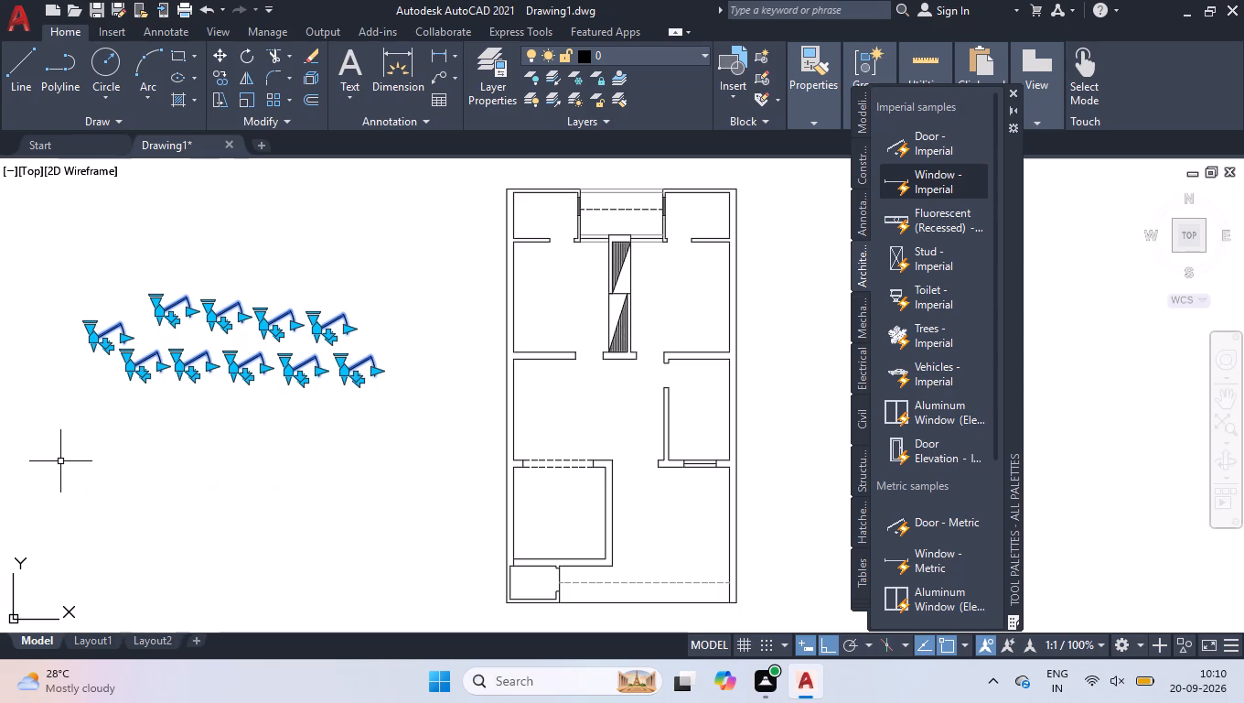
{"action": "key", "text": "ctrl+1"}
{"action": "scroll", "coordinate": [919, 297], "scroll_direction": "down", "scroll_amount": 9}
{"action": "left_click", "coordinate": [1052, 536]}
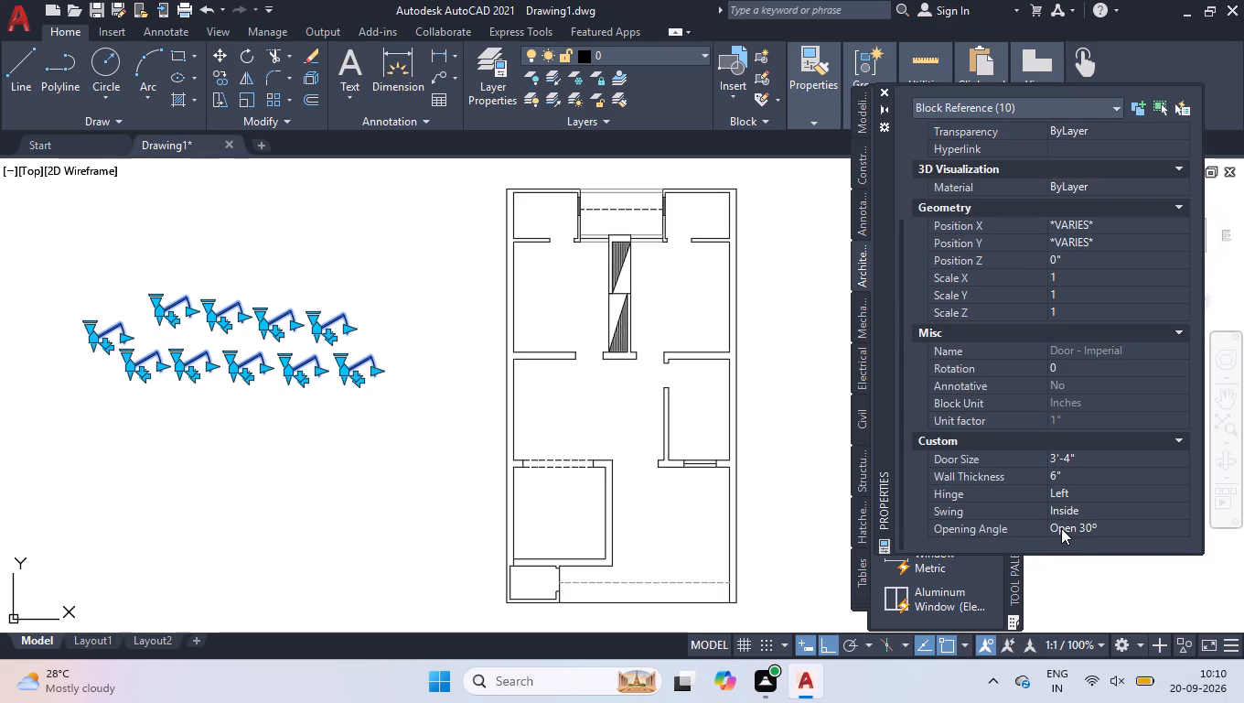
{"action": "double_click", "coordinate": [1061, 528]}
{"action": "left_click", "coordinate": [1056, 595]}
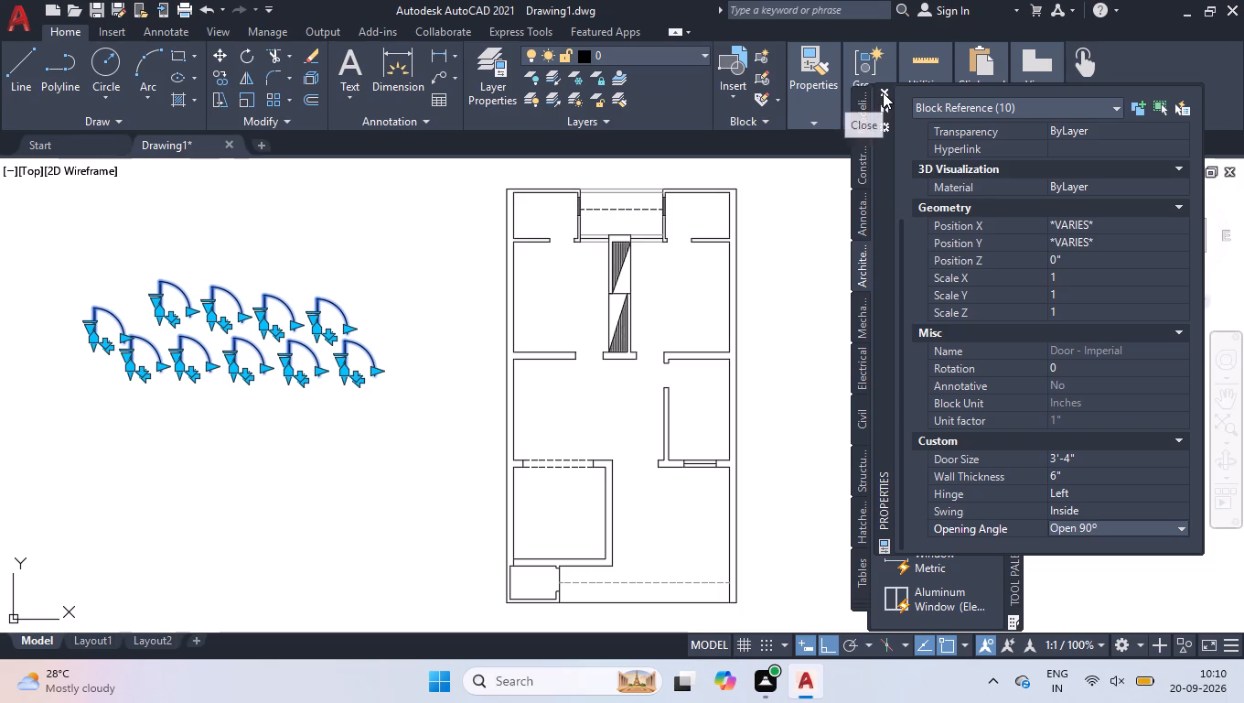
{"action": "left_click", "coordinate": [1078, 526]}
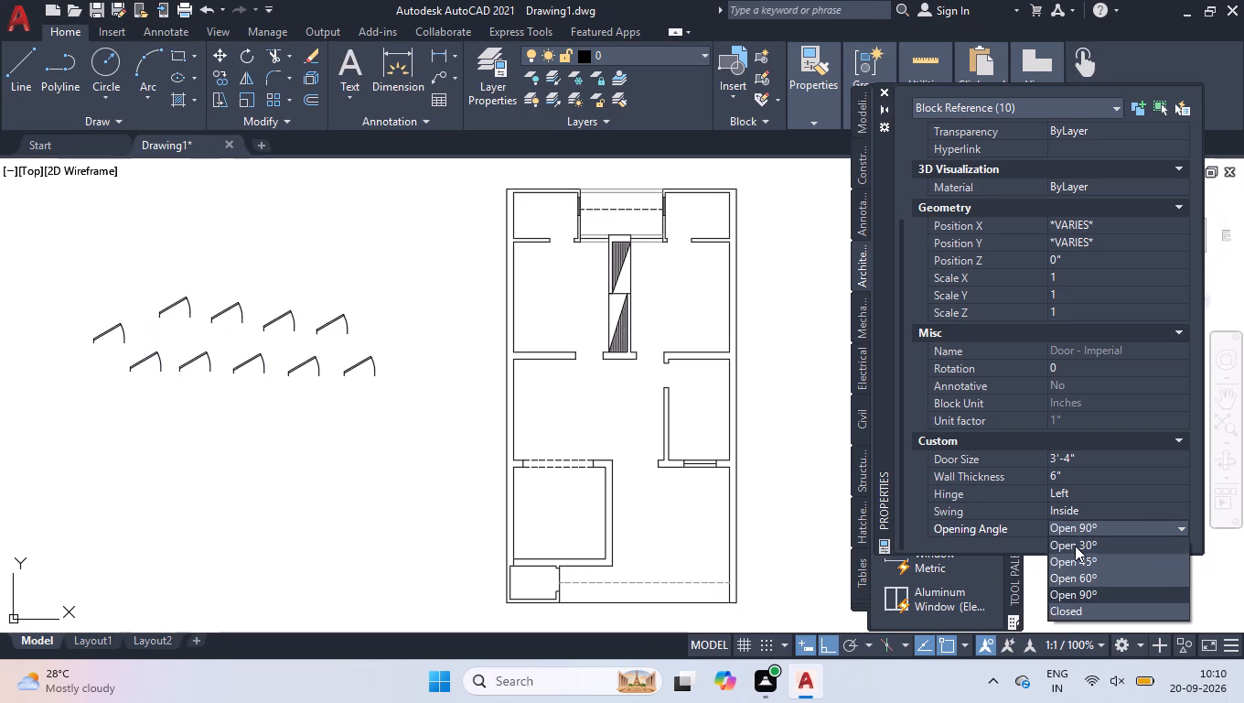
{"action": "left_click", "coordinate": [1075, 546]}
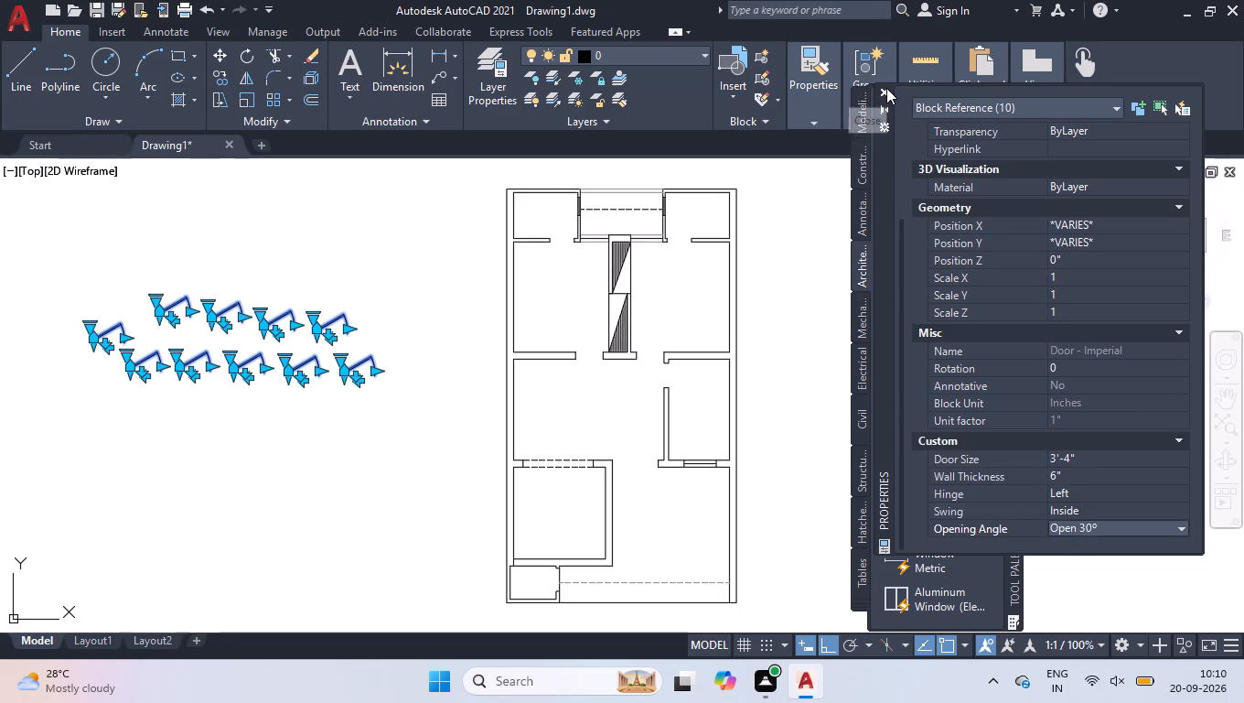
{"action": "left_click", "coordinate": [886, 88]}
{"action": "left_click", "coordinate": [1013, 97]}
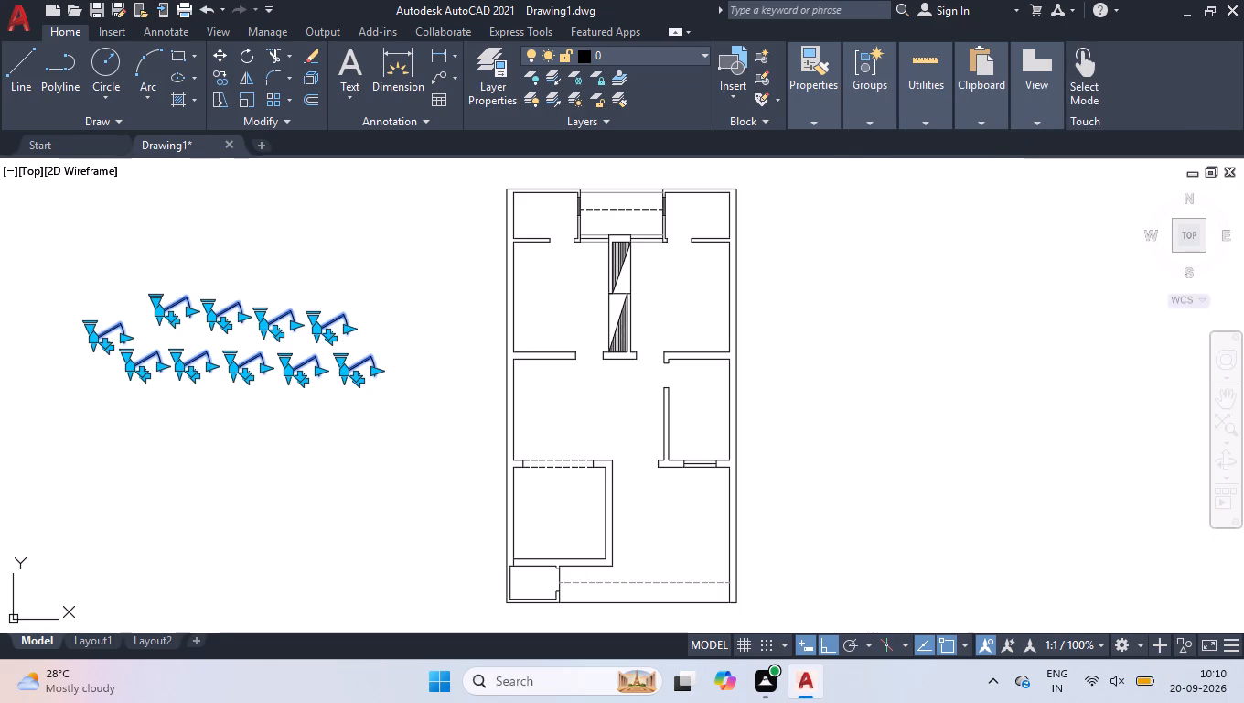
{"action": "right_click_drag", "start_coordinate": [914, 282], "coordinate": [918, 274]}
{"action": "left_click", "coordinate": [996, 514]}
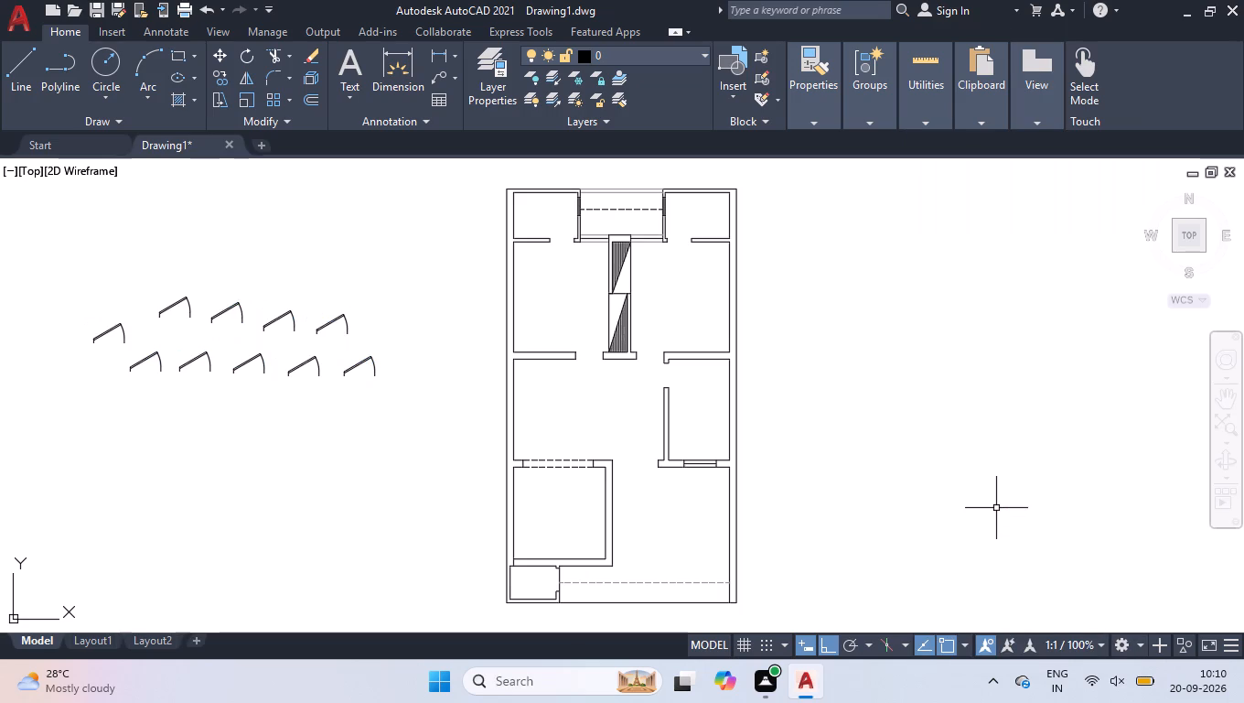
Move one loose door block by its jamb's lower end to the wall corner at the upper-right room's door opening.
{"action": "left_click", "coordinate": [354, 366]}
{"action": "scroll", "coordinate": [354, 366], "scroll_direction": "up", "scroll_amount": 3}
{"action": "key", "text": "m"}
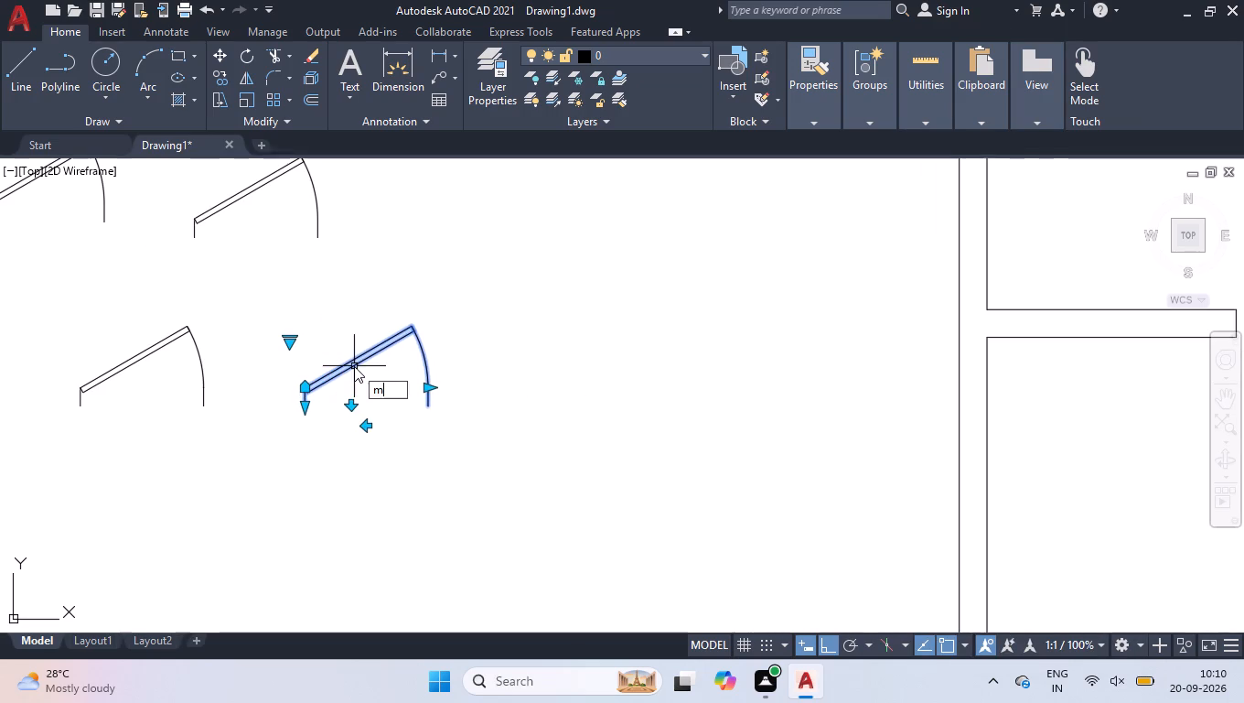
{"action": "key", "text": "Return"}
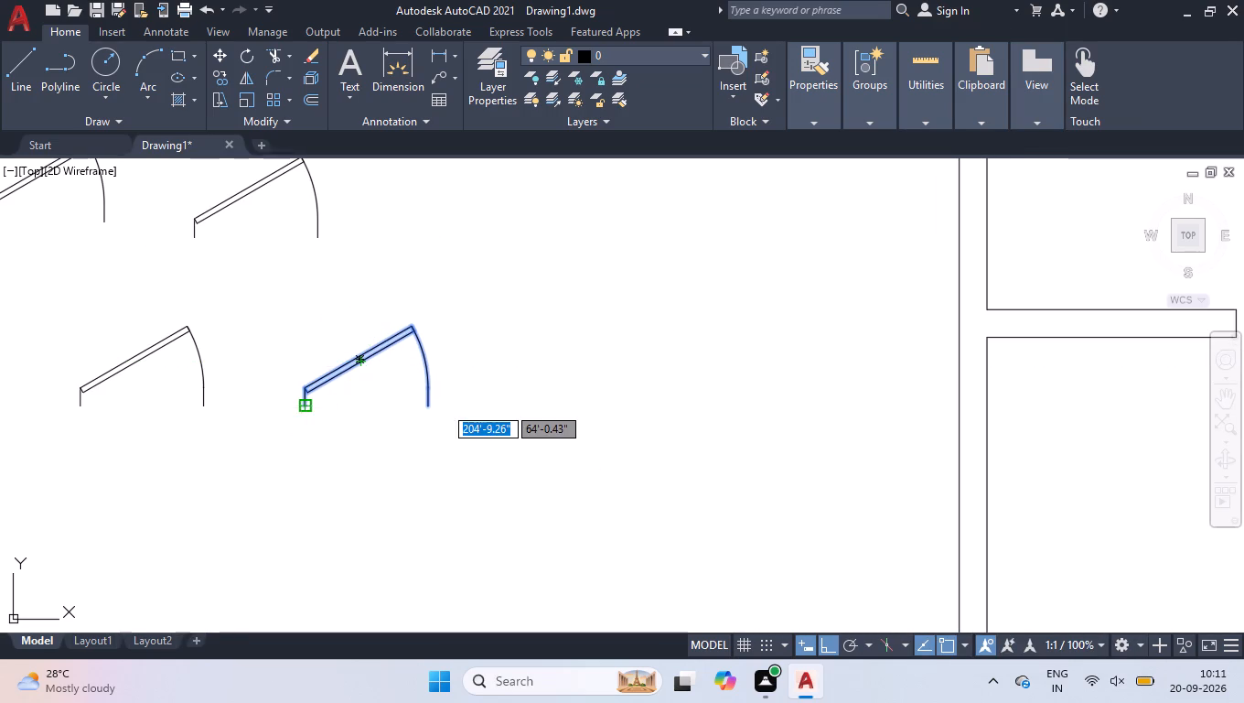
{"action": "left_click", "coordinate": [305, 406]}
{"action": "scroll", "coordinate": [308, 389], "scroll_direction": "down", "scroll_amount": 2}
{"action": "scroll", "coordinate": [376, 351], "scroll_direction": "down", "scroll_amount": 2}
{"action": "scroll", "coordinate": [533, 271], "scroll_direction": "up", "scroll_amount": 1}
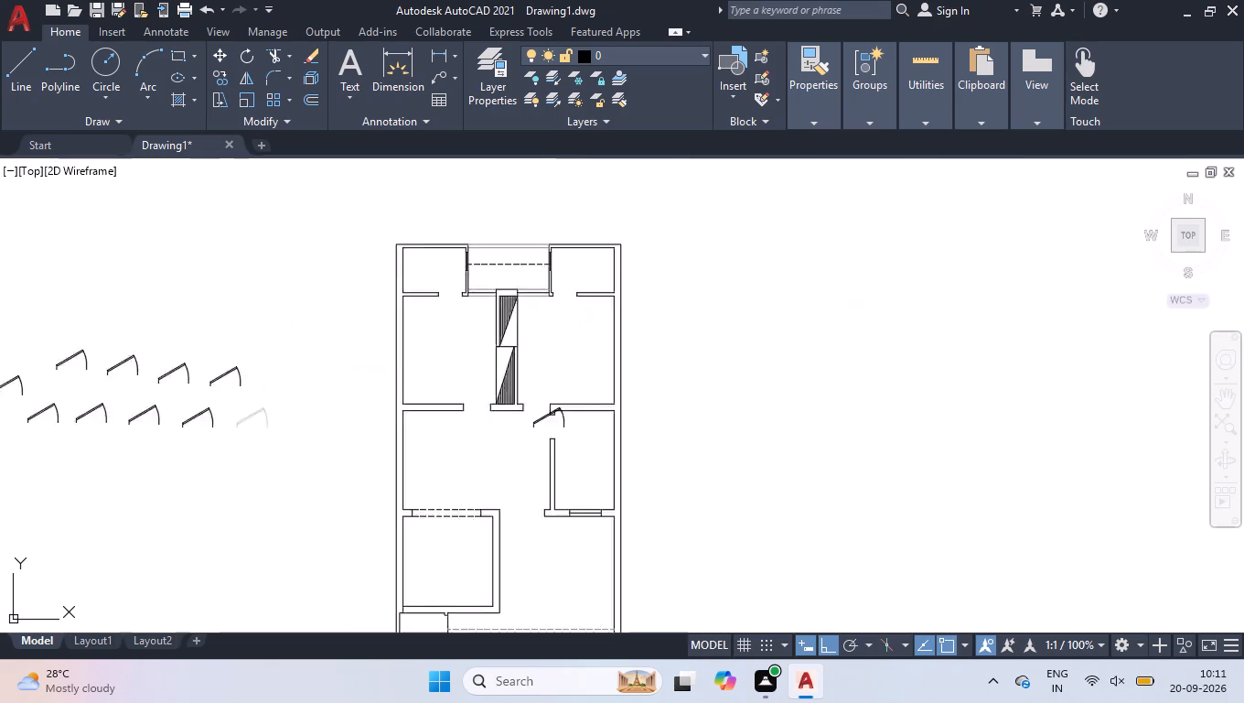
{"action": "scroll", "coordinate": [534, 268], "scroll_direction": "up", "scroll_amount": 4}
{"action": "left_click", "coordinate": [600, 434]}
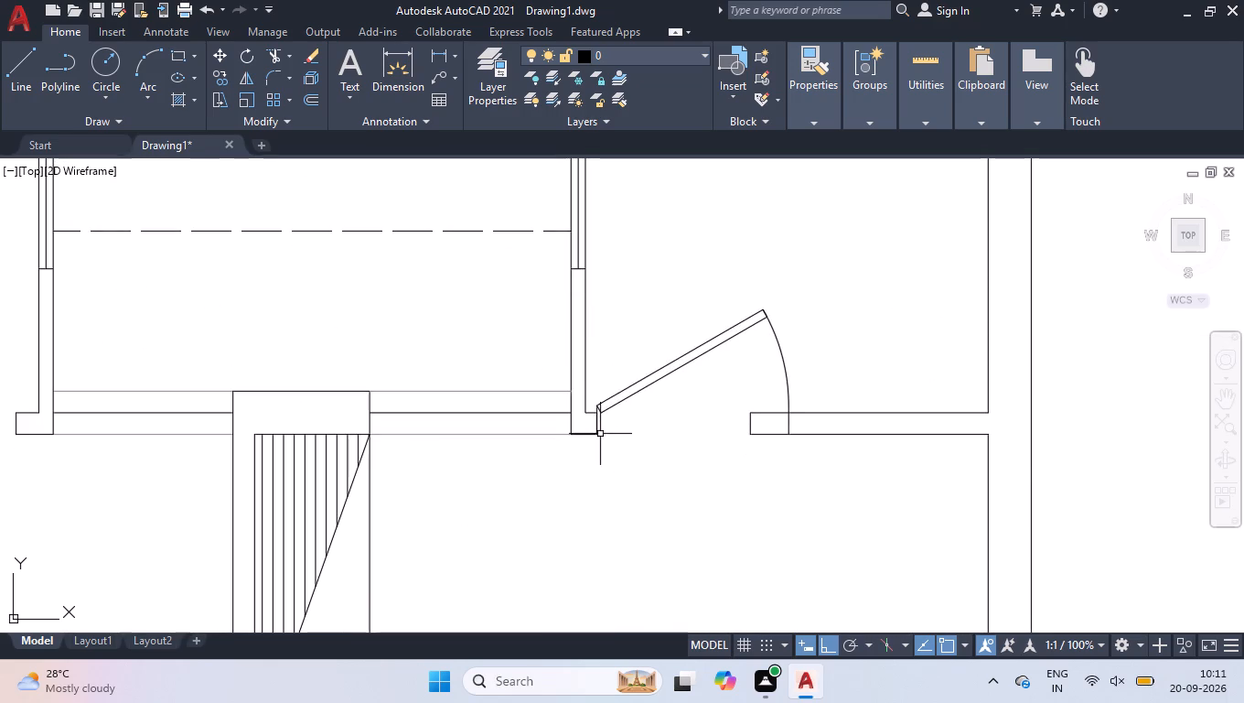
Flip a loose door block to mirror its swing and move it by its jamb's lower end to the upper-left room's door opening.
{"action": "scroll", "coordinate": [649, 366], "scroll_direction": "down", "scroll_amount": 3}
{"action": "left_click", "coordinate": [127, 501]}
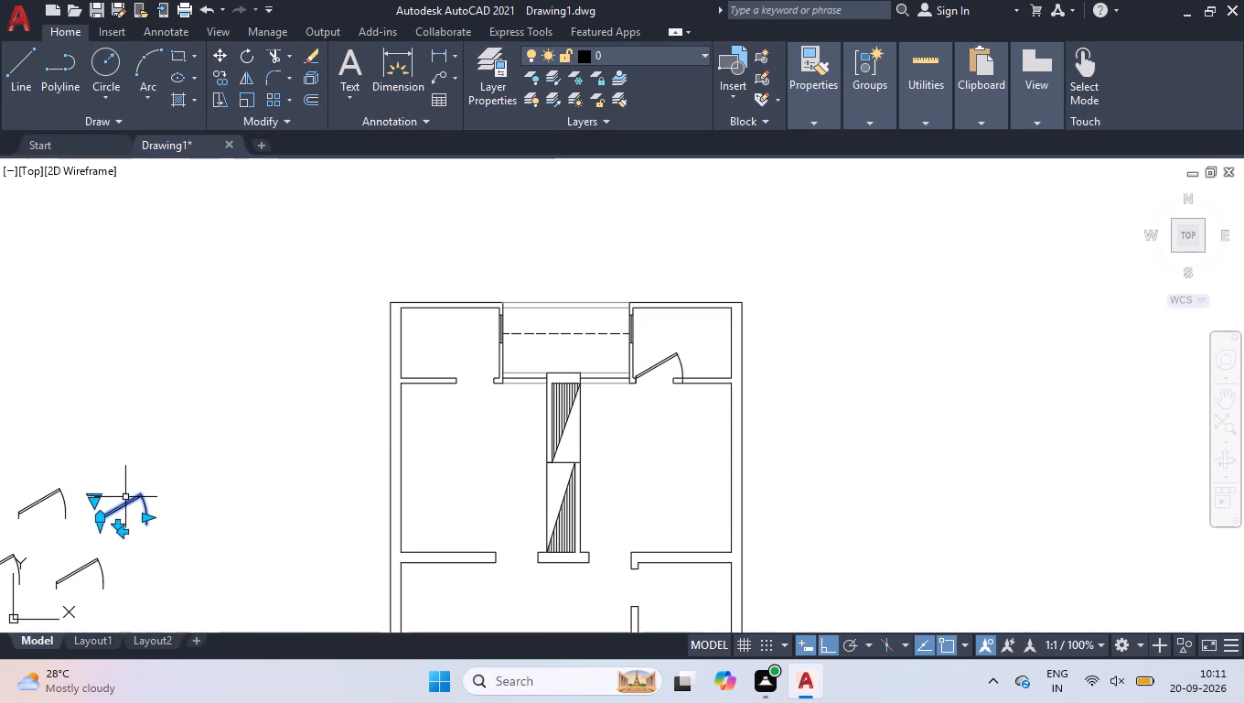
{"action": "scroll", "coordinate": [109, 544], "scroll_direction": "up", "scroll_amount": 2}
{"action": "left_click", "coordinate": [140, 518]}
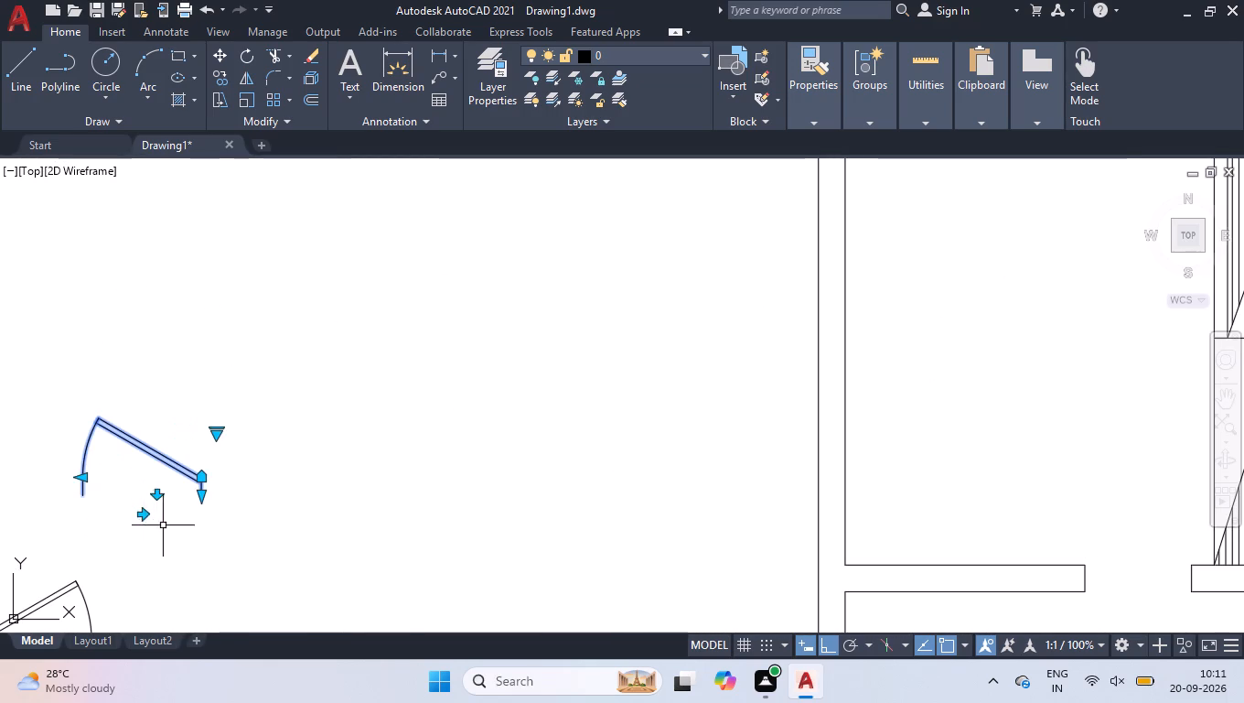
{"action": "key", "text": "space"}
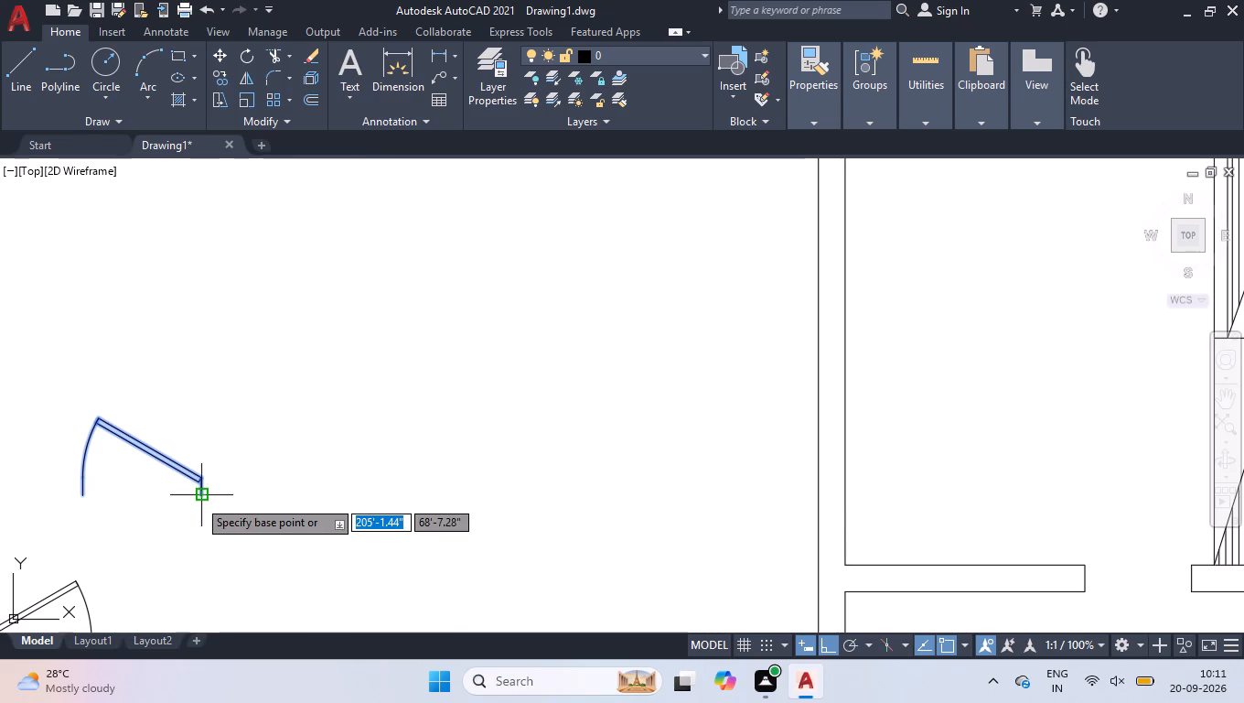
{"action": "left_click", "coordinate": [198, 498]}
{"action": "scroll", "coordinate": [209, 502], "scroll_direction": "down", "scroll_amount": 2}
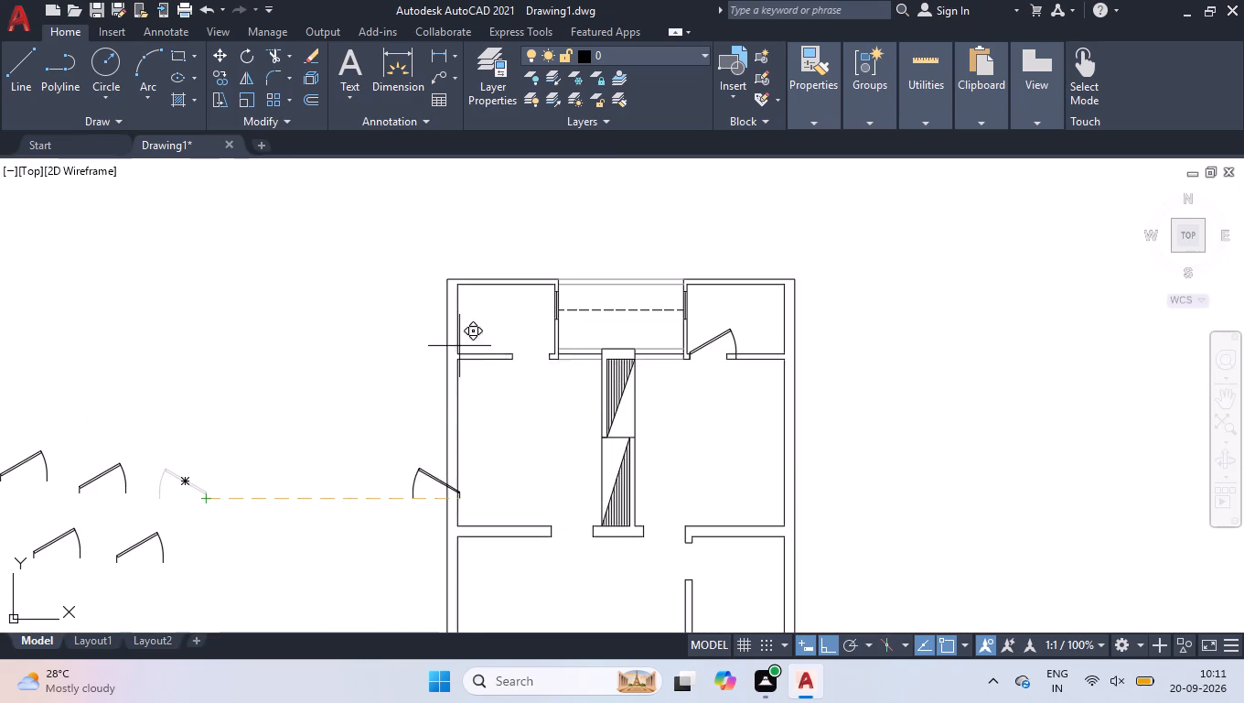
{"action": "scroll", "coordinate": [528, 332], "scroll_direction": "up", "scroll_amount": 2}
{"action": "left_click", "coordinate": [572, 406]}
Move a loose door block by its jamb's lower end to the lower-right corner of the short wall below the hatched corridor.
{"action": "scroll", "coordinate": [493, 315], "scroll_direction": "down", "scroll_amount": 2}
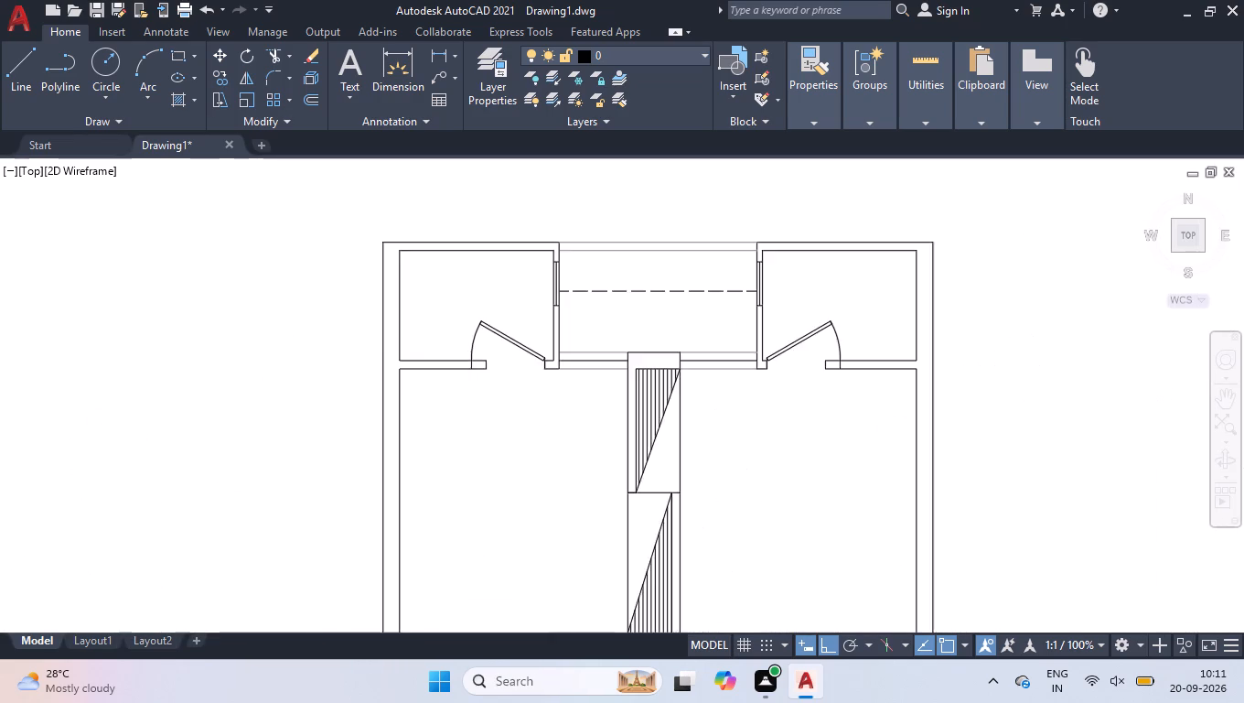
{"action": "left_click", "coordinate": [140, 543]}
{"action": "scroll", "coordinate": [84, 554], "scroll_direction": "up", "scroll_amount": 2}
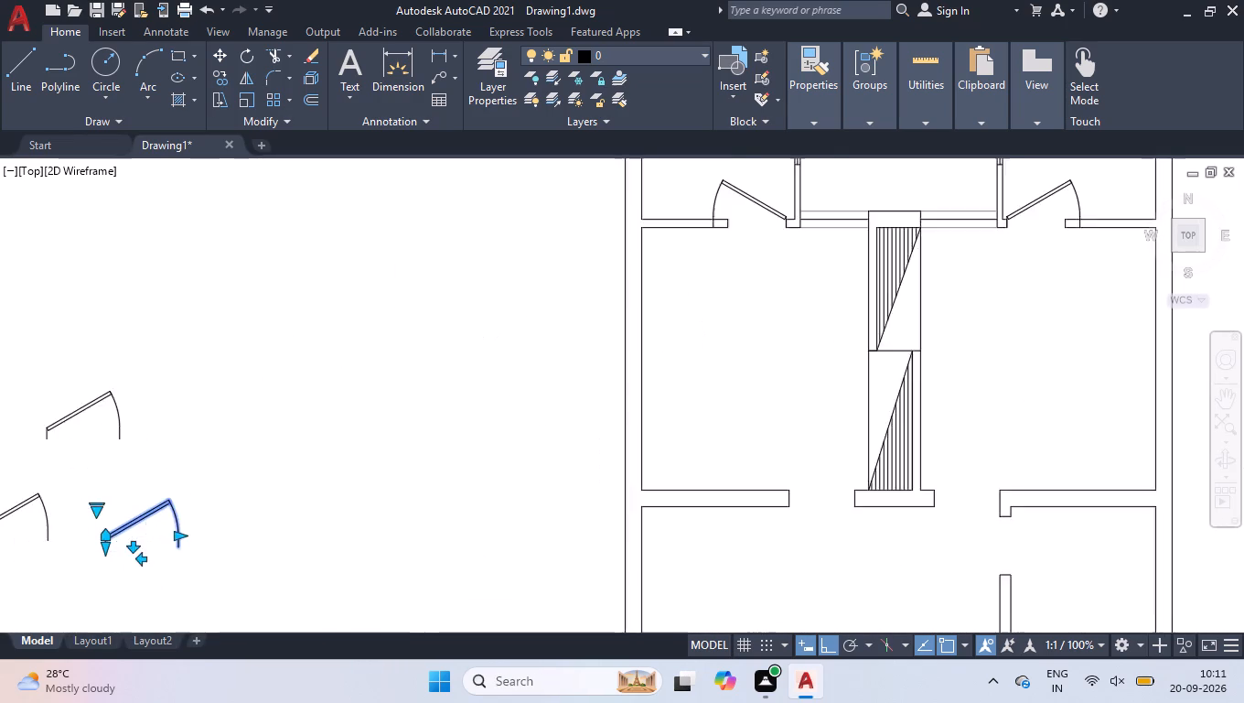
{"action": "key", "text": "space"}
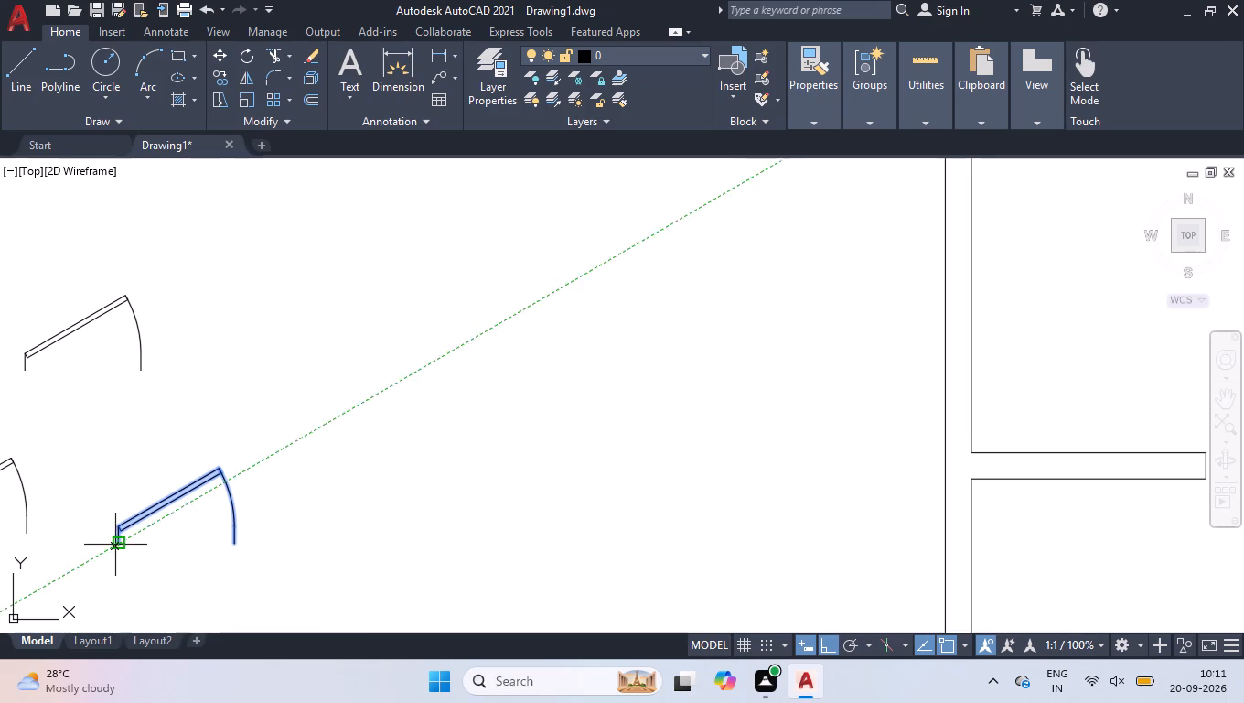
{"action": "left_click", "coordinate": [116, 544]}
{"action": "scroll", "coordinate": [136, 484], "scroll_direction": "down", "scroll_amount": 2}
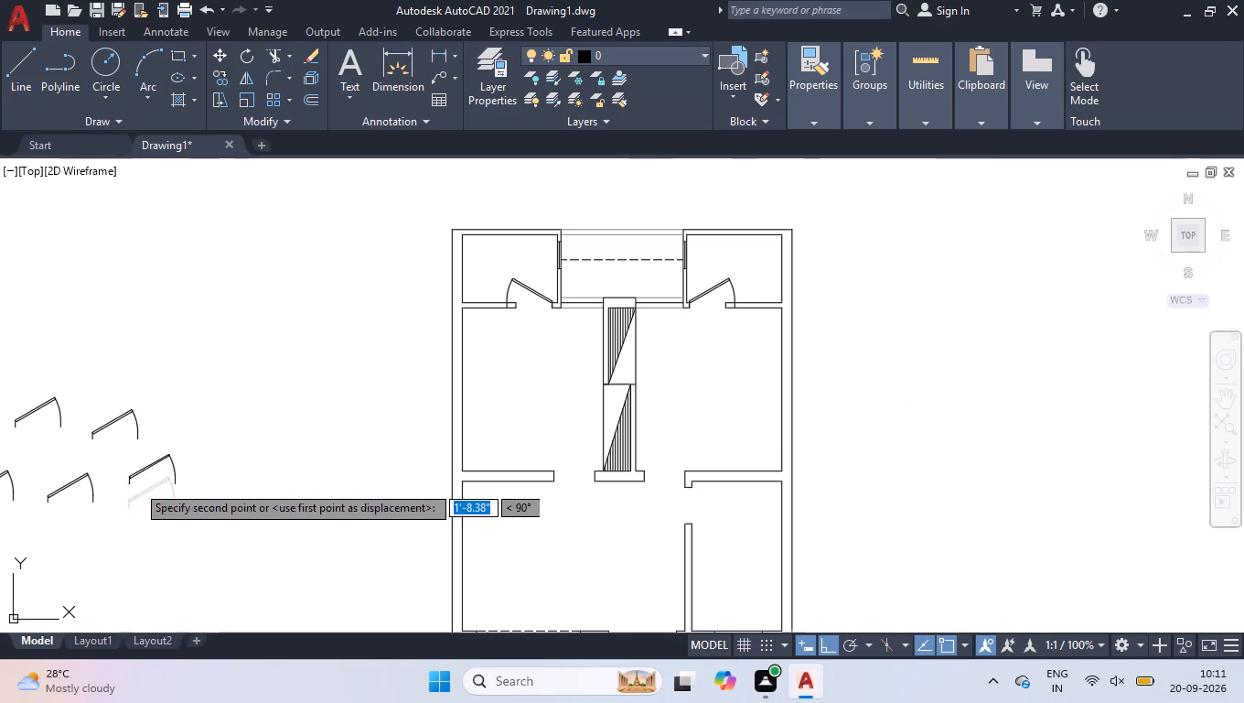
{"action": "scroll", "coordinate": [664, 452], "scroll_direction": "up", "scroll_amount": 2}
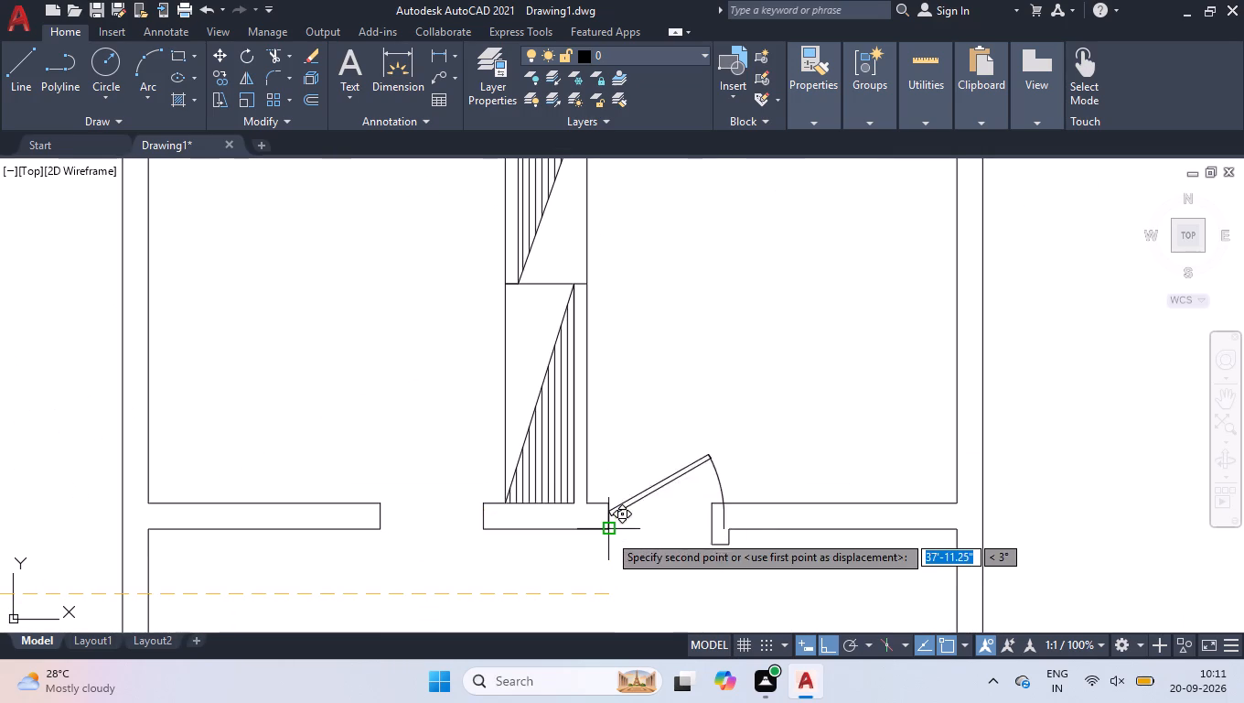
{"action": "left_click", "coordinate": [608, 527]}
Flip another loose door block and move it by its jamb's lower end to the lower-left corner of the short wall below the hatched corridor.
{"action": "scroll", "coordinate": [628, 427], "scroll_direction": "down", "scroll_amount": 2}
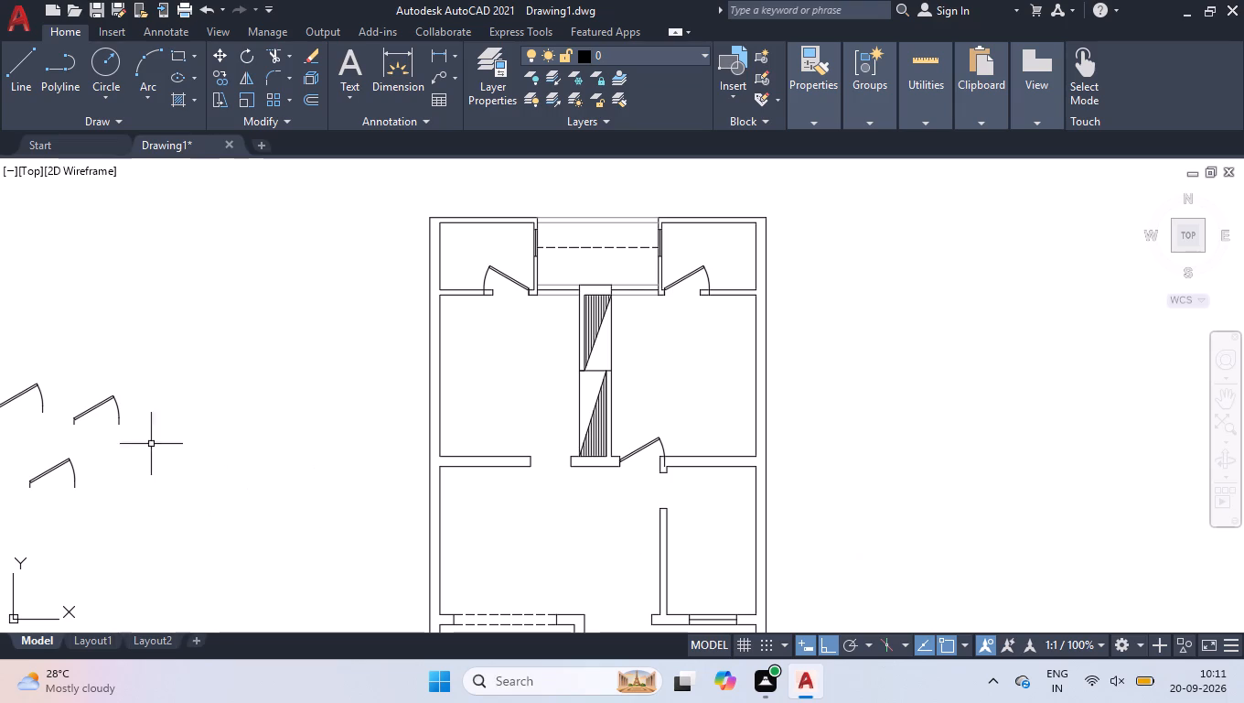
{"action": "left_click_drag", "start_coordinate": [127, 394], "coordinate": [123, 406]}
{"action": "left_click", "coordinate": [106, 415]}
{"action": "scroll", "coordinate": [80, 422], "scroll_direction": "up", "scroll_amount": 3}
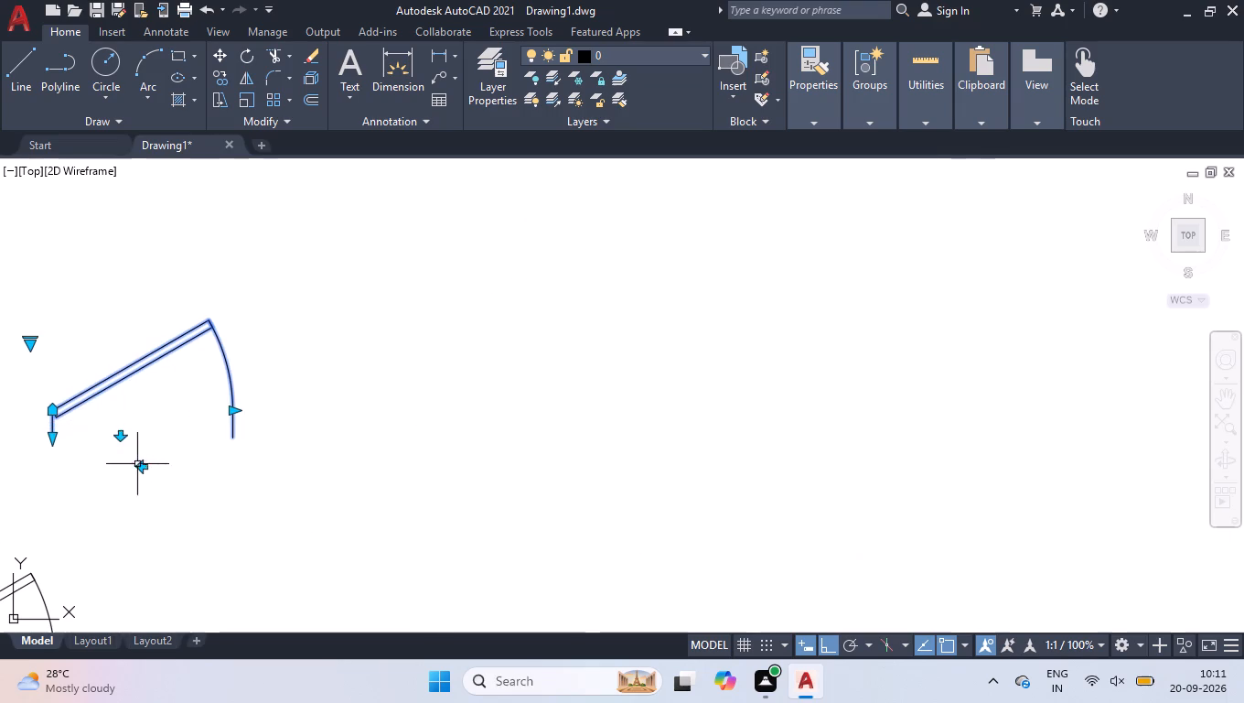
{"action": "left_click", "coordinate": [141, 470]}
{"action": "key", "text": "space"}
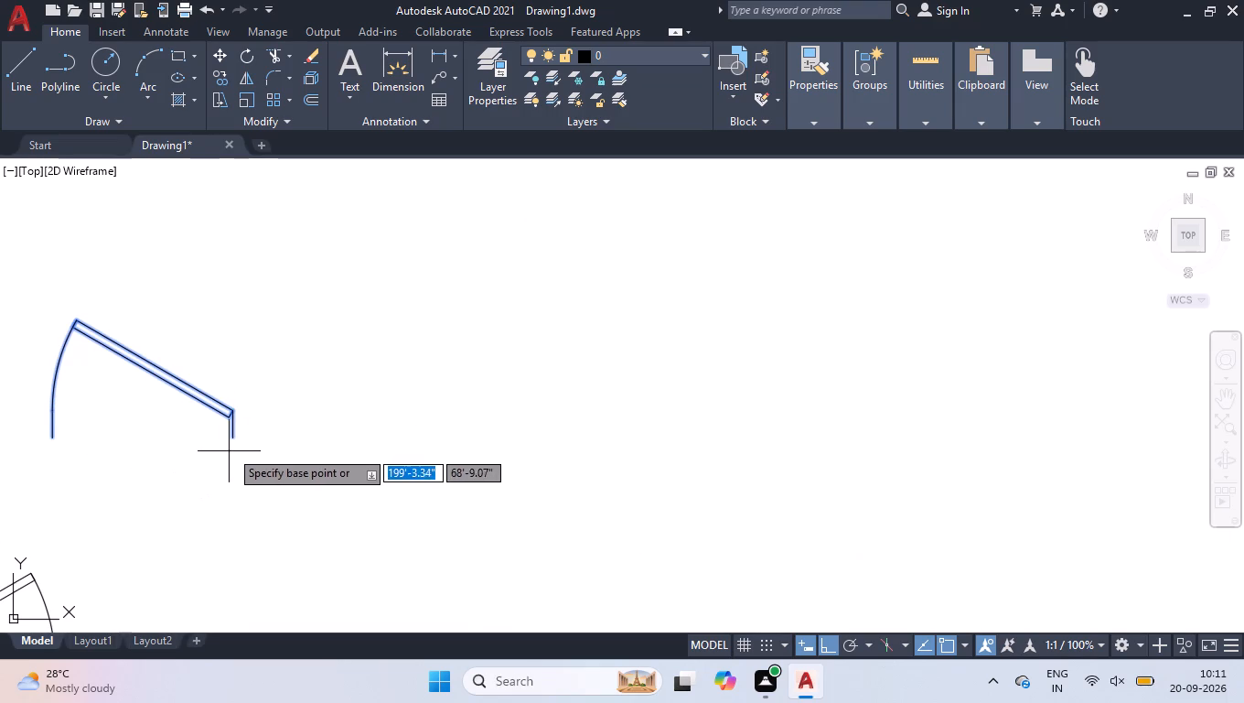
{"action": "left_click", "coordinate": [234, 443]}
{"action": "scroll", "coordinate": [247, 406], "scroll_direction": "down", "scroll_amount": 1}
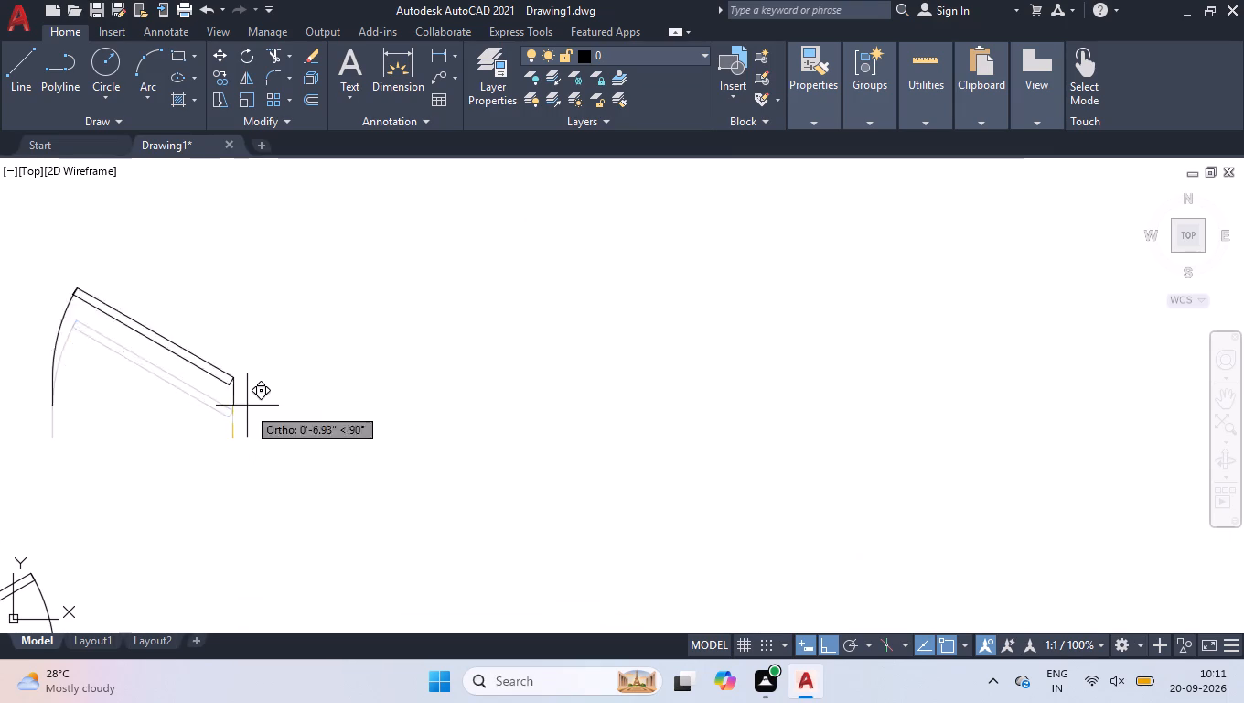
{"action": "scroll", "coordinate": [247, 406], "scroll_direction": "down", "scroll_amount": 2}
{"action": "scroll", "coordinate": [736, 449], "scroll_direction": "up", "scroll_amount": 2}
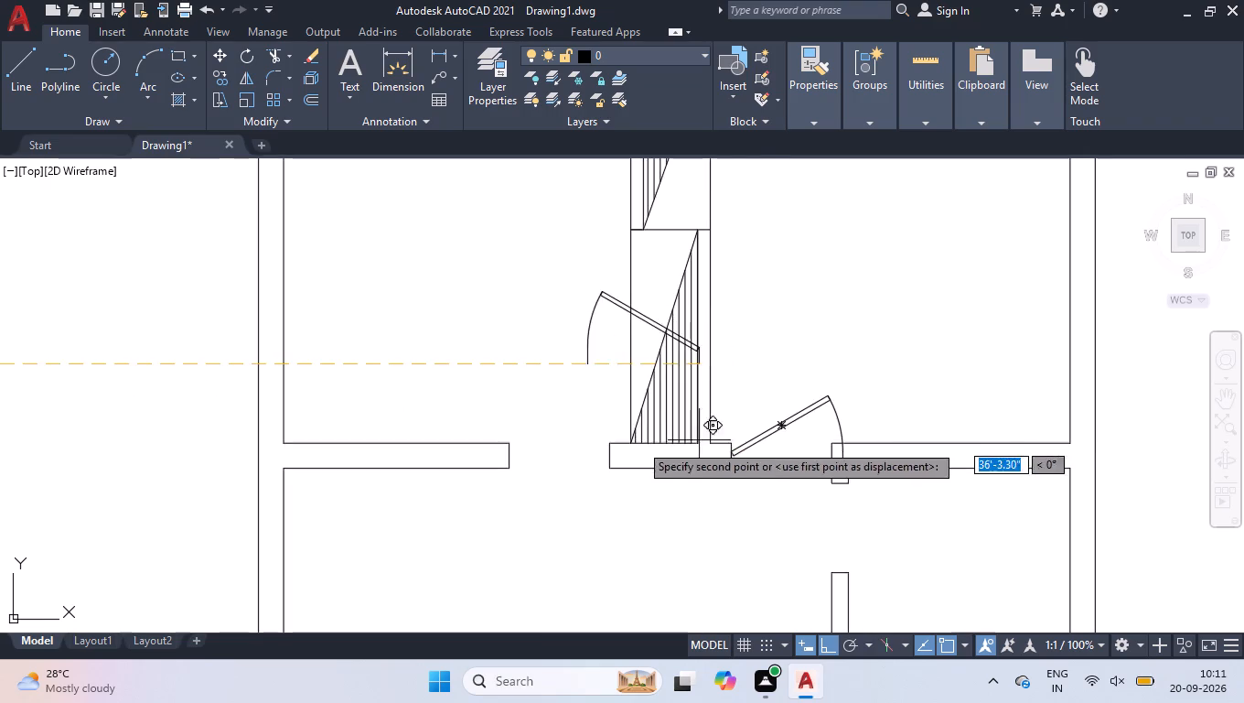
{"action": "scroll", "coordinate": [620, 443], "scroll_direction": "up", "scroll_amount": 1}
{"action": "left_click", "coordinate": [603, 485]}
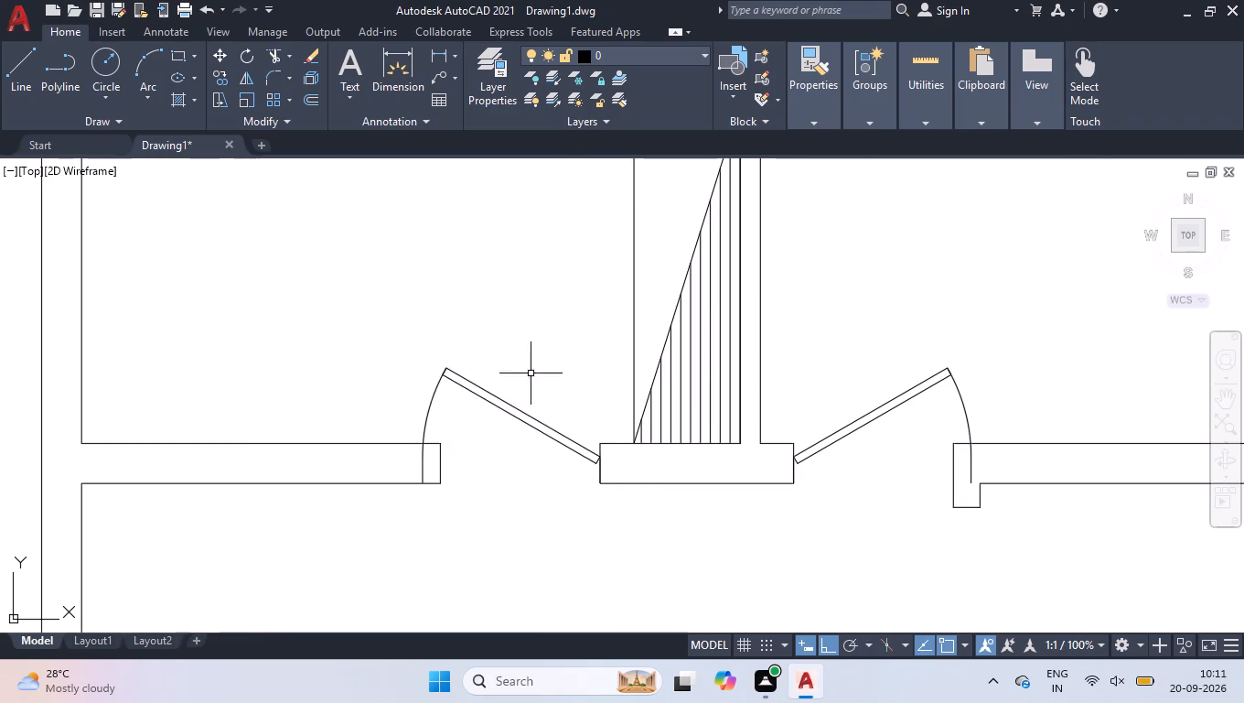
Move a loose door block by its jamb's lower end to the wall junction at the lower-left room's upper-right corner.
{"action": "scroll", "coordinate": [529, 370], "scroll_direction": "down", "scroll_amount": 4}
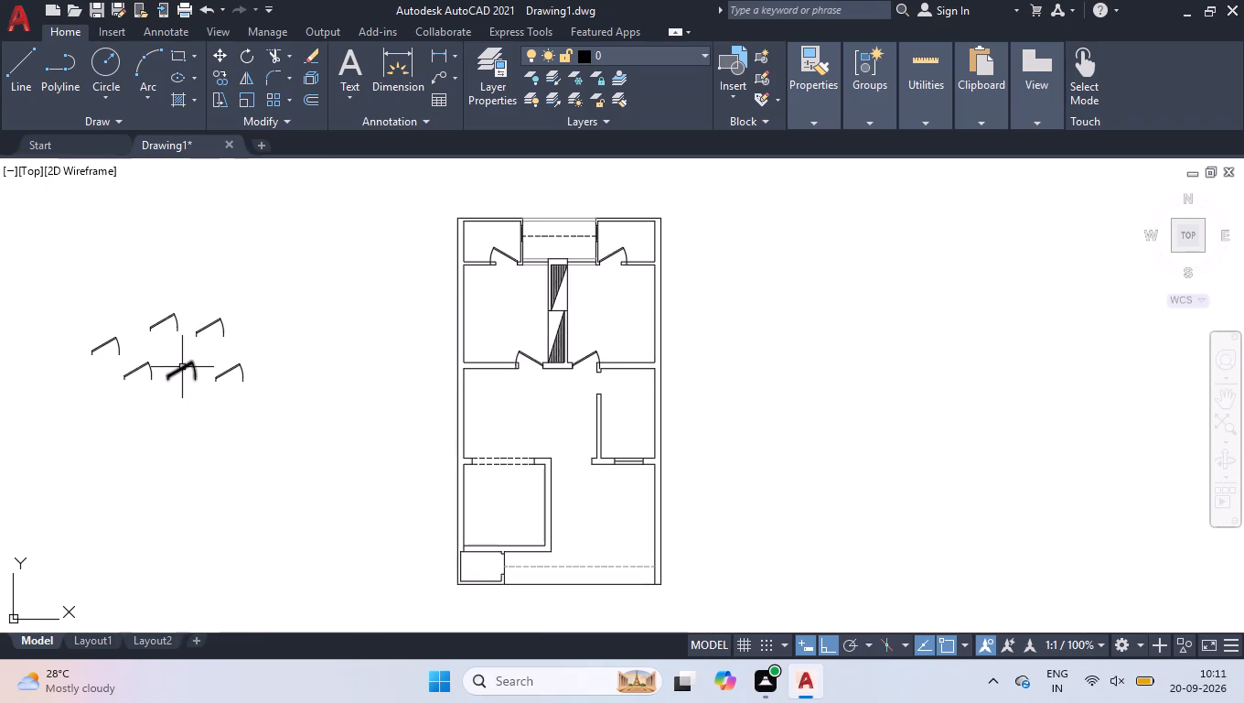
{"action": "left_click", "coordinate": [182, 367]}
{"action": "scroll", "coordinate": [182, 367], "scroll_direction": "up", "scroll_amount": 3}
{"action": "key", "text": "space"}
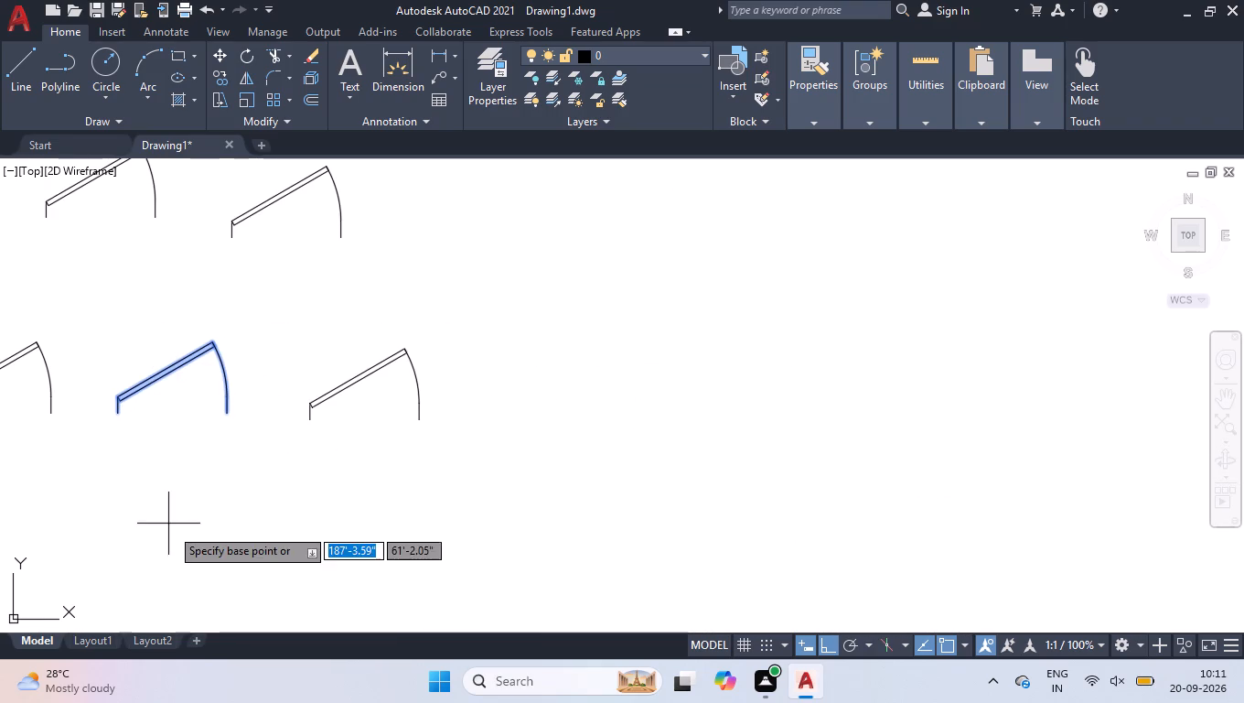
{"action": "left_click", "coordinate": [115, 414]}
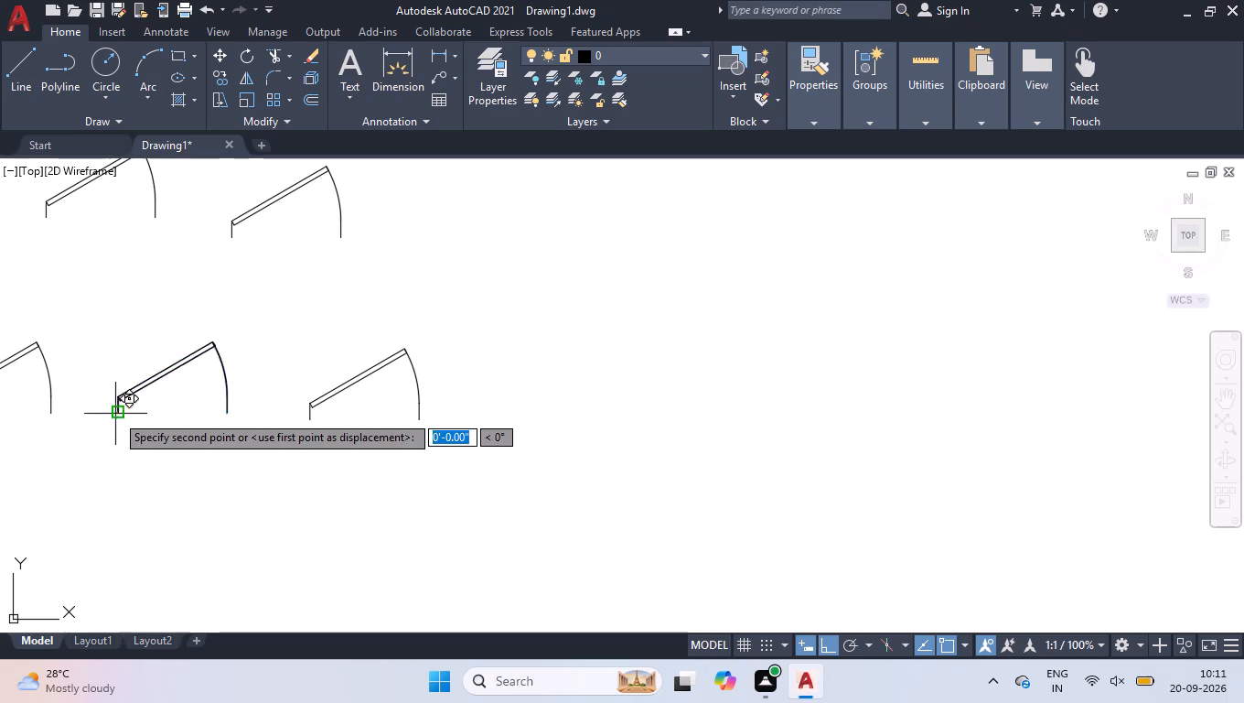
{"action": "scroll", "coordinate": [123, 402], "scroll_direction": "down", "scroll_amount": 2}
{"action": "scroll", "coordinate": [209, 414], "scroll_direction": "down", "scroll_amount": 1}
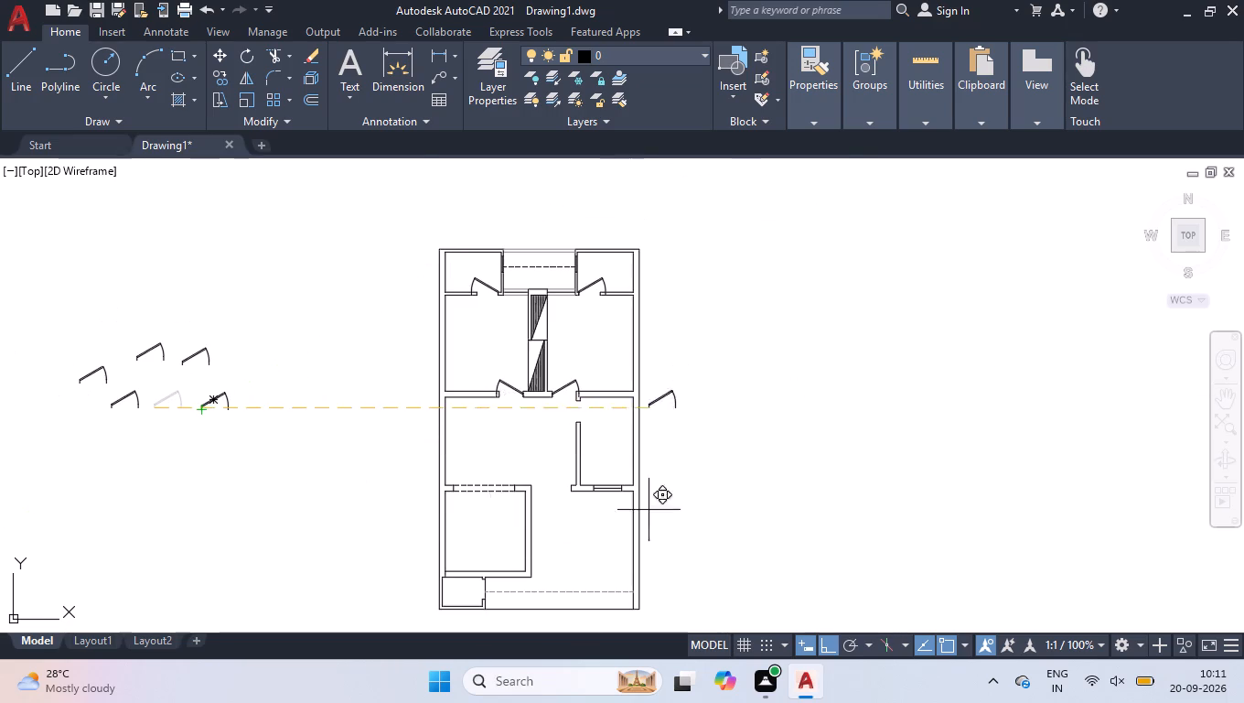
{"action": "scroll", "coordinate": [478, 435], "scroll_direction": "up", "scroll_amount": 2}
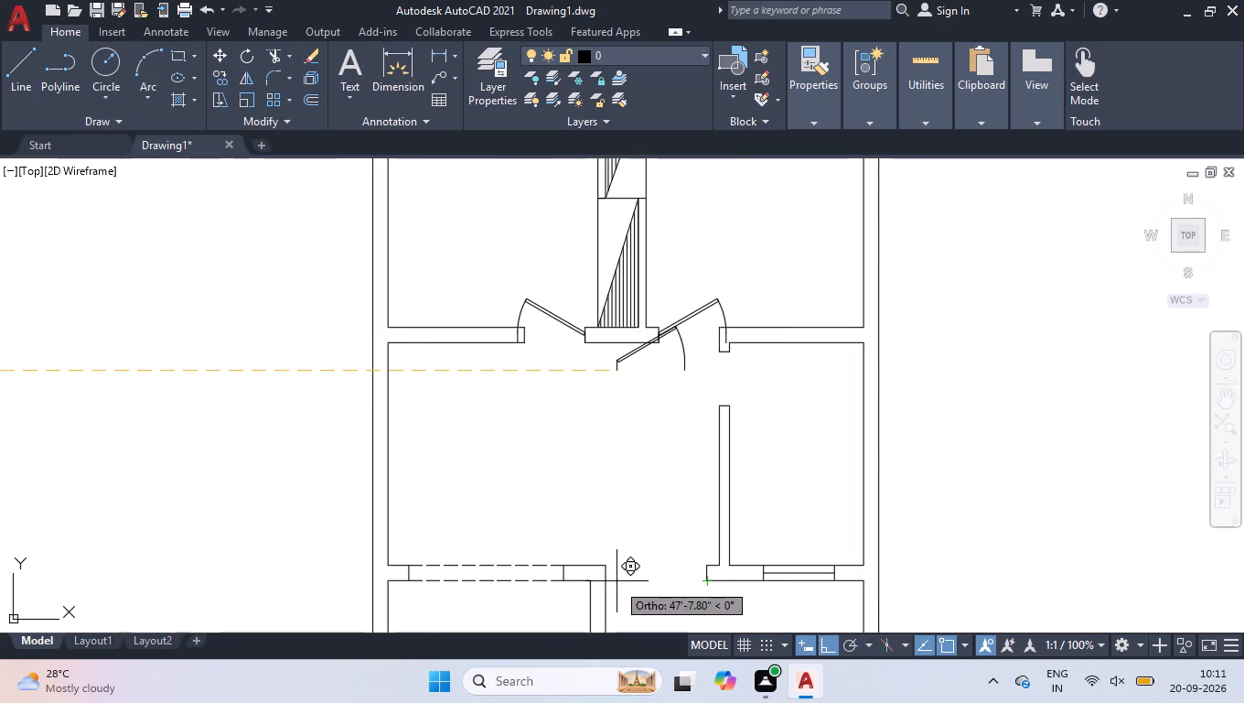
{"action": "scroll", "coordinate": [611, 600], "scroll_direction": "up", "scroll_amount": 2}
{"action": "left_click", "coordinate": [552, 549]}
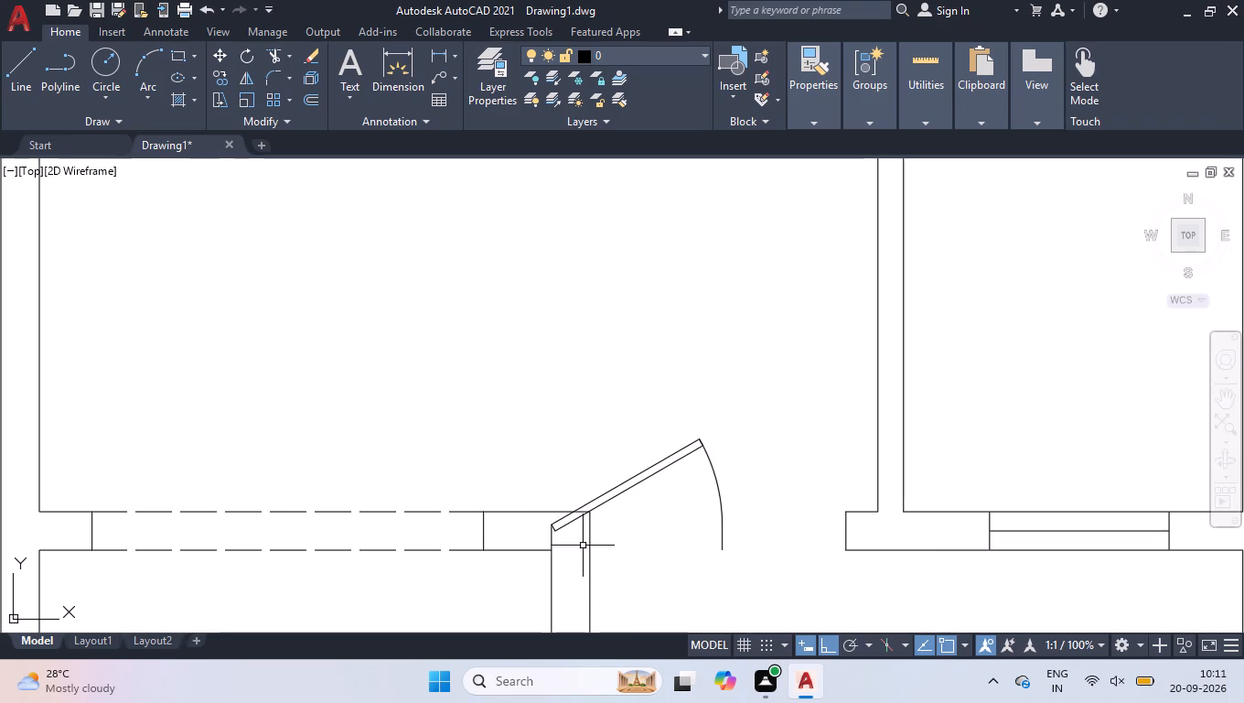
Shift the door block just placed horizontally to the outer face of the lower-left room's right wall.
{"action": "left_click", "coordinate": [552, 532]}
{"action": "key", "text": "space"}
{"action": "scroll", "coordinate": [560, 541], "scroll_direction": "up", "scroll_amount": 3}
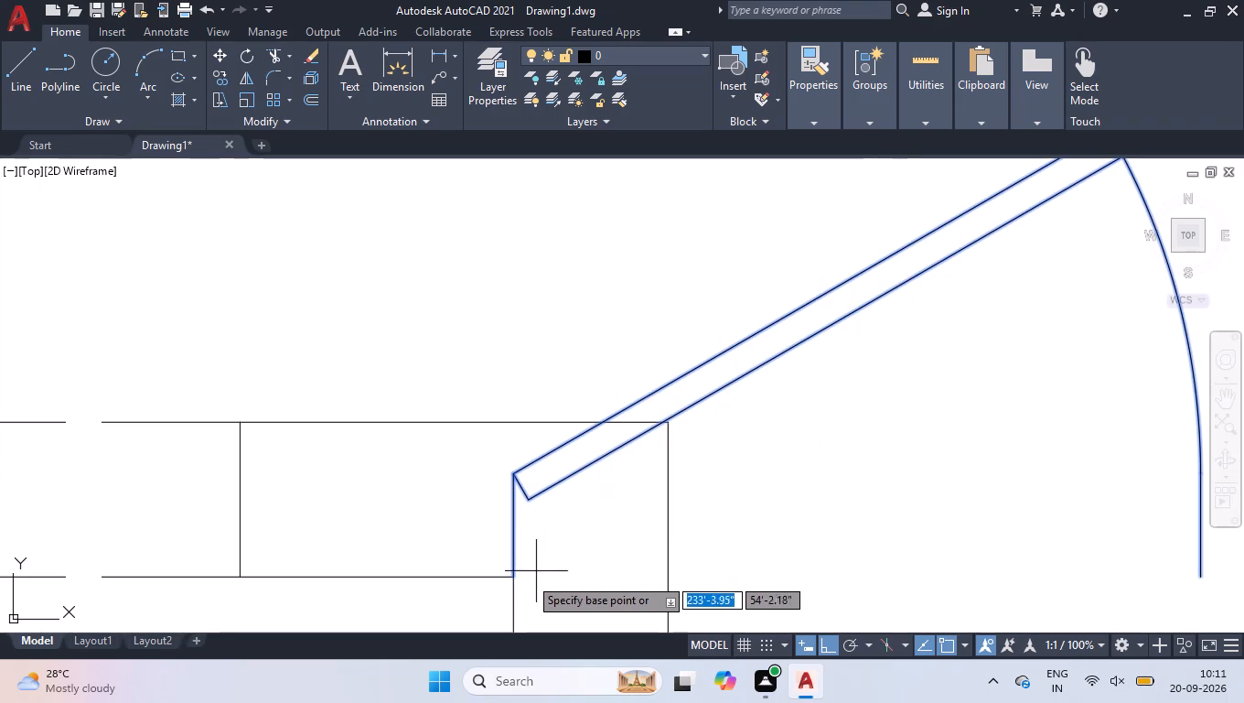
{"action": "left_click", "coordinate": [510, 574]}
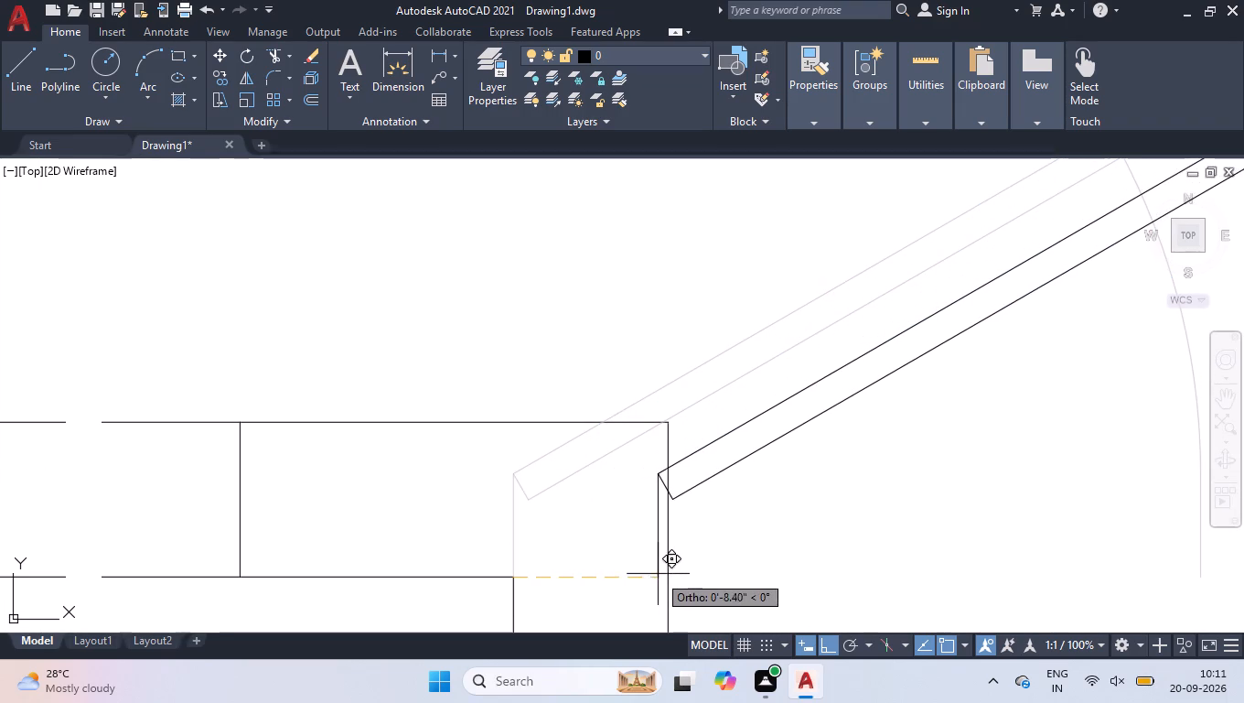
{"action": "left_click", "coordinate": [666, 574]}
Flip a loose door block and move it by its jamb's lower end to the opposite wall corner of that same opening, pairing the doors.
{"action": "scroll", "coordinate": [476, 360], "scroll_direction": "down", "scroll_amount": 3}
{"action": "scroll", "coordinate": [539, 406], "scroll_direction": "down", "scroll_amount": 2}
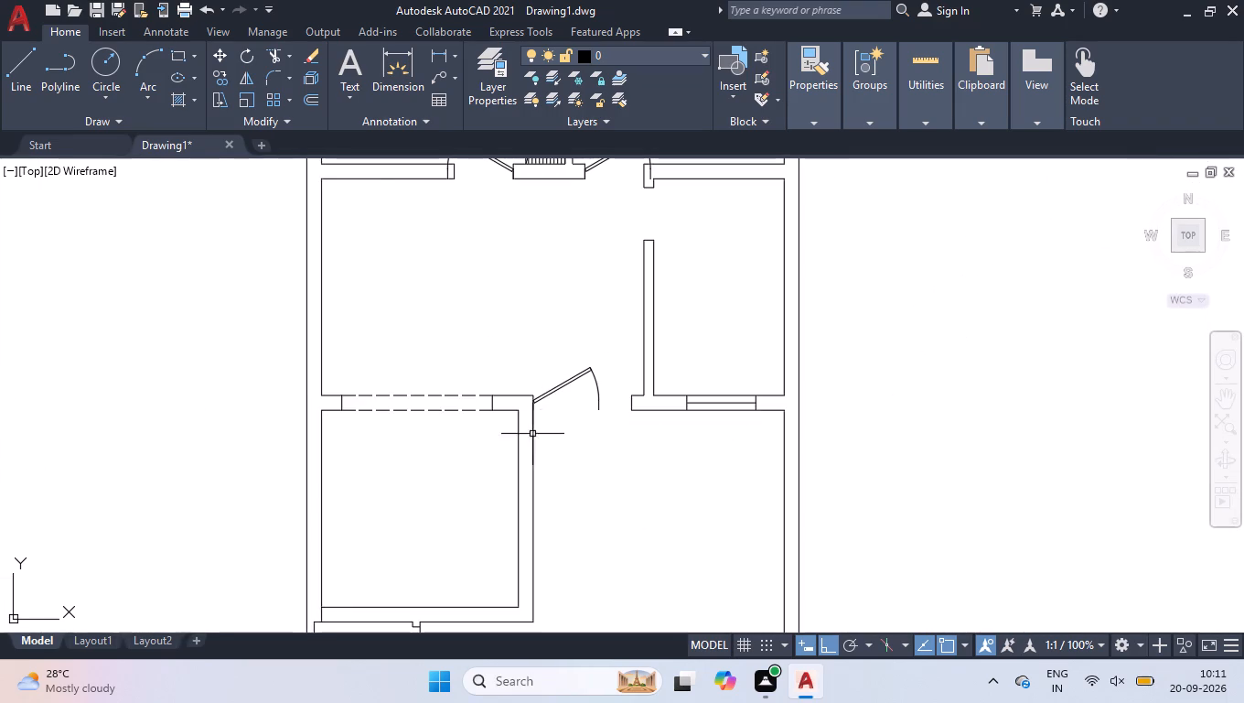
{"action": "scroll", "coordinate": [436, 399], "scroll_direction": "down", "scroll_amount": 2}
{"action": "left_click", "coordinate": [171, 308]}
{"action": "scroll", "coordinate": [162, 311], "scroll_direction": "up", "scroll_amount": 2}
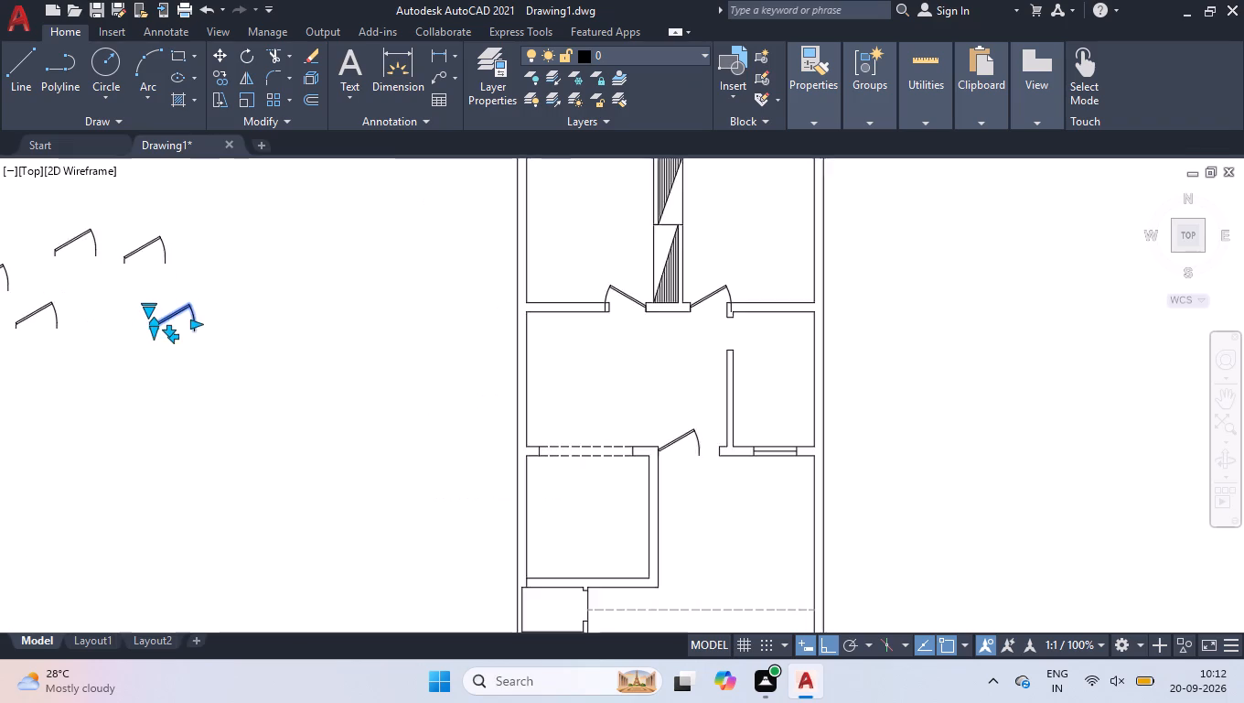
{"action": "left_click", "coordinate": [182, 352]}
{"action": "key", "text": "space"}
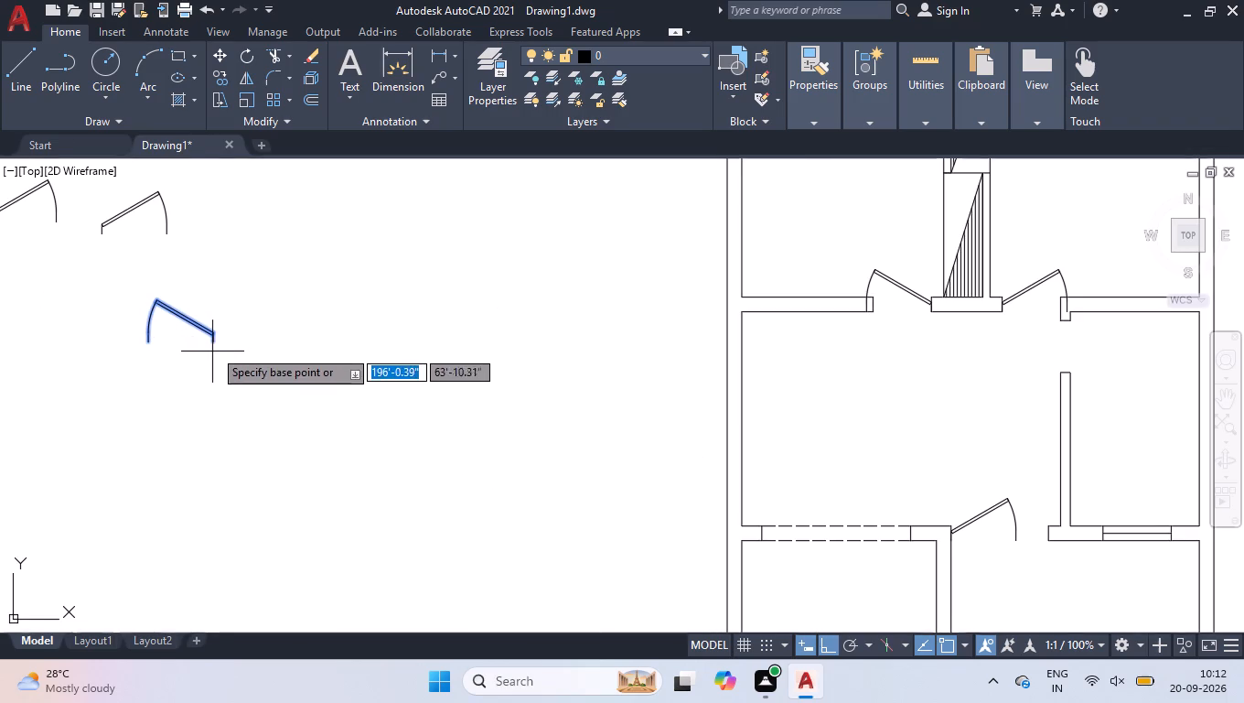
{"action": "left_click", "coordinate": [213, 345]}
{"action": "scroll", "coordinate": [216, 341], "scroll_direction": "down", "scroll_amount": 2}
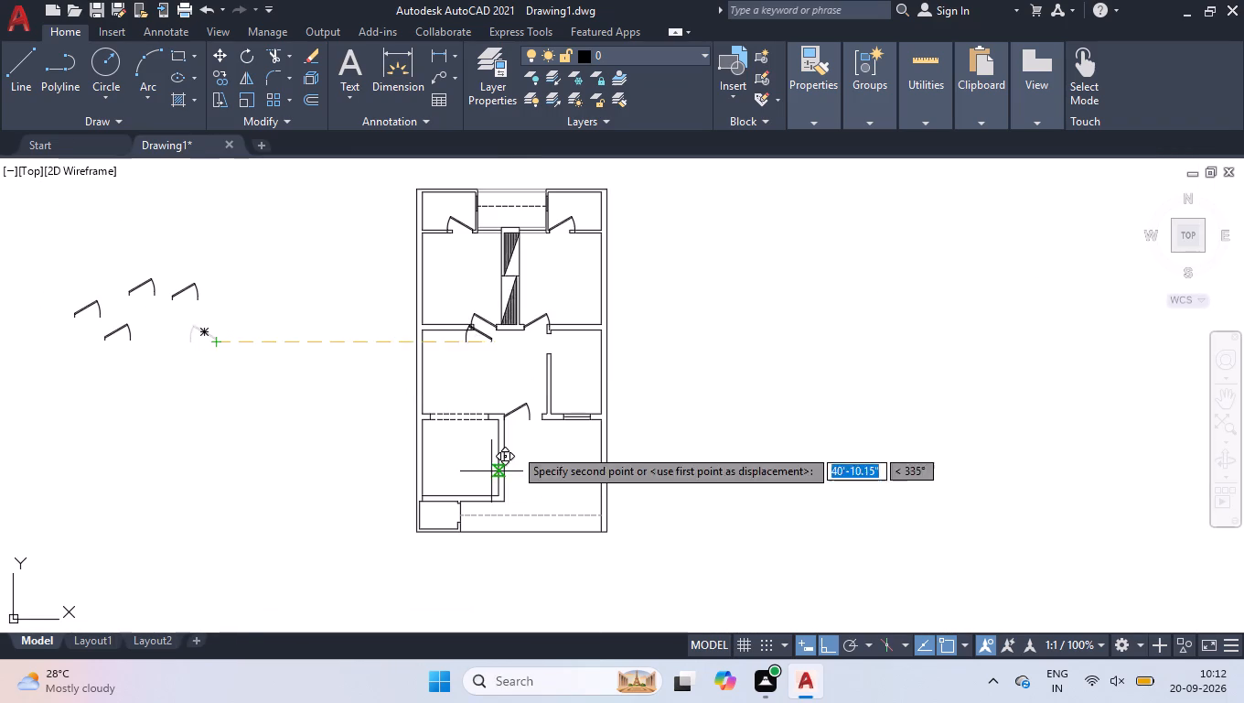
{"action": "scroll", "coordinate": [527, 424], "scroll_direction": "up", "scroll_amount": 4}
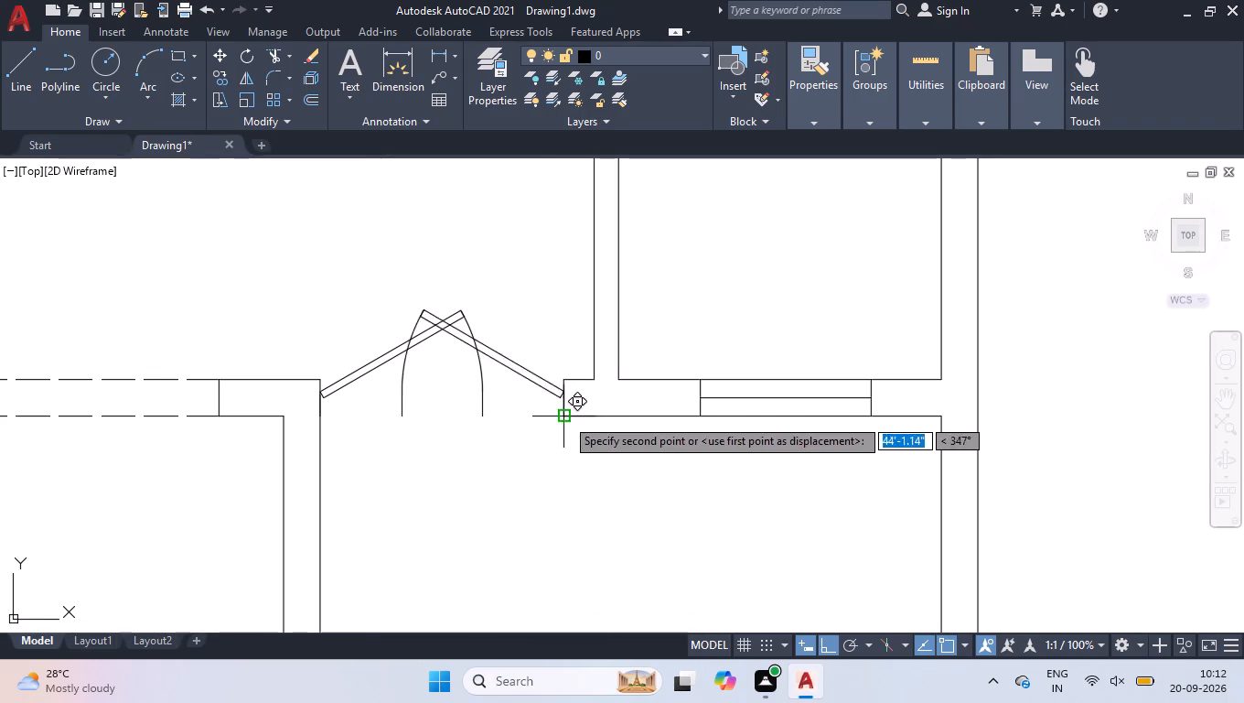
{"action": "left_click", "coordinate": [565, 417]}
Draw a short horizontal line across the thickness of the lower-left room's right wall, just above its lower corner.
{"action": "scroll", "coordinate": [552, 438], "scroll_direction": "down", "scroll_amount": 1}
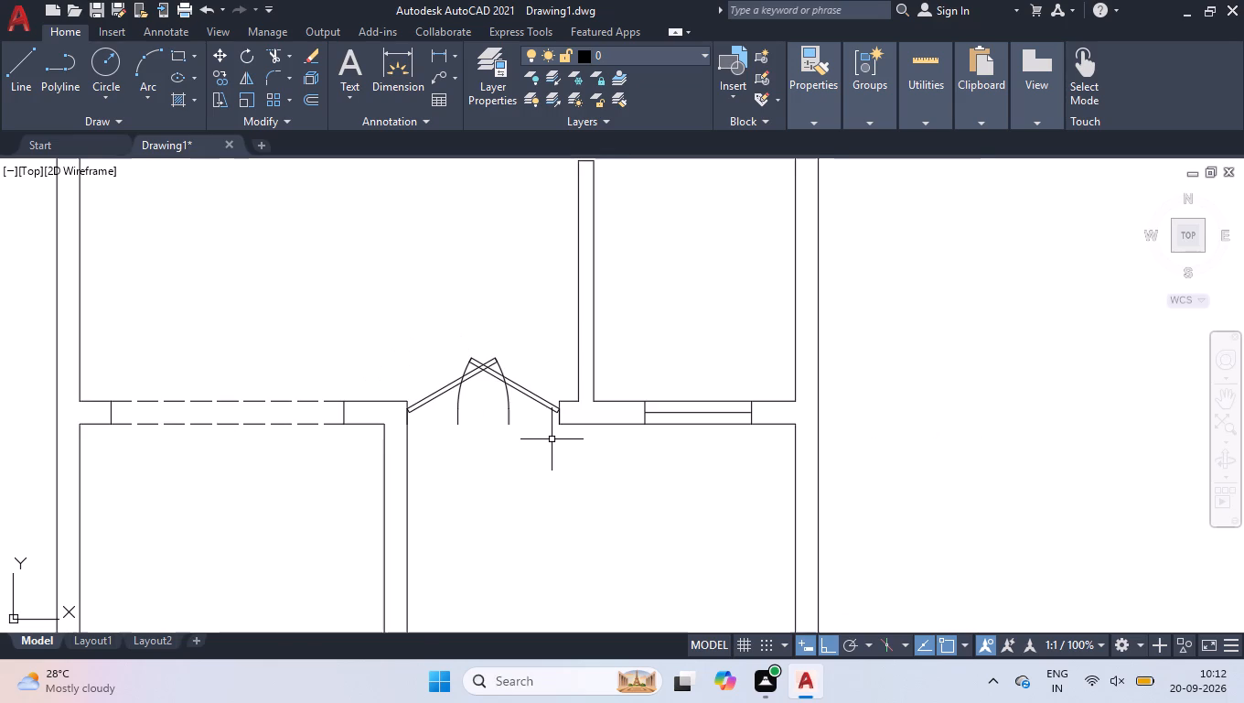
{"action": "scroll", "coordinate": [554, 442], "scroll_direction": "down", "scroll_amount": 1}
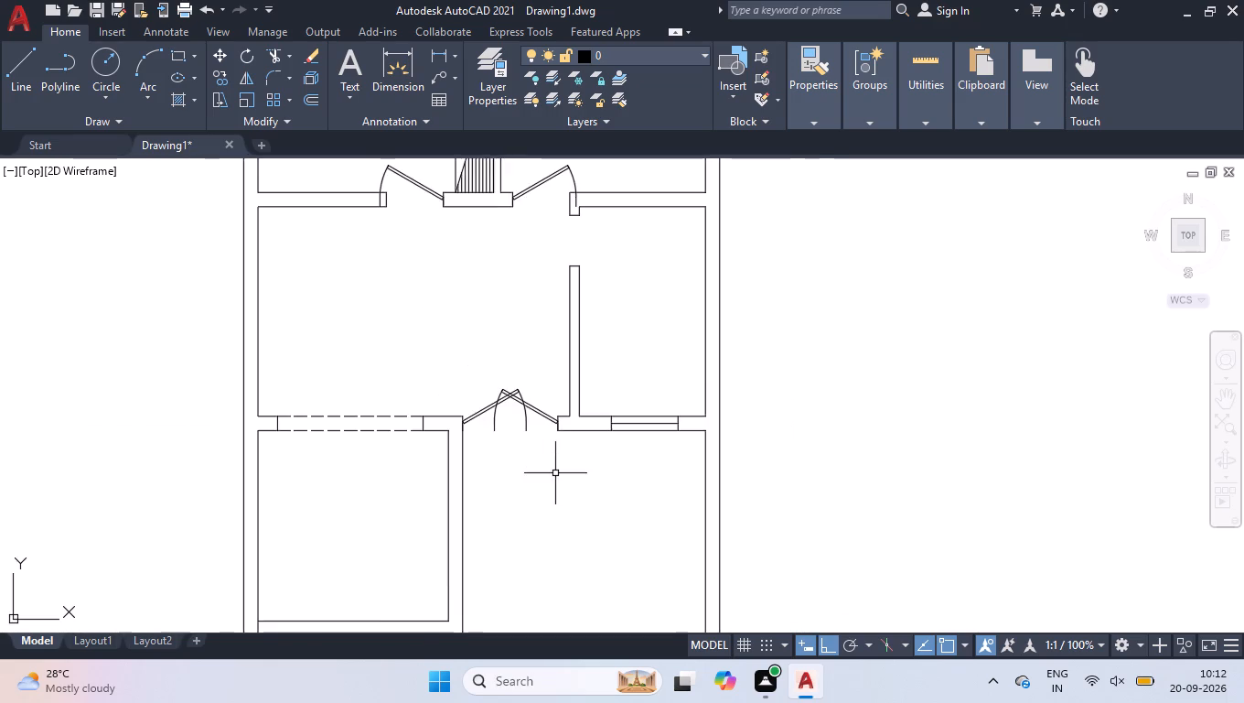
{"action": "scroll", "coordinate": [560, 475], "scroll_direction": "down", "scroll_amount": 1}
{"action": "scroll", "coordinate": [573, 365], "scroll_direction": "down", "scroll_amount": 1}
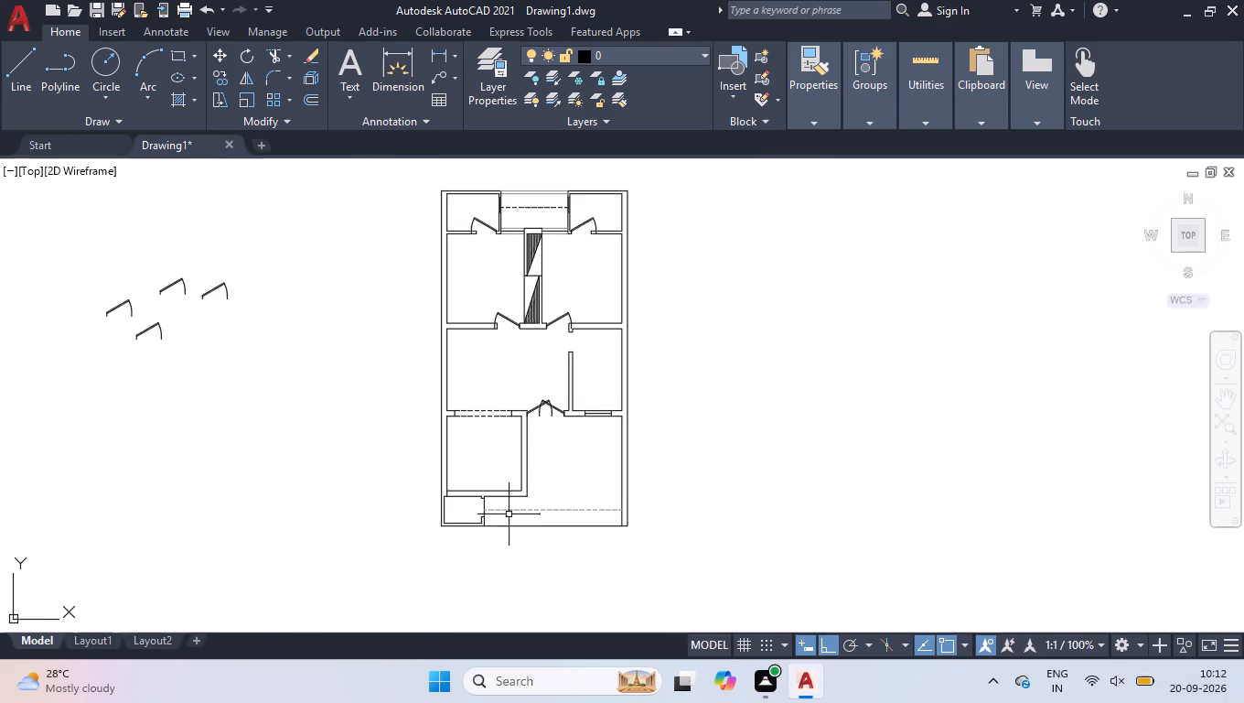
{"action": "scroll", "coordinate": [528, 473], "scroll_direction": "up", "scroll_amount": 3}
{"action": "key", "text": "l"}
{"action": "key", "text": "Return"}
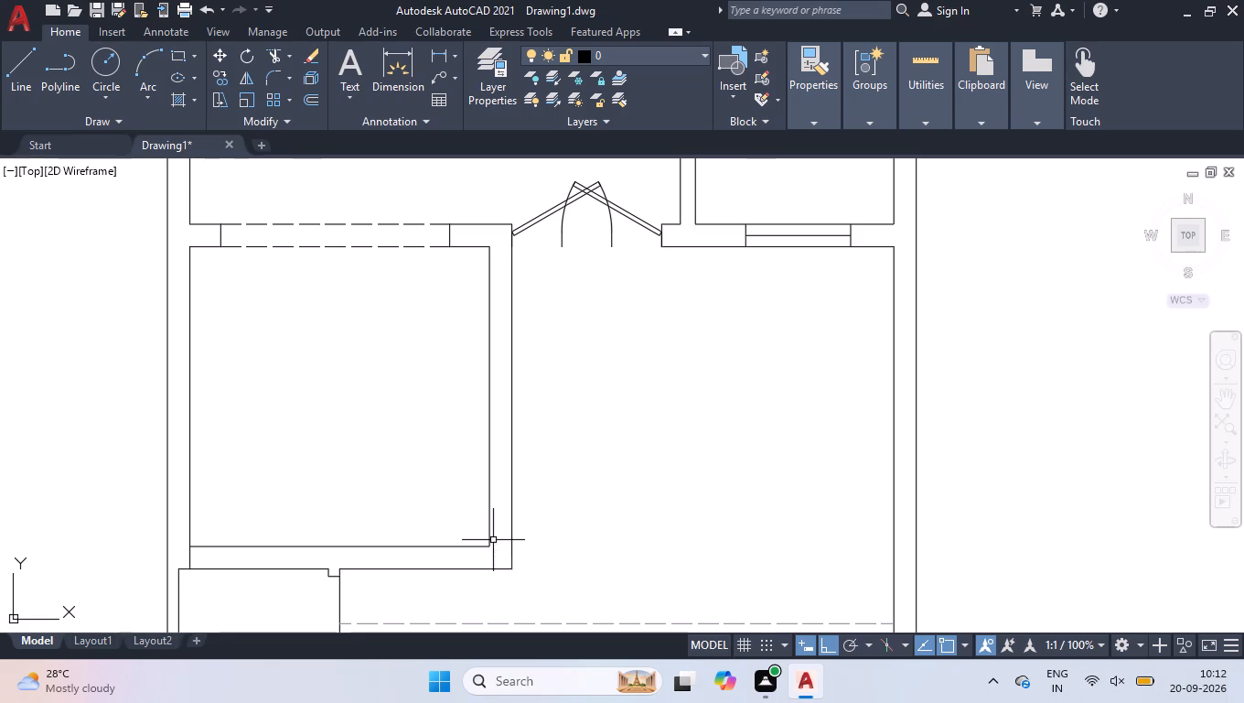
{"action": "scroll", "coordinate": [500, 549], "scroll_direction": "up", "scroll_amount": 1}
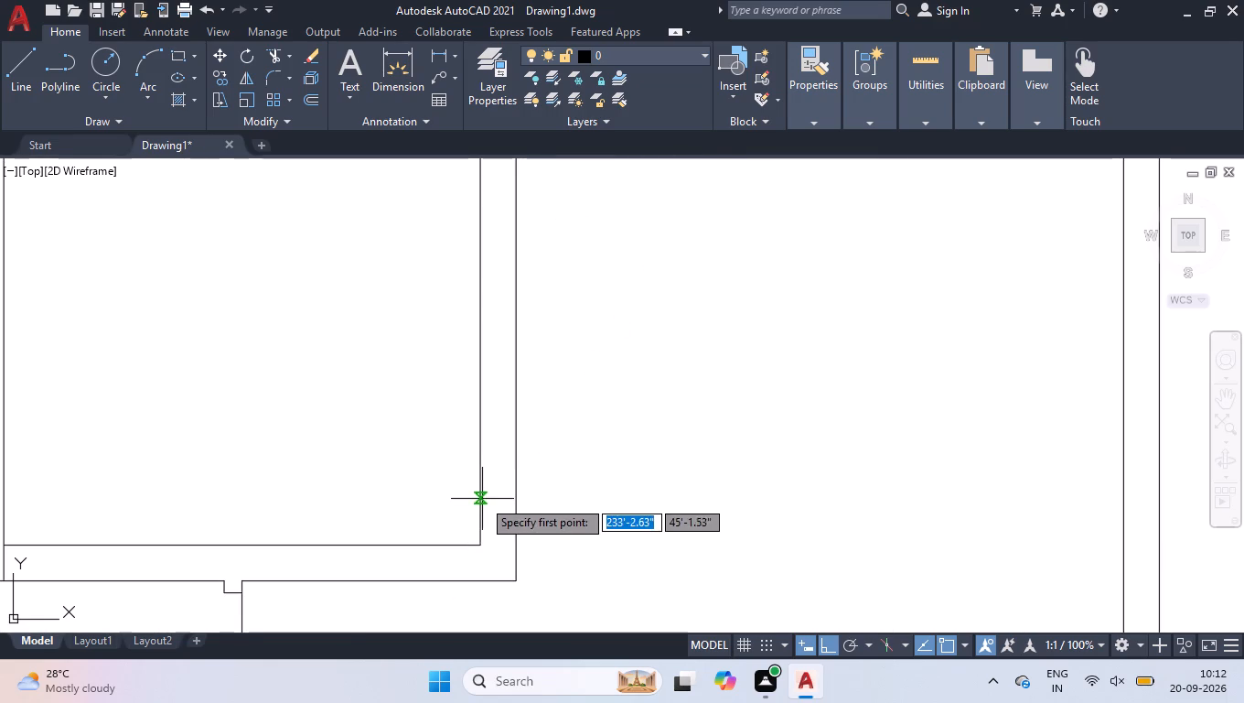
{"action": "left_click", "coordinate": [483, 506]}
{"action": "left_click", "coordinate": [514, 510]}
{"action": "key", "text": "space"}
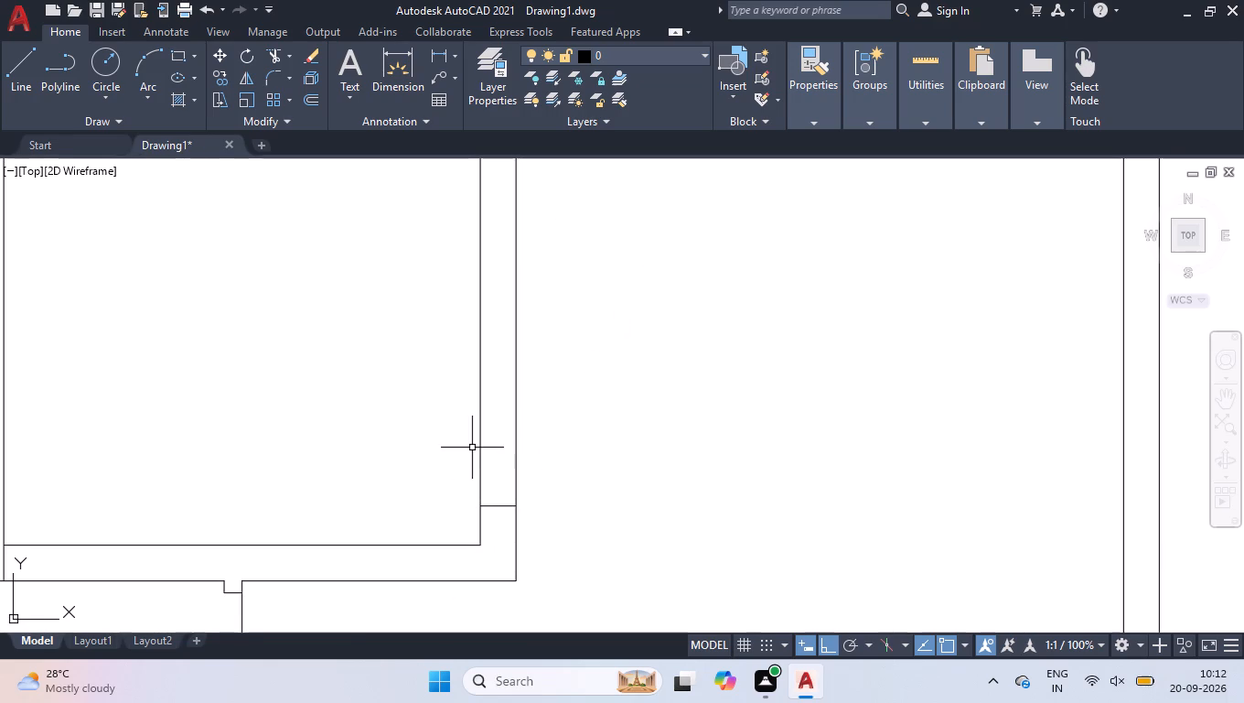
Offset the short line across the lower-left room's right wall upward by 3' to mark the opening's other edge.
{"action": "type", "text": "off"}
{"action": "key", "text": "Return"}
{"action": "type", "text": "3'"}
{"action": "key", "text": "Return"}
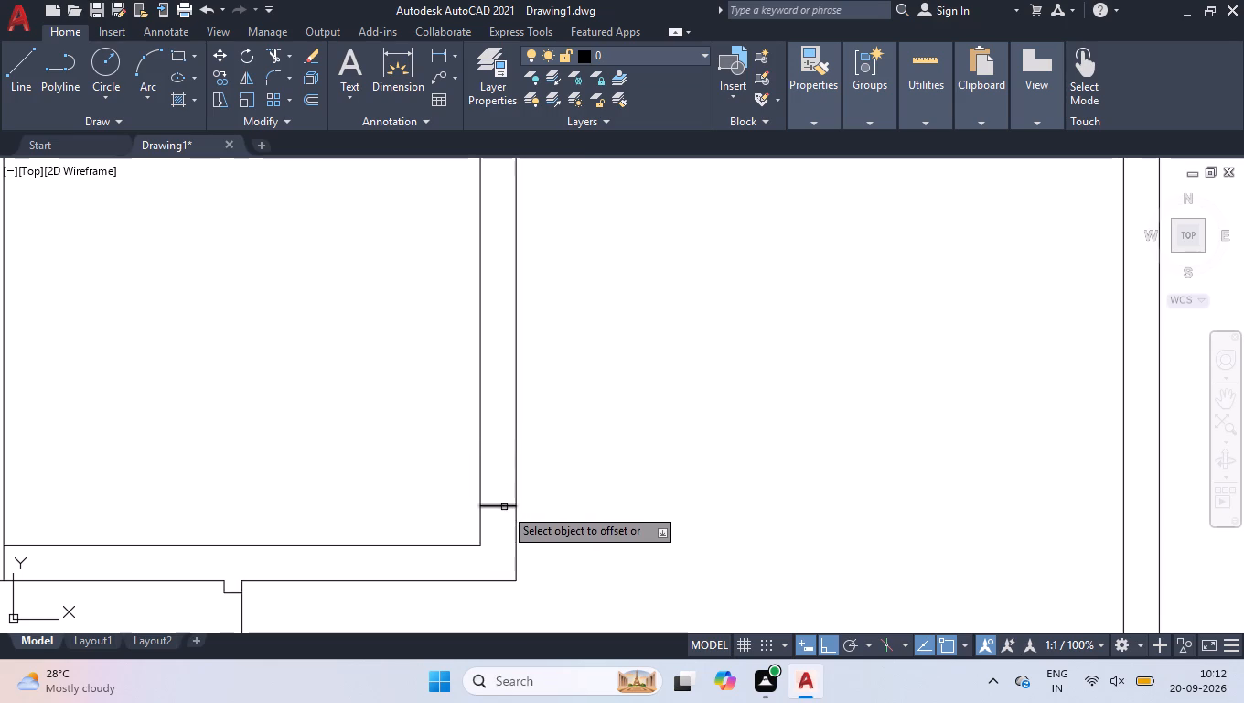
{"action": "left_click", "coordinate": [504, 507]}
{"action": "left_click", "coordinate": [492, 458]}
{"action": "key", "text": "space"}
Trim both wall lines between the two short cross lines to open the lower-left room's right wall.
{"action": "type", "text": "tr"}
{"action": "key", "text": "space"}
{"action": "left_click", "coordinate": [405, 437]}
{"action": "left_click", "coordinate": [655, 450]}
{"action": "key", "text": "space"}
Delete the rightmost of the four loose door blocks beside the plan.
{"action": "scroll", "coordinate": [536, 432], "scroll_direction": "down", "scroll_amount": 2}
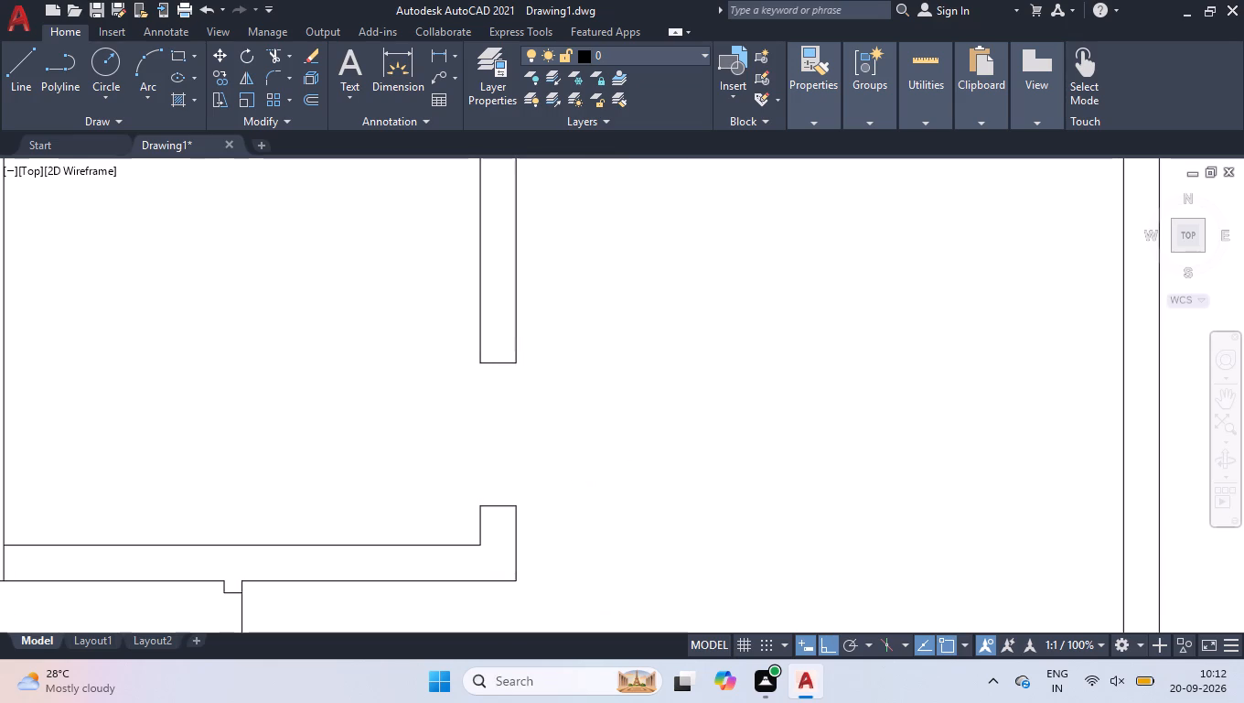
{"action": "scroll", "coordinate": [536, 432], "scroll_direction": "down", "scroll_amount": 3}
{"action": "scroll", "coordinate": [542, 395], "scroll_direction": "up", "scroll_amount": 1}
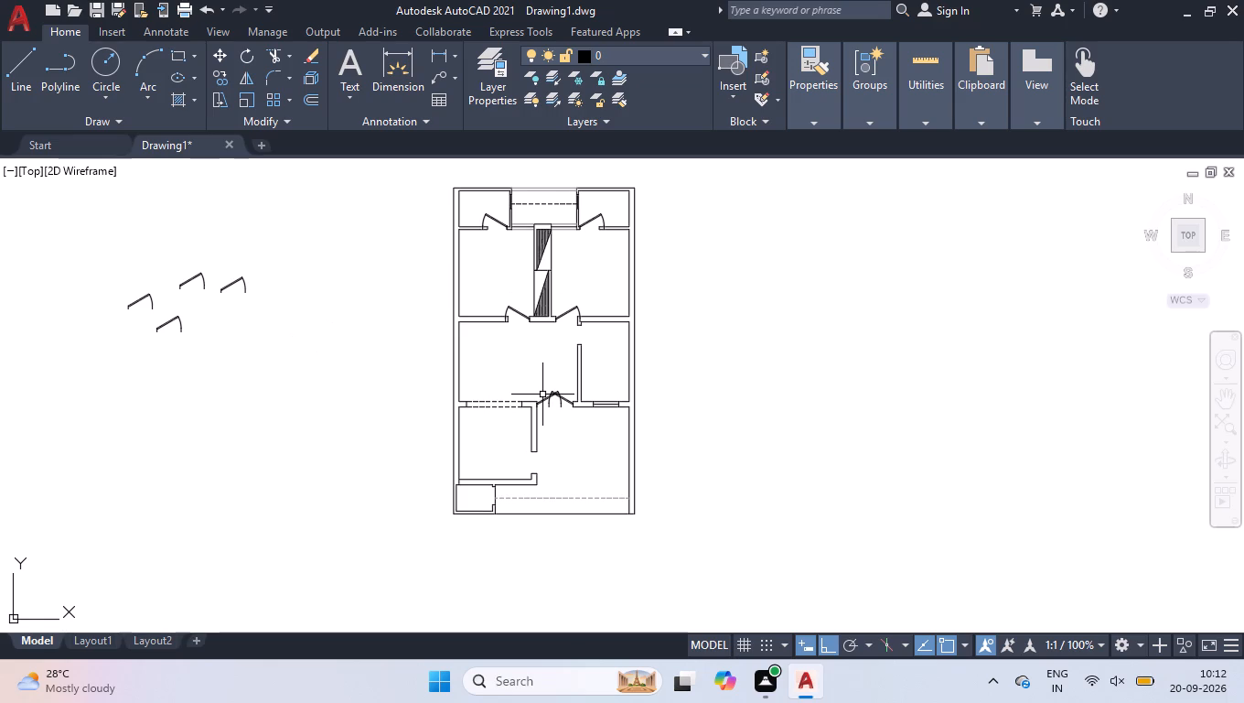
{"action": "left_click", "coordinate": [250, 283]}
{"action": "left_click", "coordinate": [231, 311]}
{"action": "key", "text": "Delete"}
Rotate the upper-right loose door block to 270° about its jamb's lower end and deselect it.
{"action": "left_click", "coordinate": [213, 258]}
{"action": "left_click", "coordinate": [175, 302]}
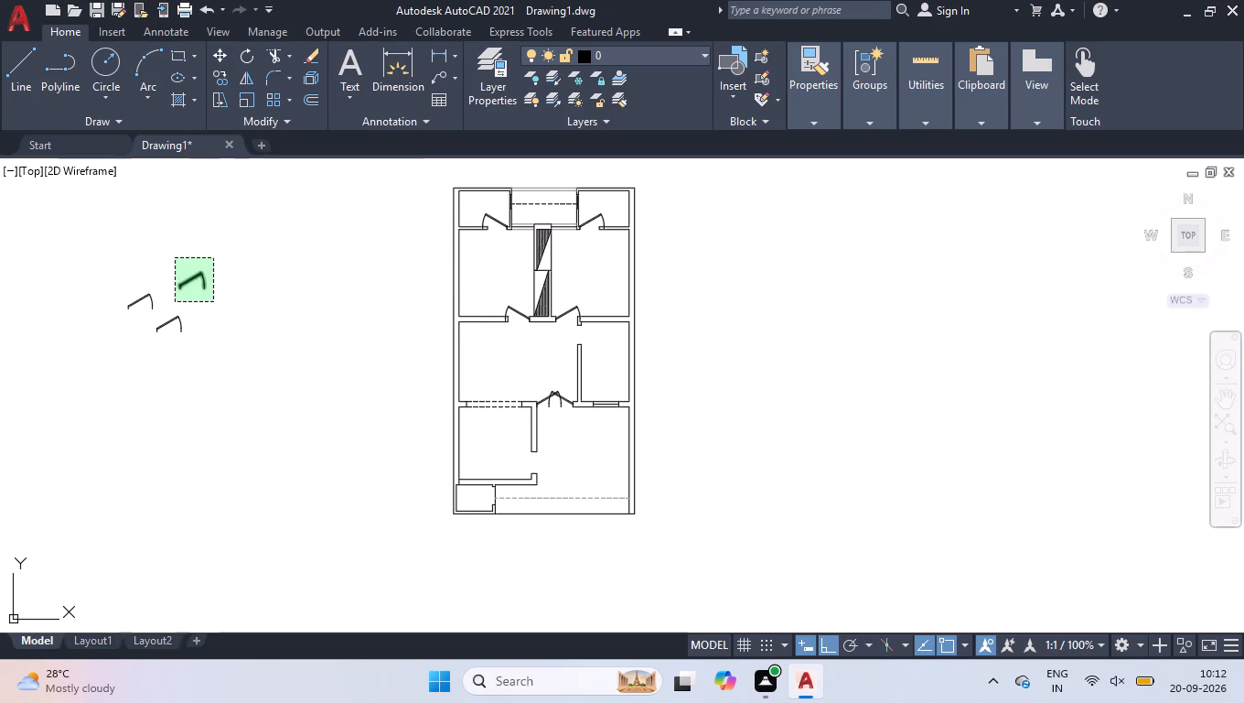
{"action": "type", "text": "ro"}
{"action": "key", "text": "Return"}
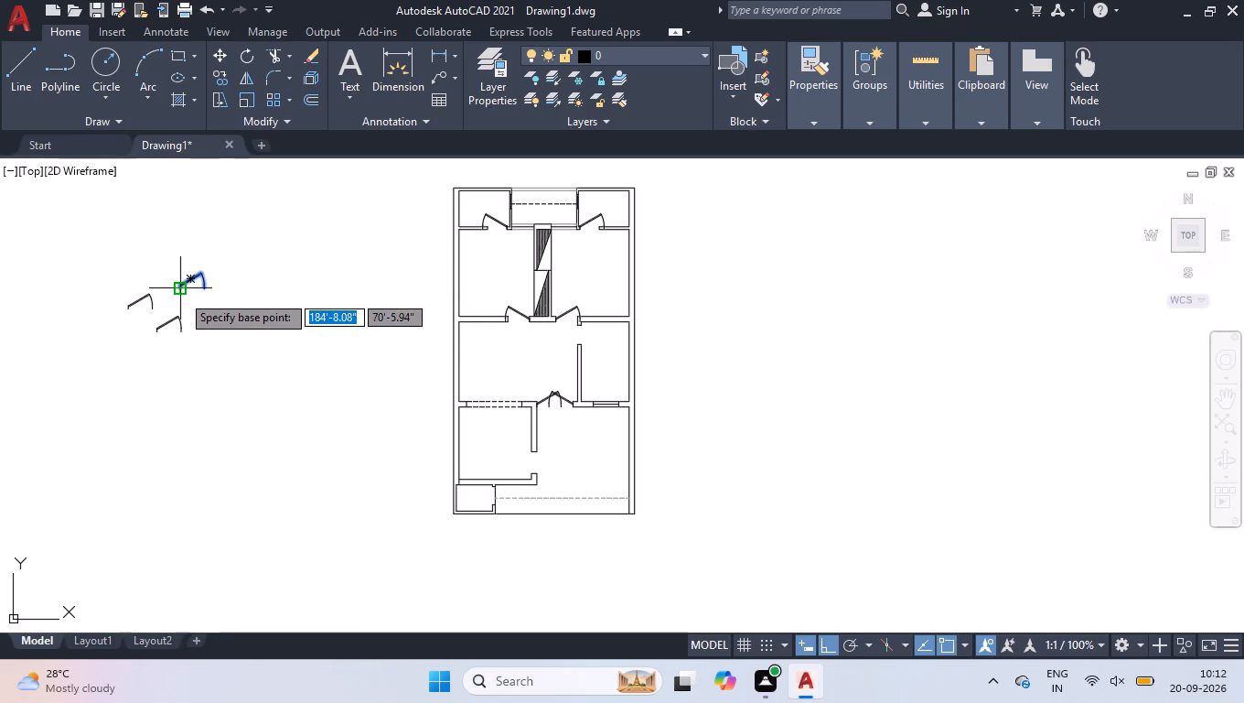
{"action": "left_click", "coordinate": [181, 294]}
{"action": "left_click", "coordinate": [208, 375]}
{"action": "left_click", "coordinate": [193, 308]}
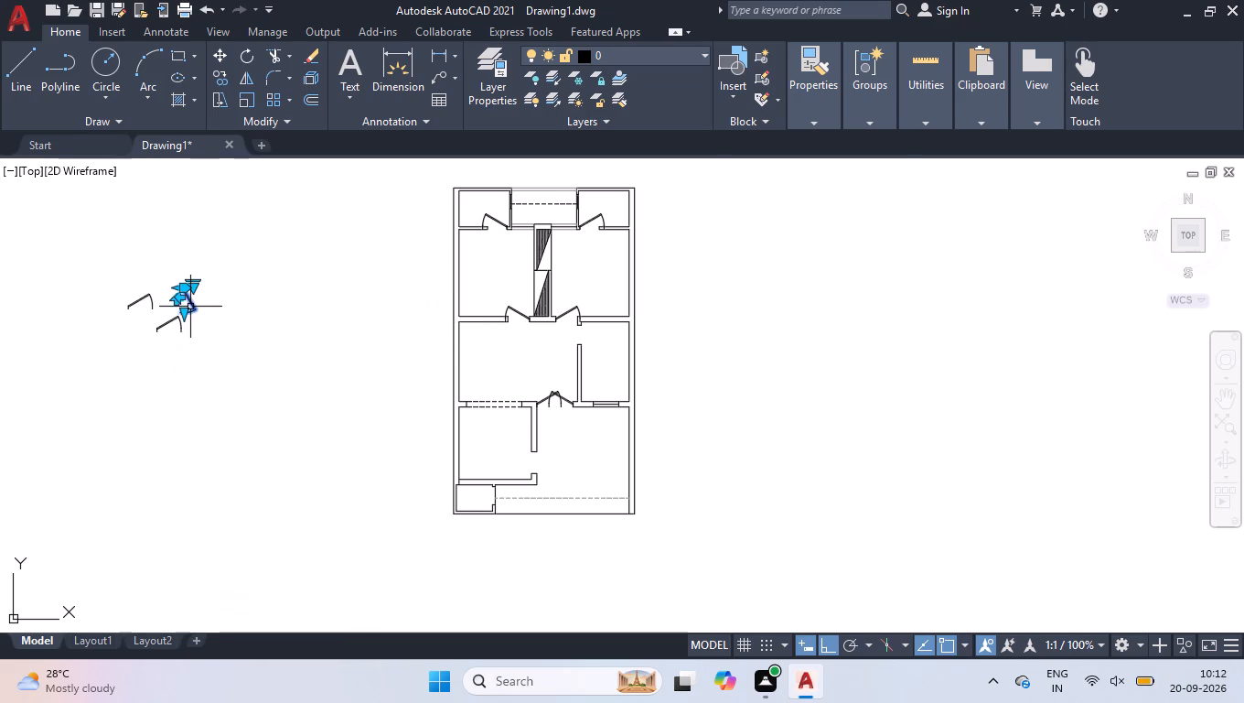
{"action": "scroll", "coordinate": [174, 297], "scroll_direction": "up", "scroll_amount": 3}
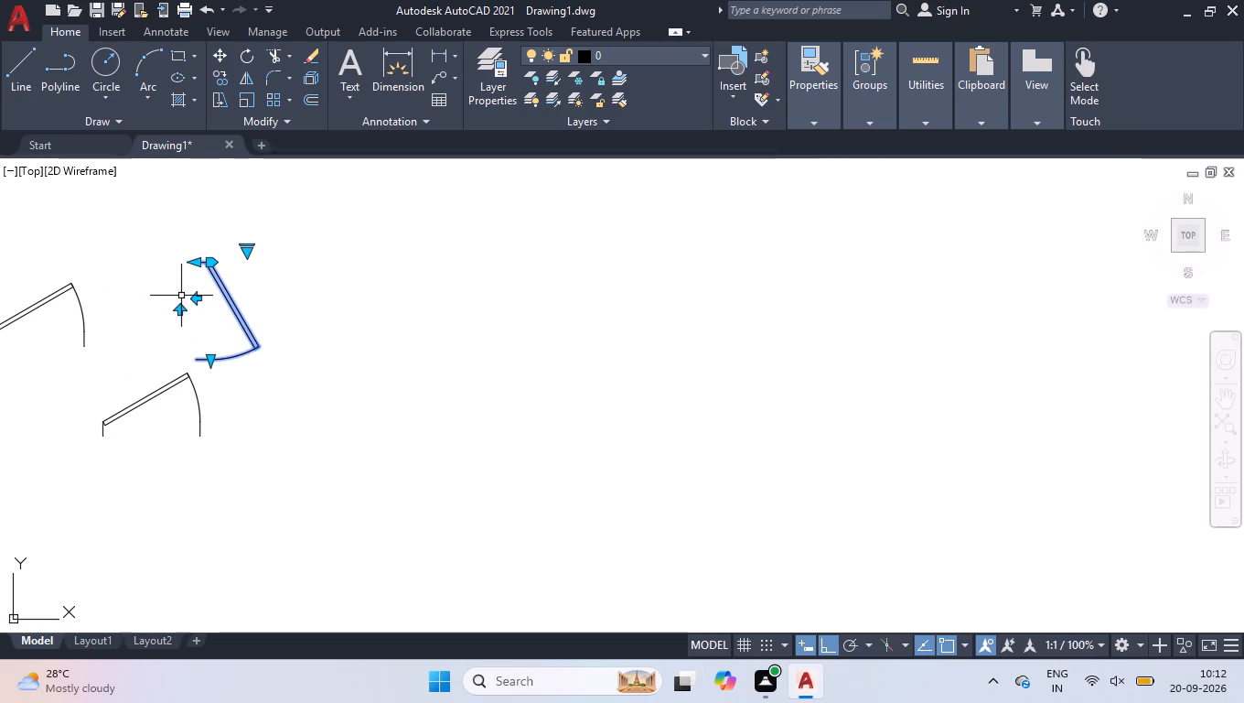
{"action": "right_click", "coordinate": [263, 438]}
{"action": "left_click", "coordinate": [292, 511]}
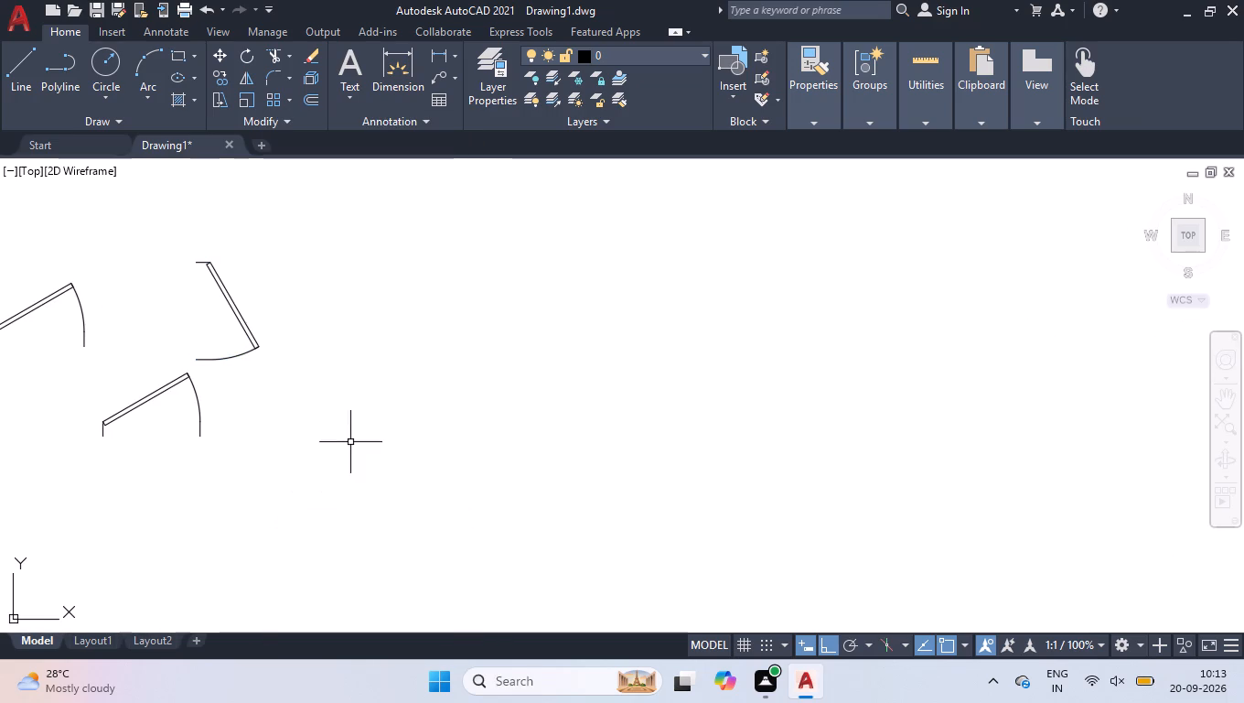
Rotate the lowest loose door block 90° counterclockwise about its jamb's lower end.
{"action": "scroll", "coordinate": [336, 430], "scroll_direction": "down", "scroll_amount": 1}
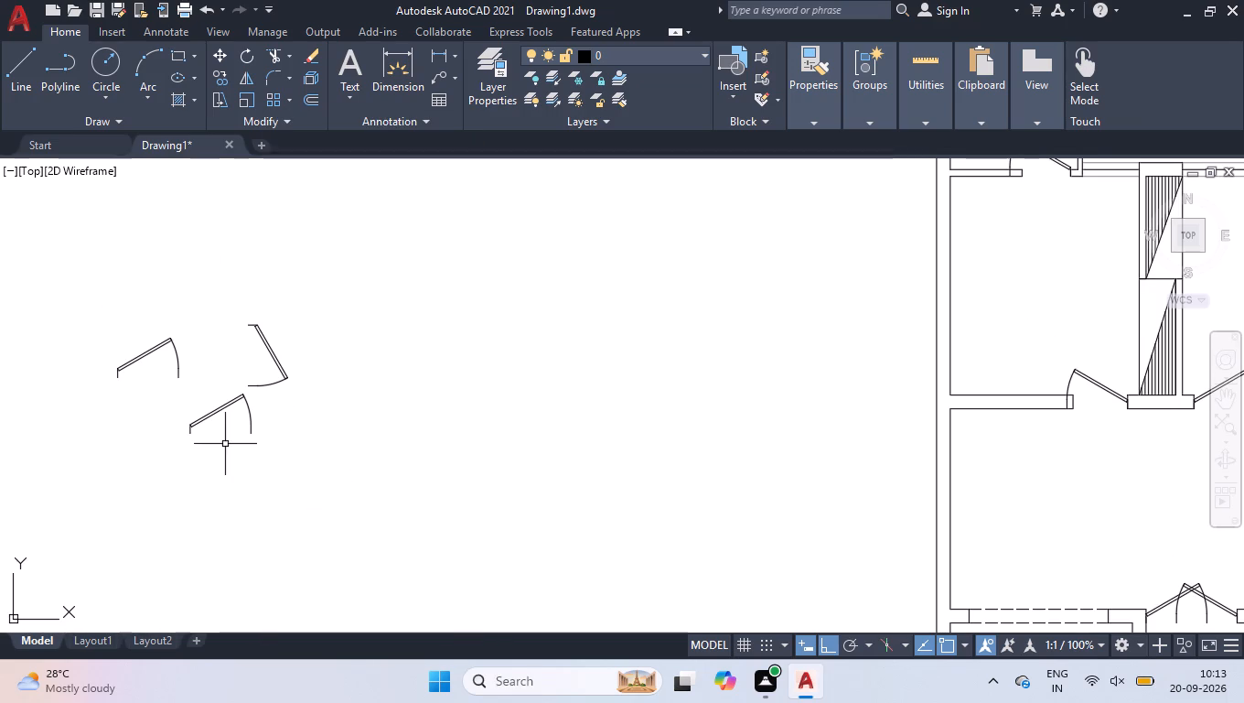
{"action": "left_click", "coordinate": [216, 411]}
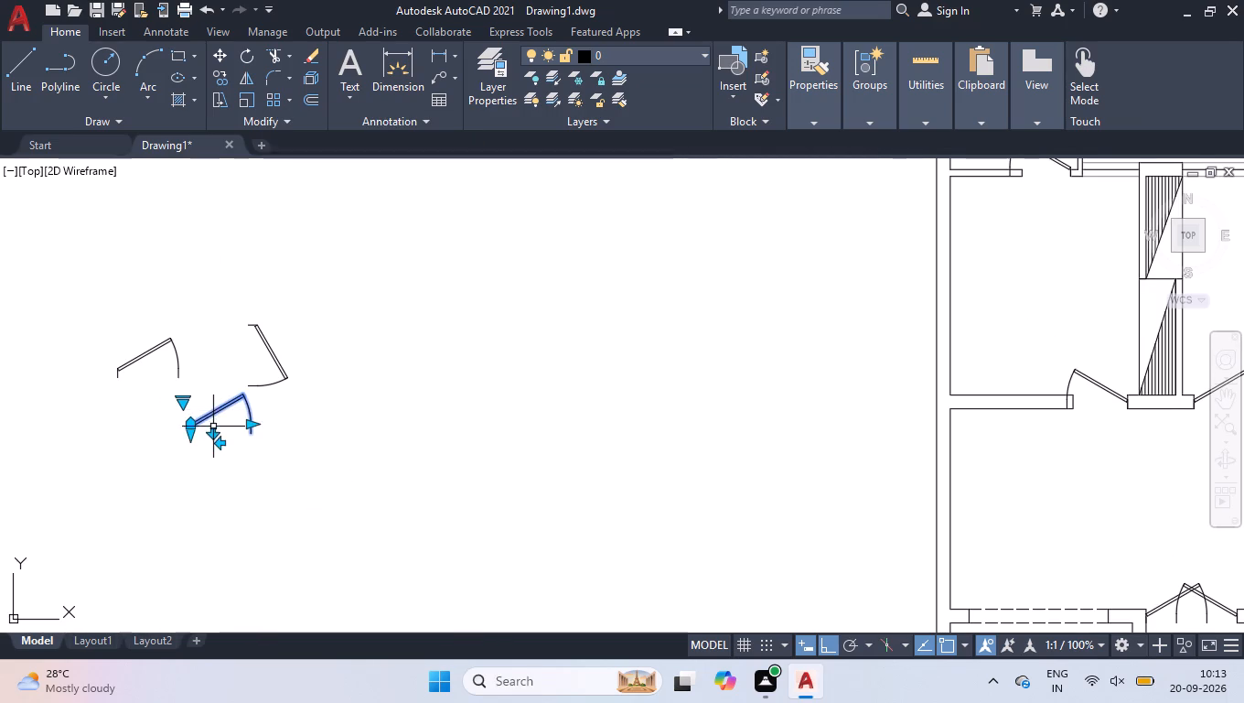
{"action": "scroll", "coordinate": [212, 427], "scroll_direction": "up", "scroll_amount": 1}
{"action": "type", "text": "ro"}
{"action": "key", "text": "Return"}
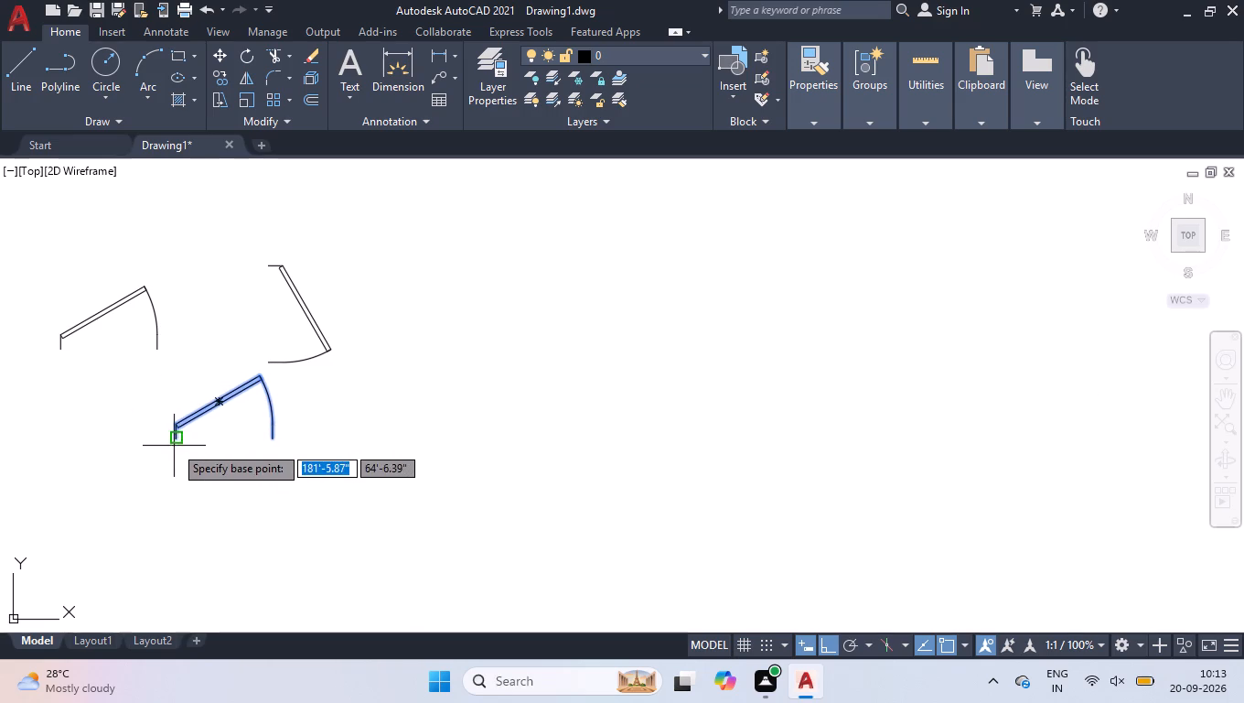
{"action": "left_click", "coordinate": [177, 438]}
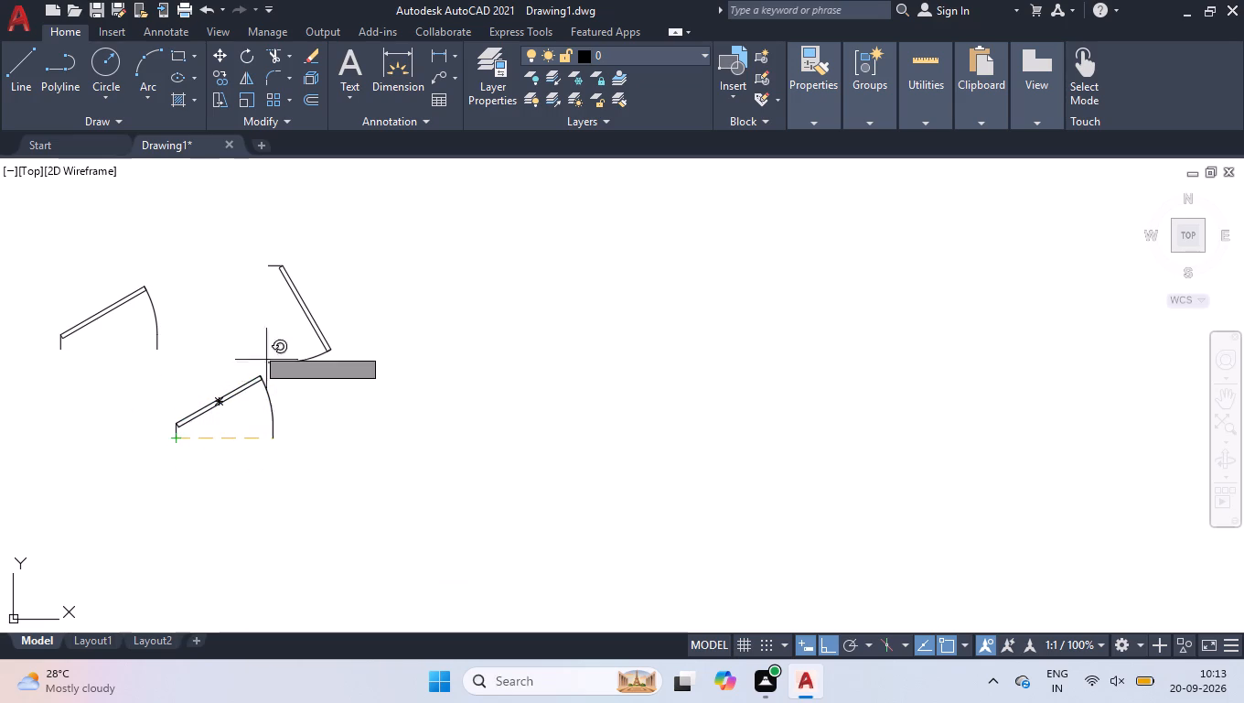
{"action": "left_click", "coordinate": [203, 305]}
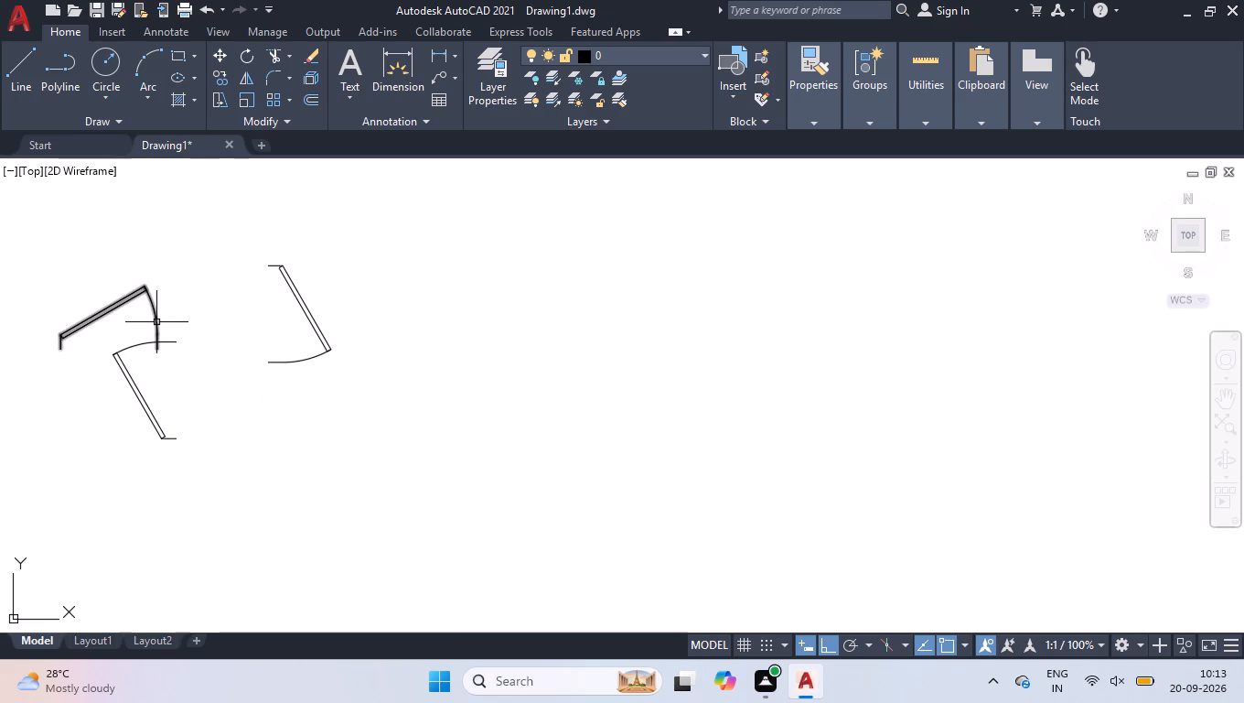
Rotate the leftmost loose door block to 270° about its jamb's lower end.
{"action": "left_click", "coordinate": [156, 321]}
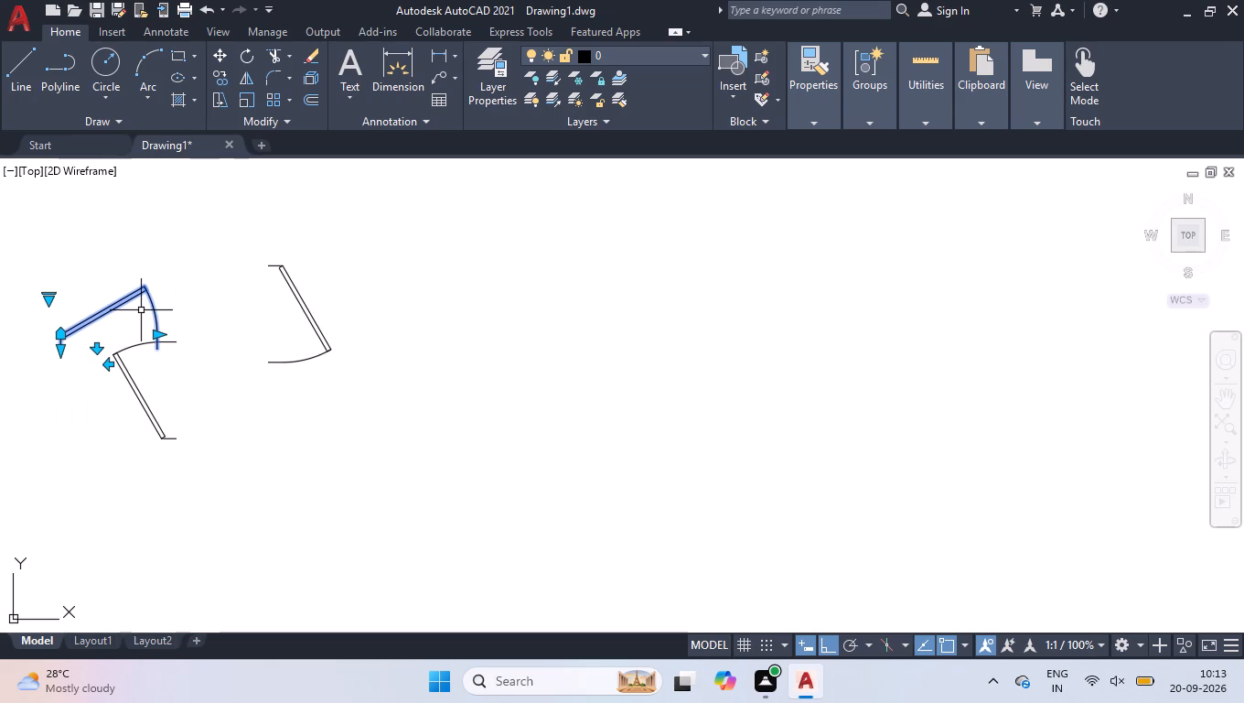
{"action": "type", "text": "ro"}
{"action": "key", "text": "Return"}
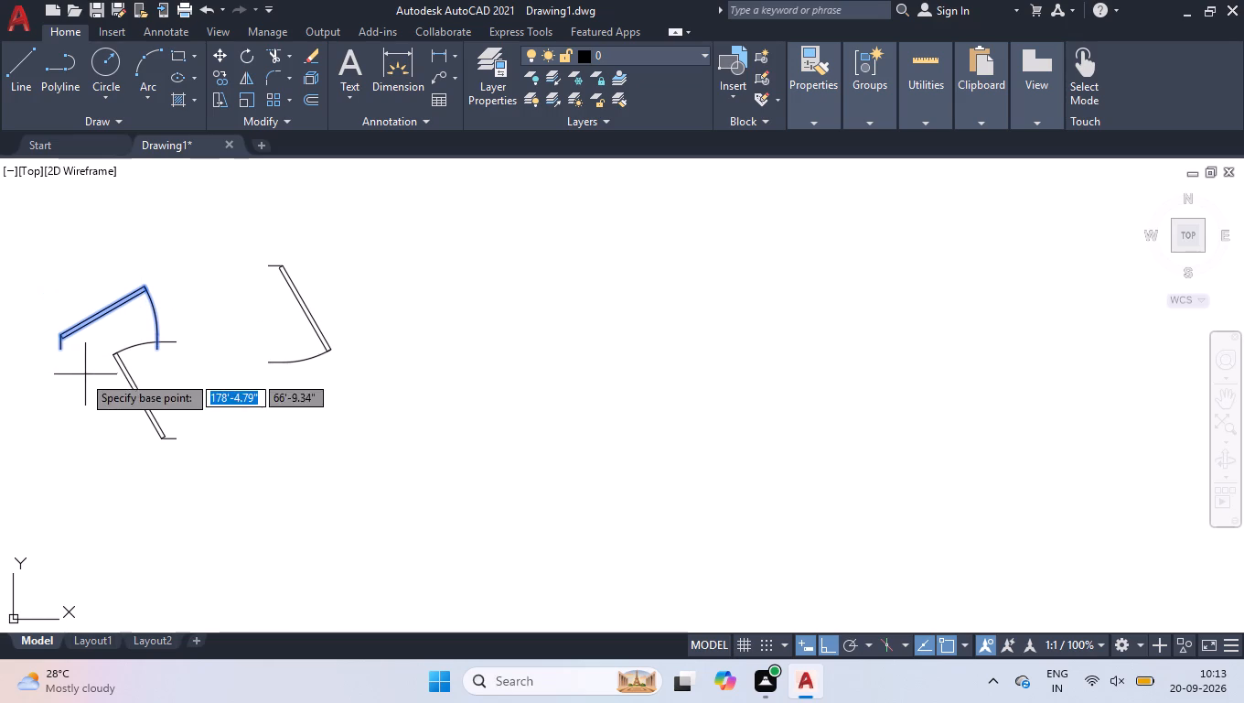
{"action": "left_click", "coordinate": [59, 347]}
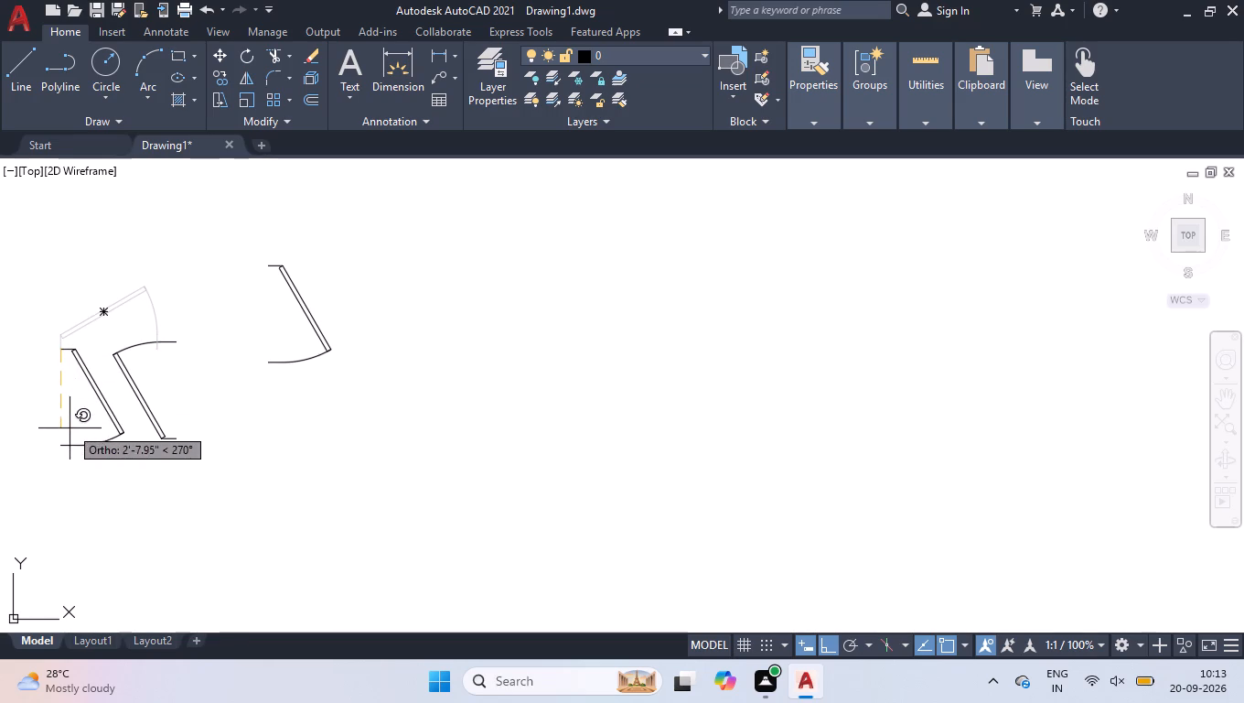
{"action": "left_click", "coordinate": [70, 428]}
Flip the leftmost loose door block sideways and move it by its jamb end to the upper outer corner of the small bottom-left room's opening.
{"action": "left_click", "coordinate": [102, 406]}
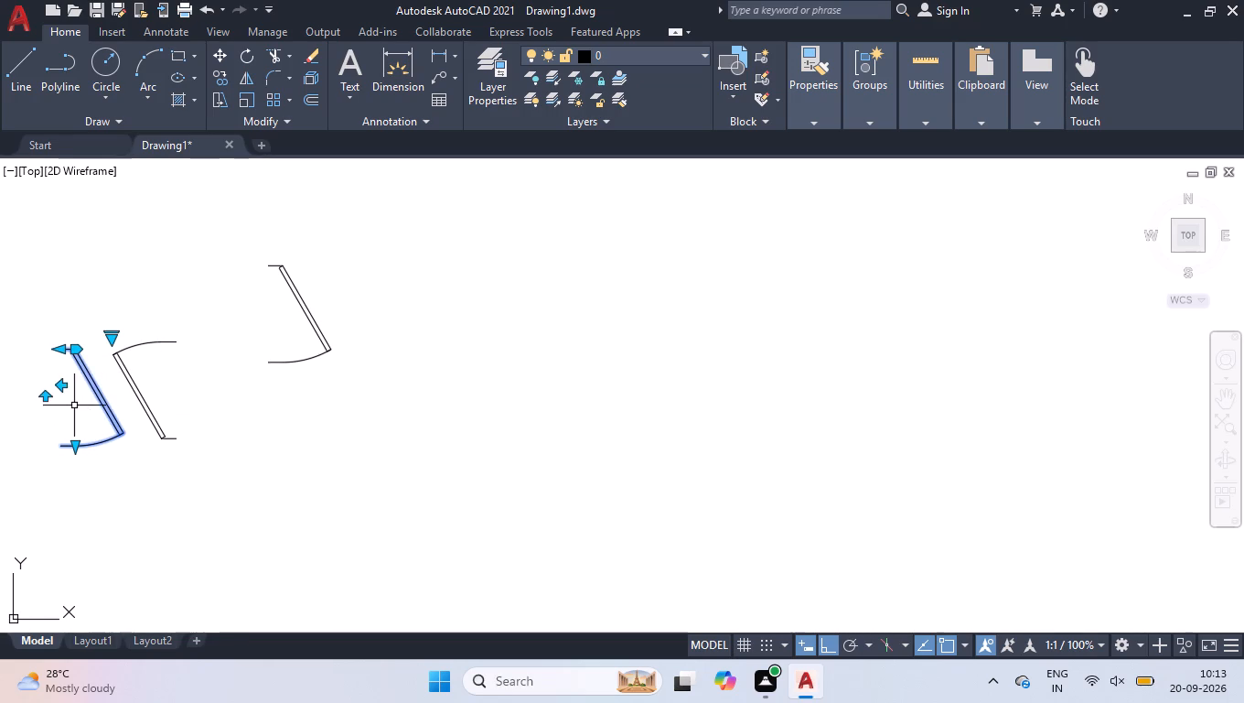
{"action": "left_click", "coordinate": [59, 384]}
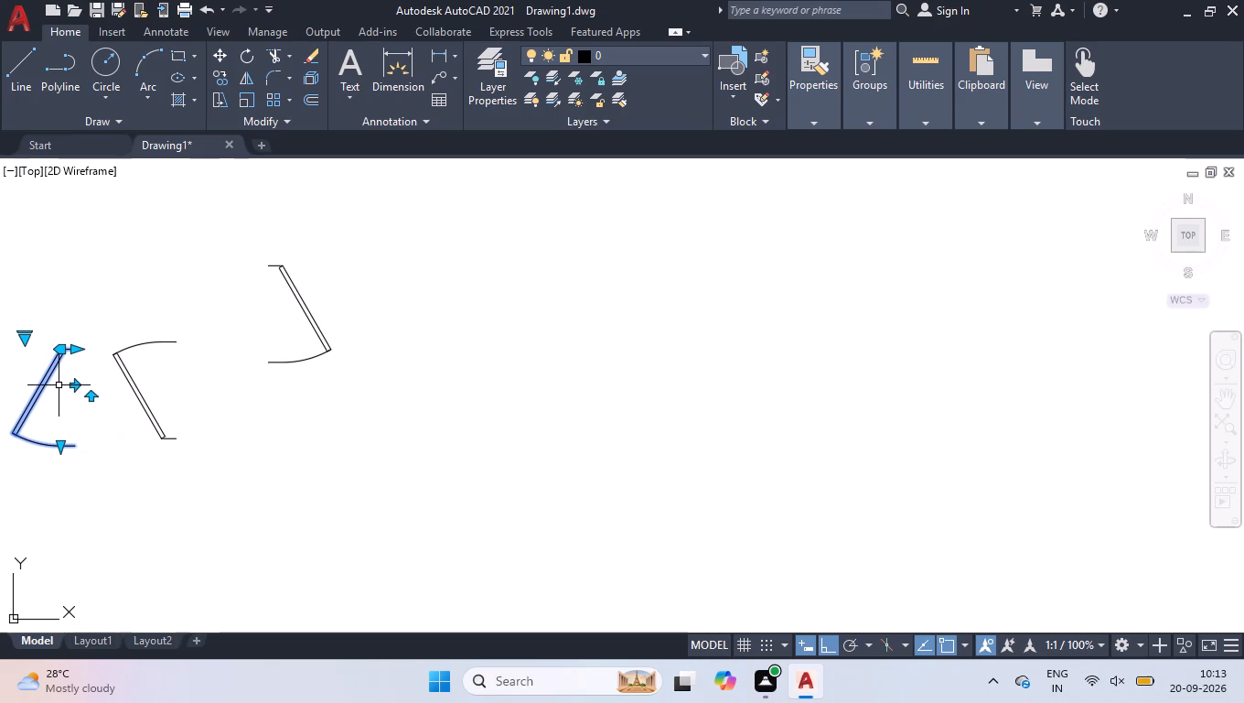
{"action": "key", "text": "m"}
{"action": "key", "text": "Return"}
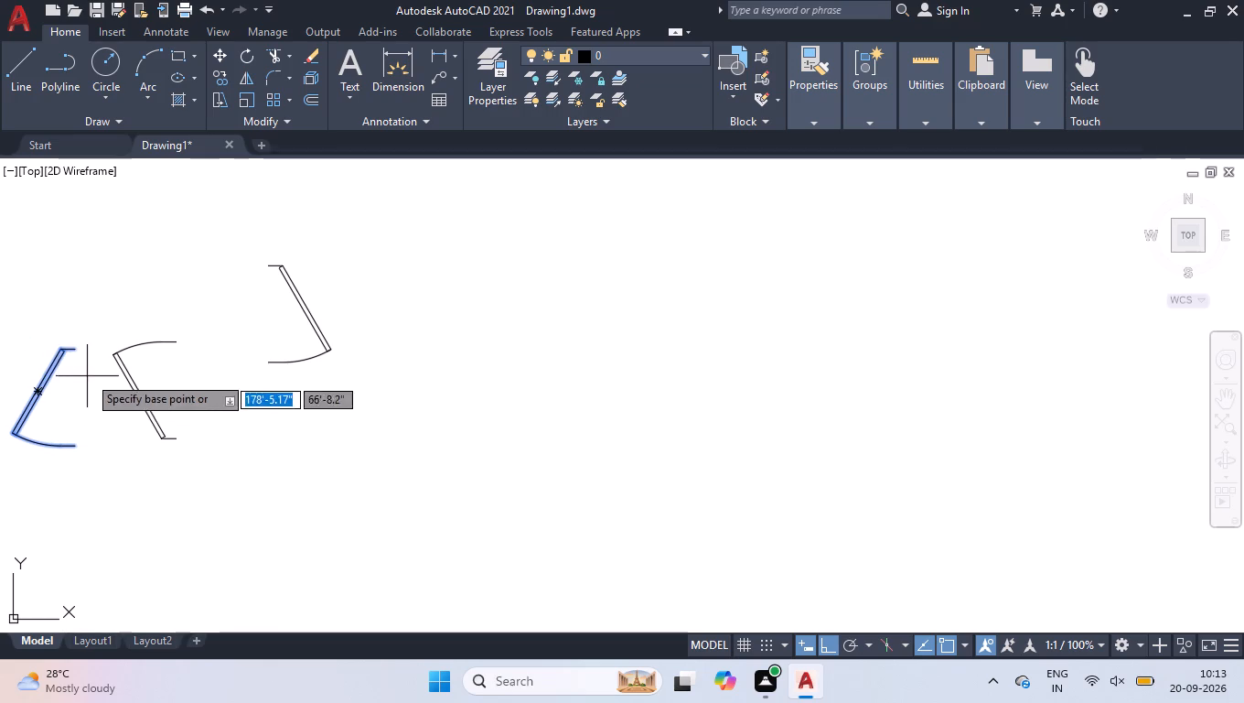
{"action": "left_click", "coordinate": [70, 353]}
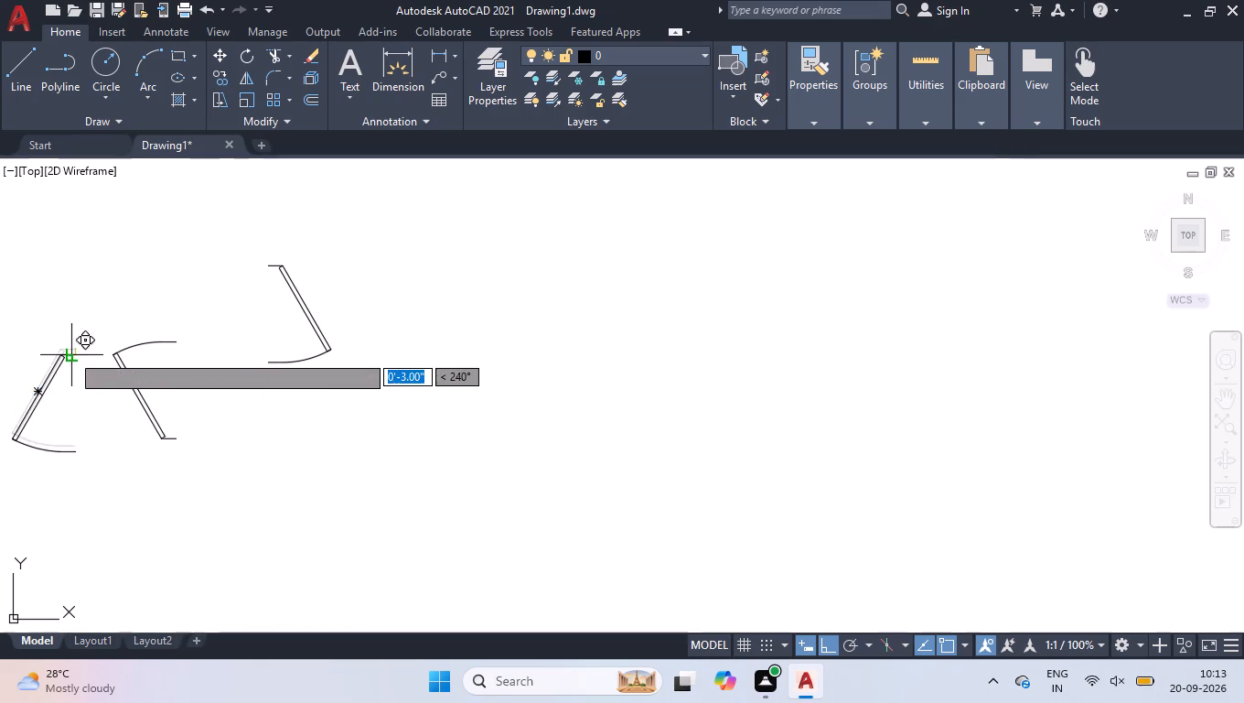
{"action": "scroll", "coordinate": [72, 348], "scroll_direction": "down", "scroll_amount": 4}
{"action": "scroll", "coordinate": [237, 462], "scroll_direction": "up", "scroll_amount": 2}
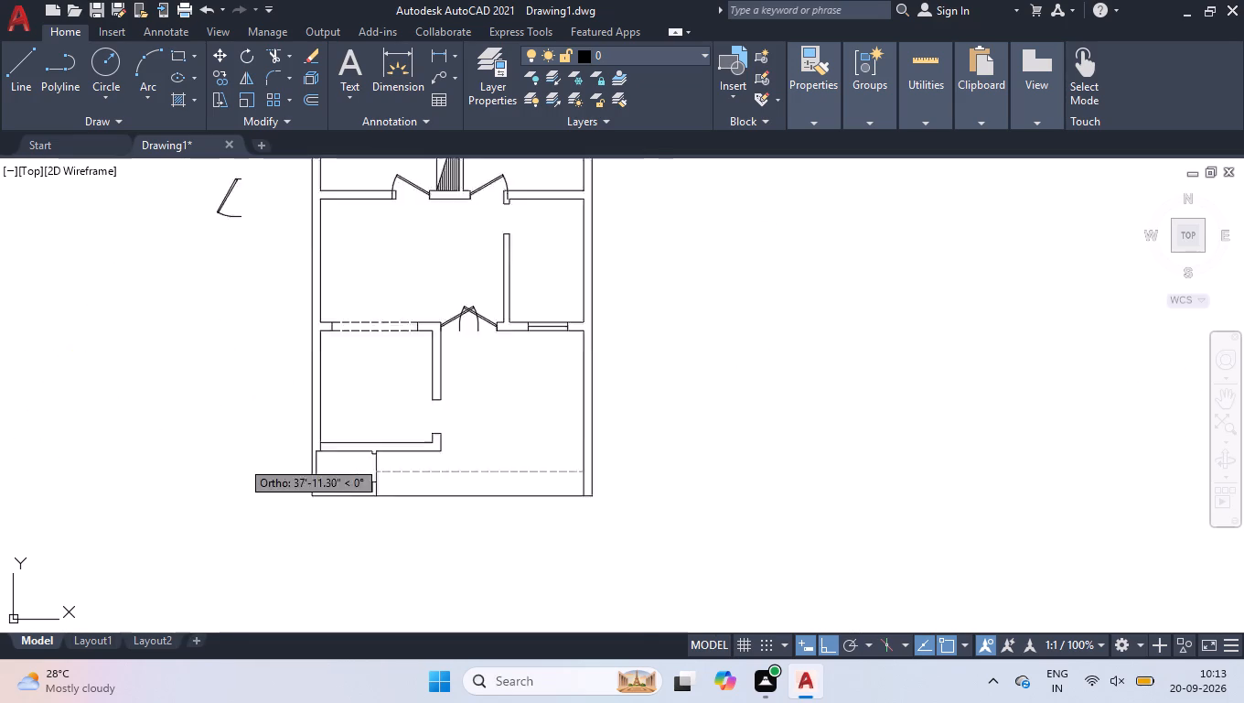
{"action": "scroll", "coordinate": [241, 458], "scroll_direction": "up", "scroll_amount": 1}
{"action": "scroll", "coordinate": [414, 493], "scroll_direction": "up", "scroll_amount": 2}
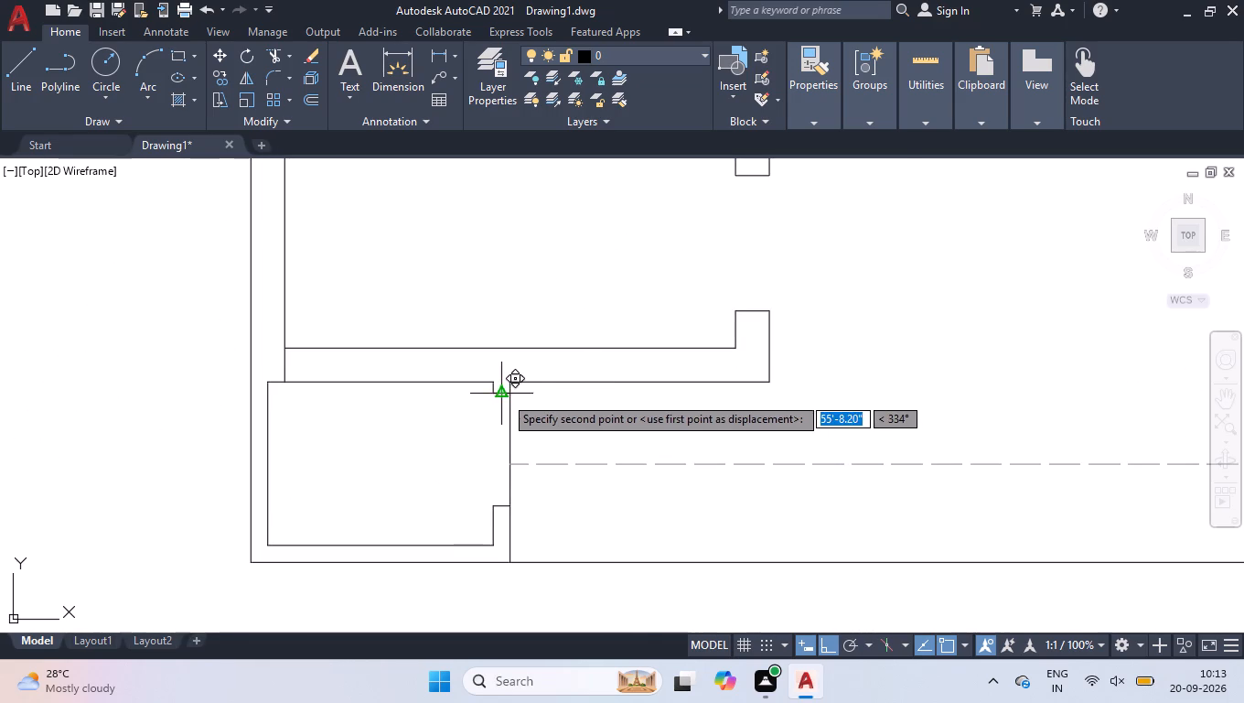
{"action": "left_click", "coordinate": [513, 396]}
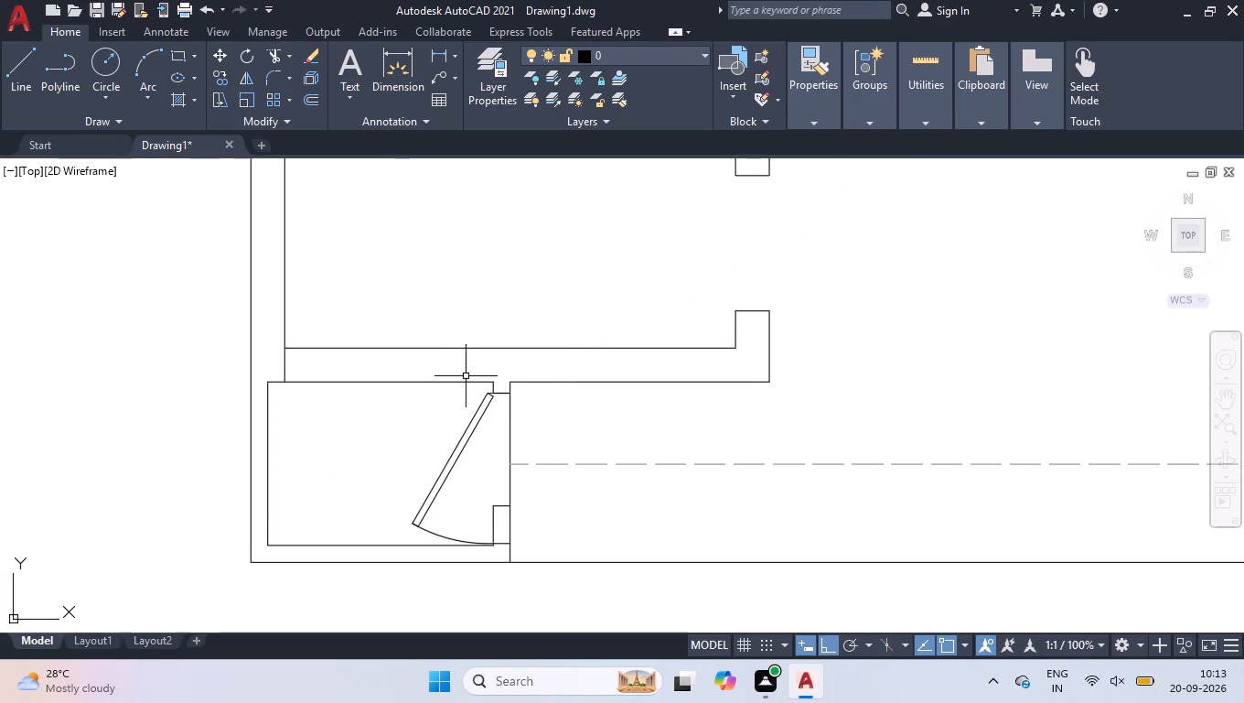
Move the upward-swinging loose door block by its jamb end to the lower outer corner of the new opening in the lower-left room's right wall.
{"action": "scroll", "coordinate": [466, 376], "scroll_direction": "down", "scroll_amount": 3}
{"action": "scroll", "coordinate": [376, 473], "scroll_direction": "down", "scroll_amount": 2}
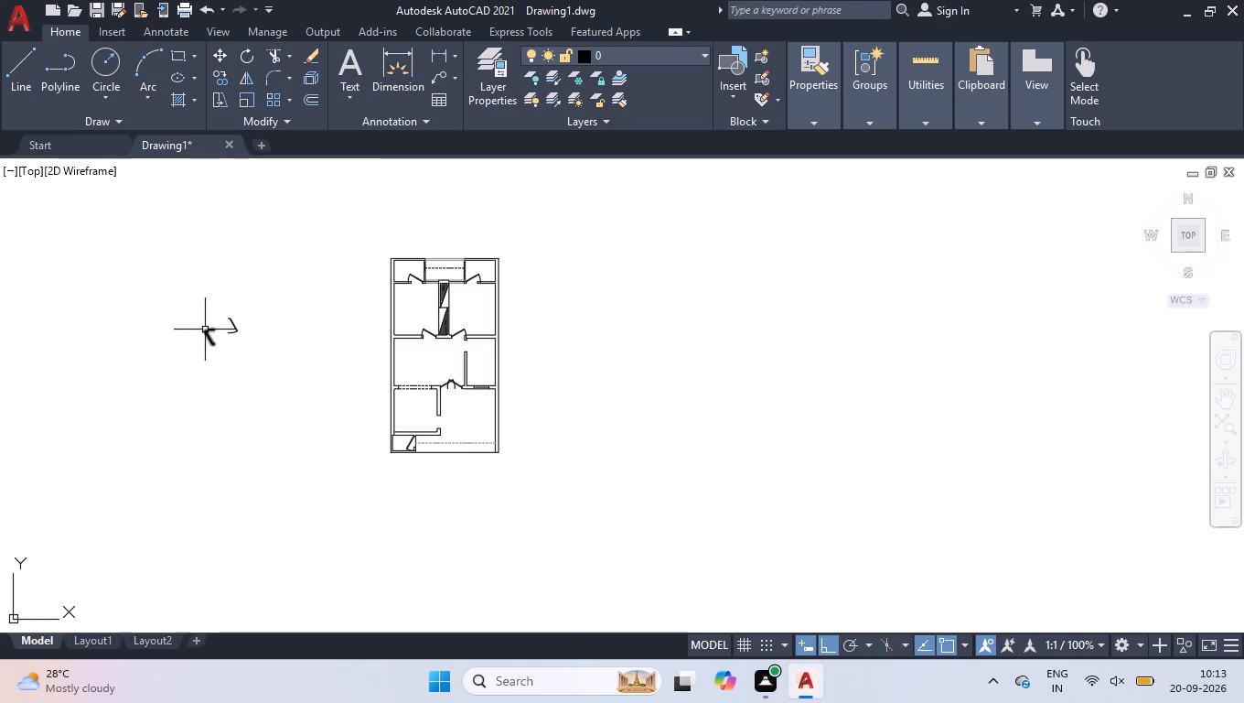
{"action": "left_click", "coordinate": [205, 330]}
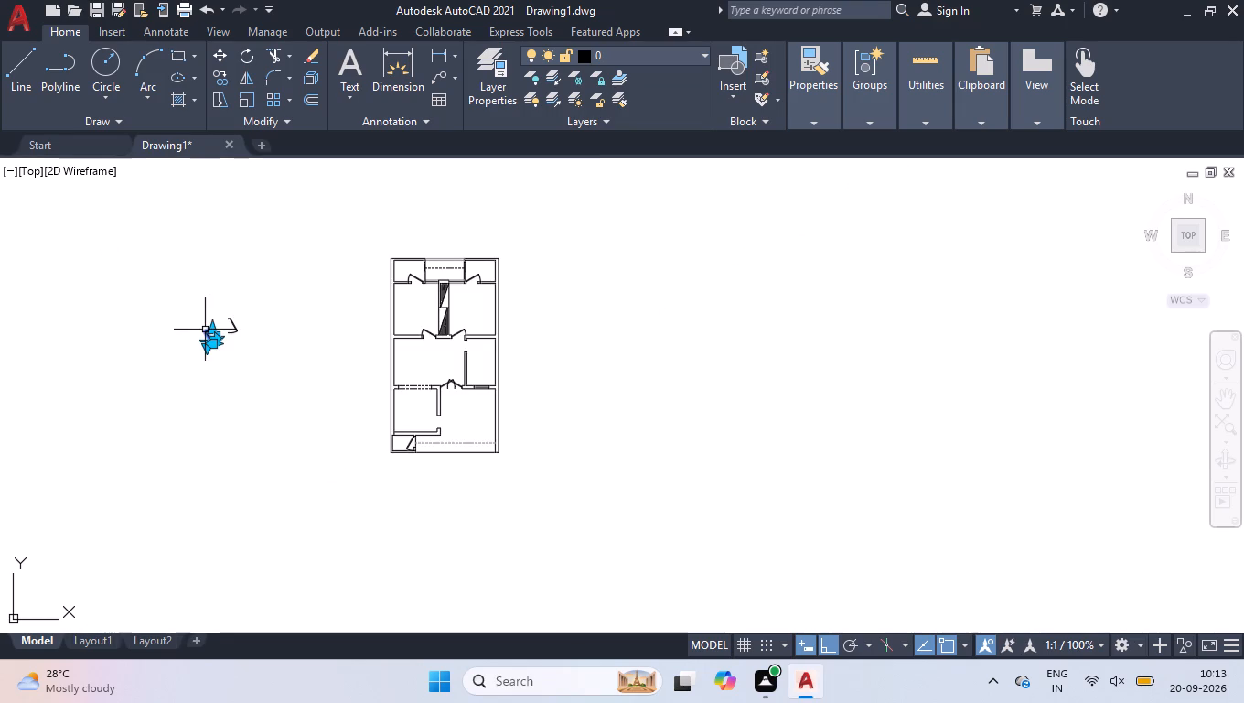
{"action": "scroll", "coordinate": [219, 351], "scroll_direction": "up", "scroll_amount": 5}
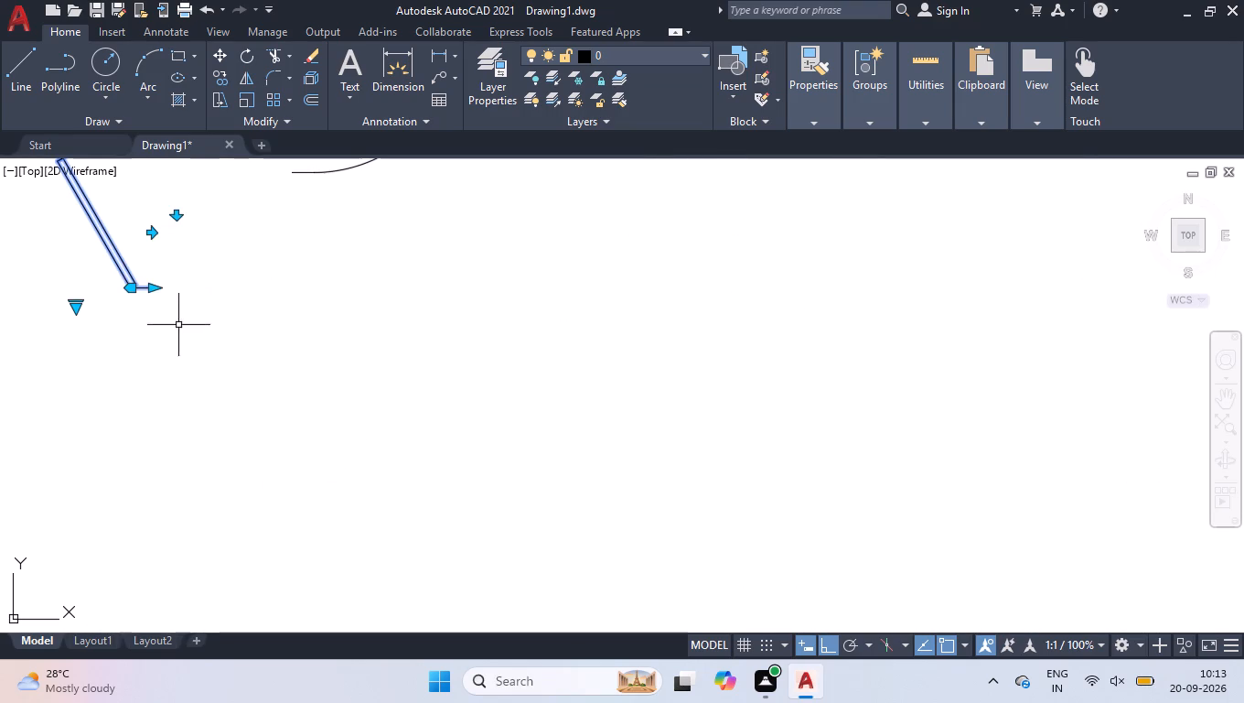
{"action": "key", "text": "space"}
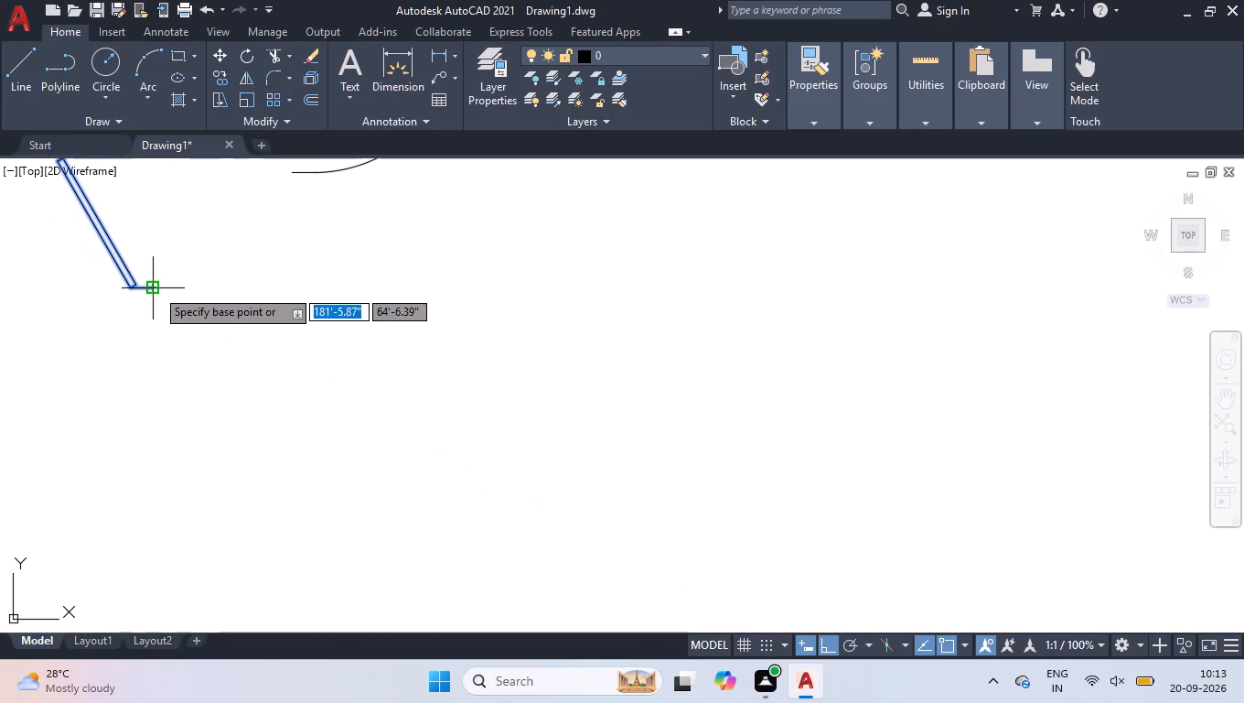
{"action": "left_click", "coordinate": [155, 288]}
{"action": "scroll", "coordinate": [156, 283], "scroll_direction": "down", "scroll_amount": 3}
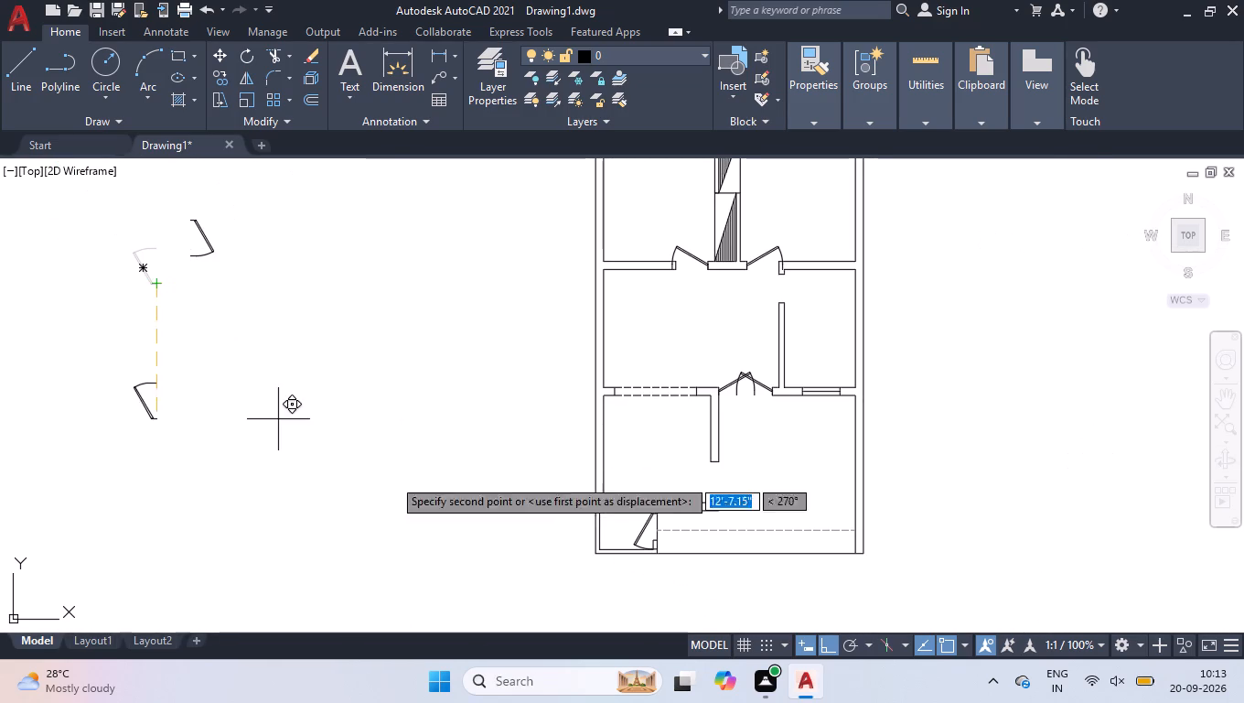
{"action": "scroll", "coordinate": [738, 497], "scroll_direction": "up", "scroll_amount": 3}
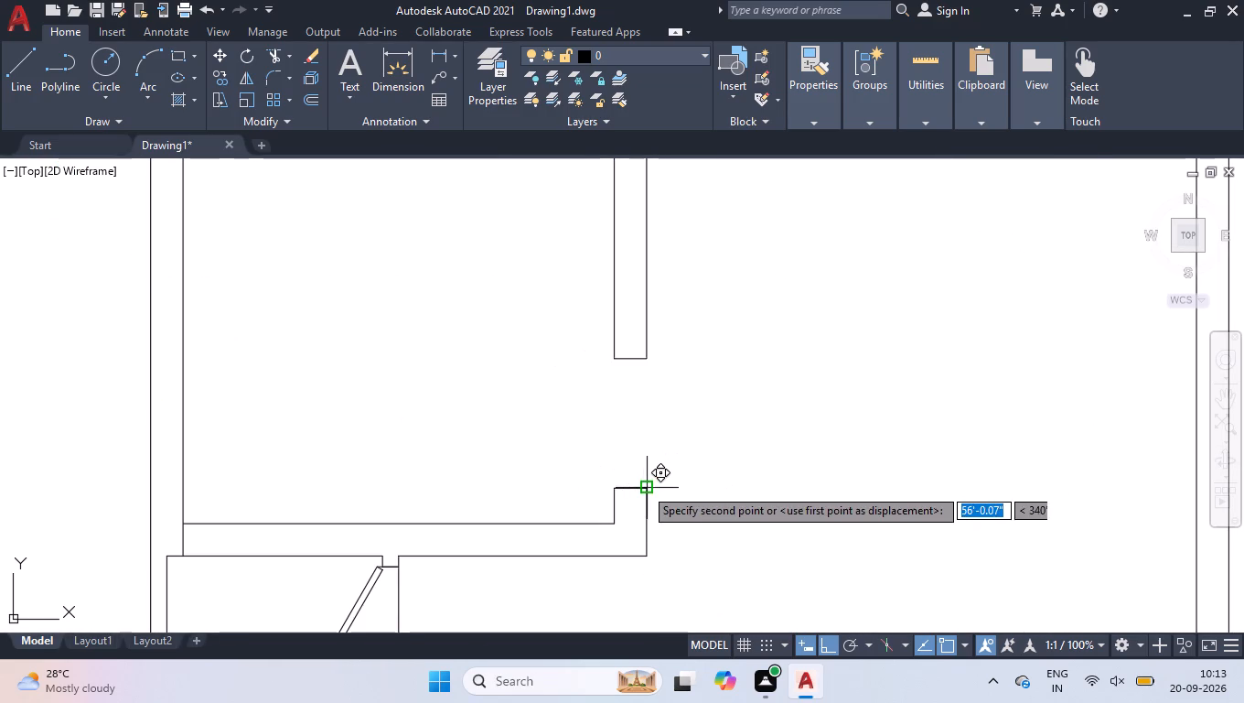
{"action": "left_click", "coordinate": [643, 488]}
Move the remaining loose door block by its jamb's outer end to the upper hall-side corner of the small middle-right room's opening.
{"action": "scroll", "coordinate": [556, 455], "scroll_direction": "down", "scroll_amount": 4}
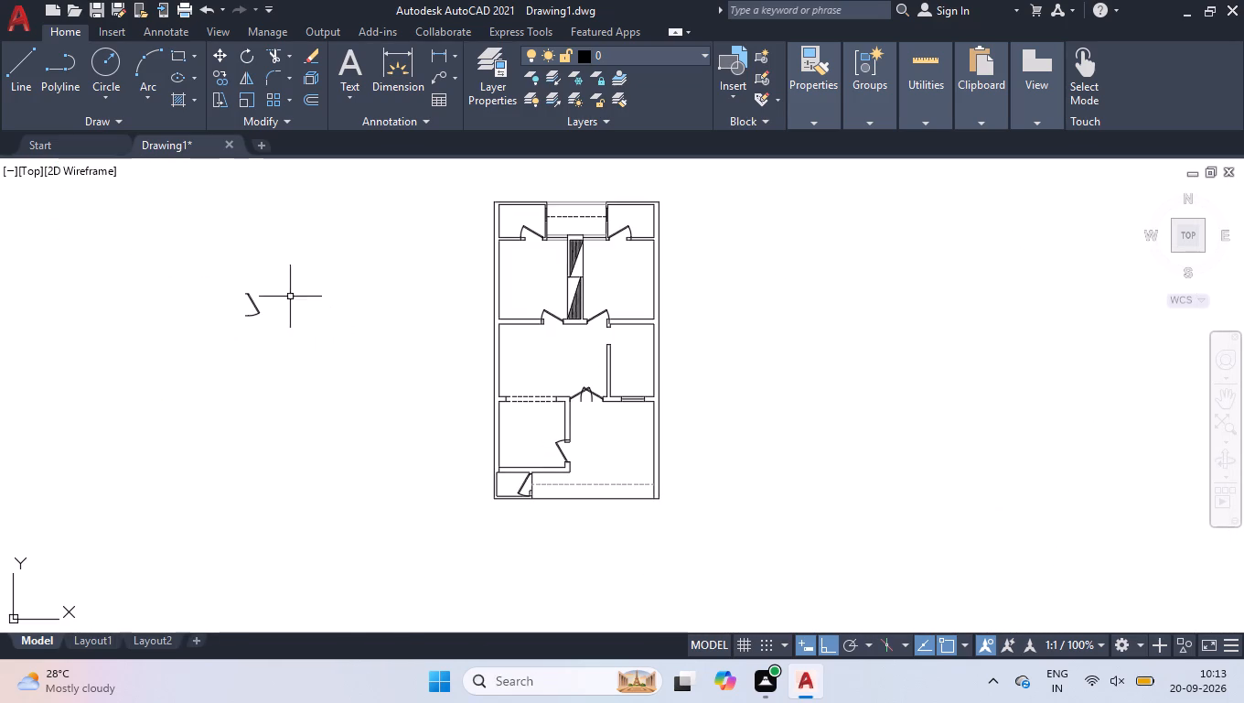
{"action": "left_click", "coordinate": [271, 270]}
{"action": "left_click", "coordinate": [205, 348]}
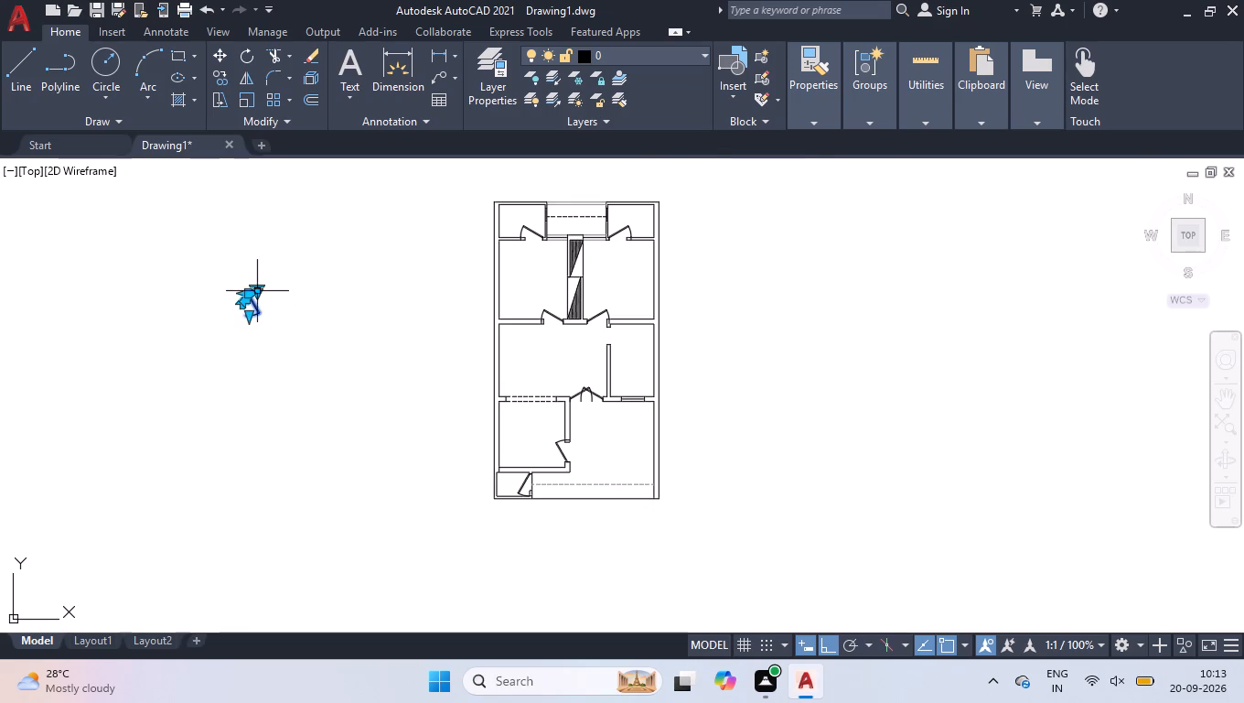
{"action": "scroll", "coordinate": [257, 293], "scroll_direction": "up", "scroll_amount": 4}
{"action": "scroll", "coordinate": [179, 318], "scroll_direction": "up", "scroll_amount": 2}
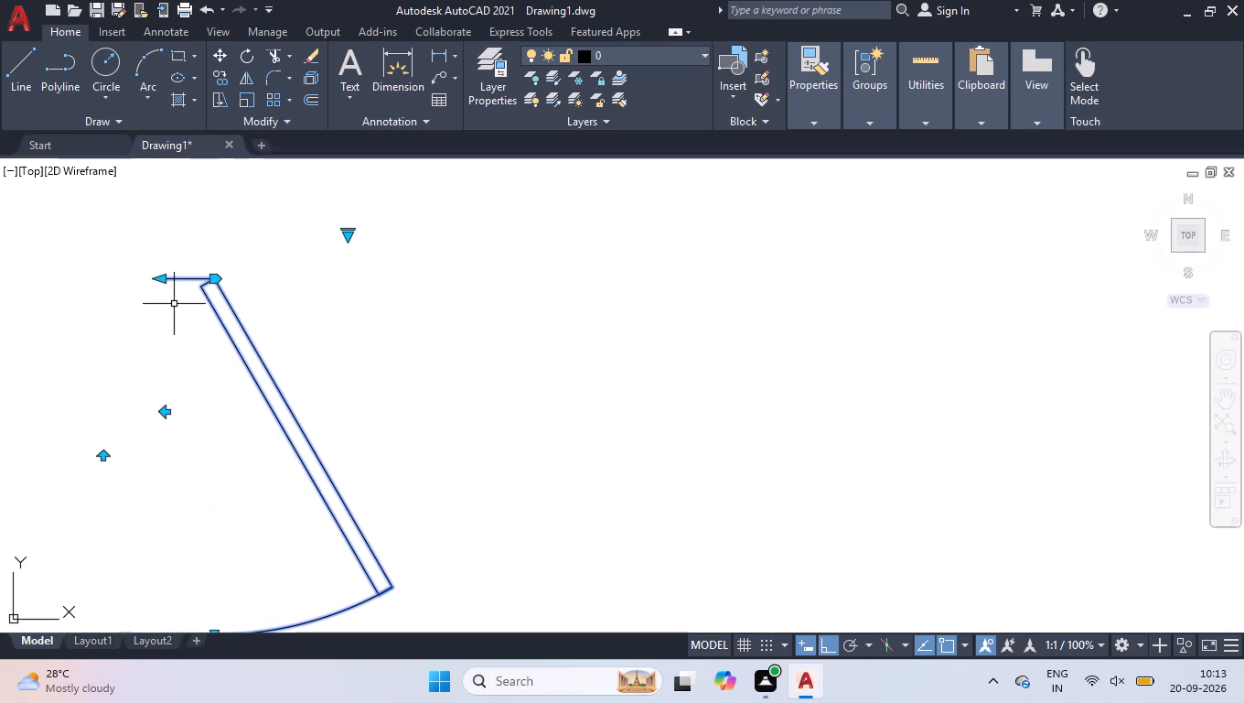
{"action": "key", "text": "space"}
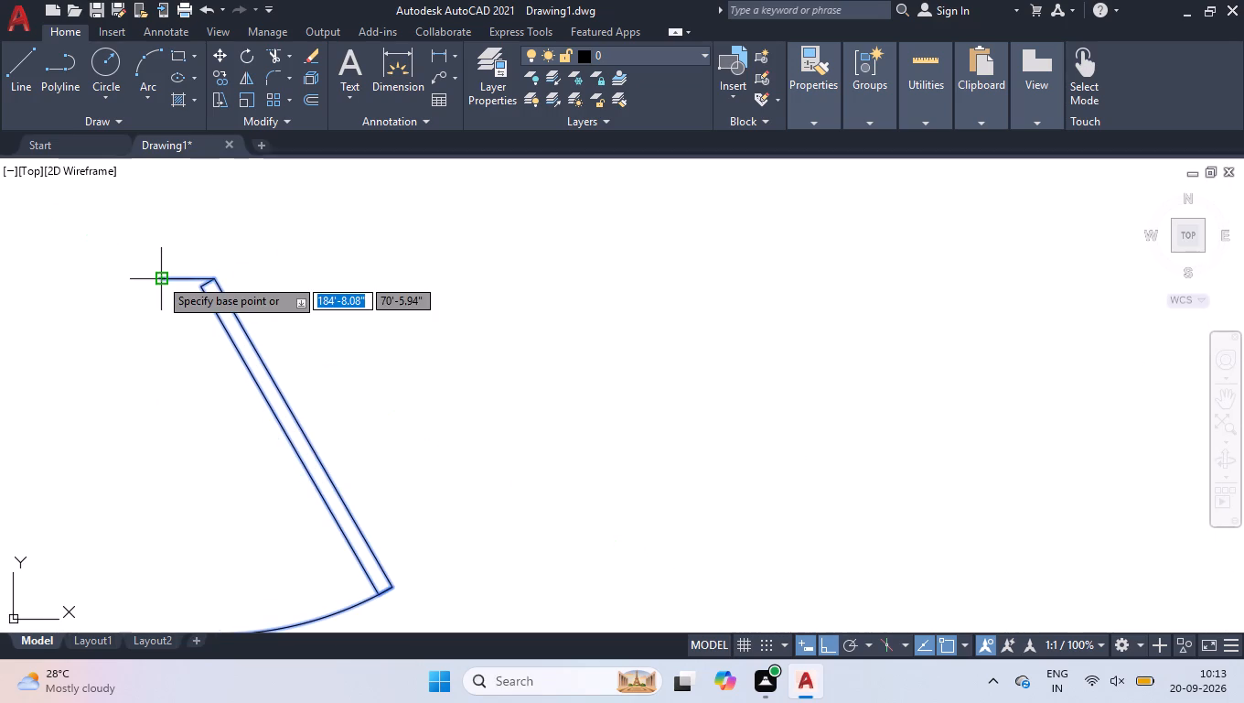
{"action": "left_click", "coordinate": [161, 277]}
{"action": "scroll", "coordinate": [170, 274], "scroll_direction": "down", "scroll_amount": 6}
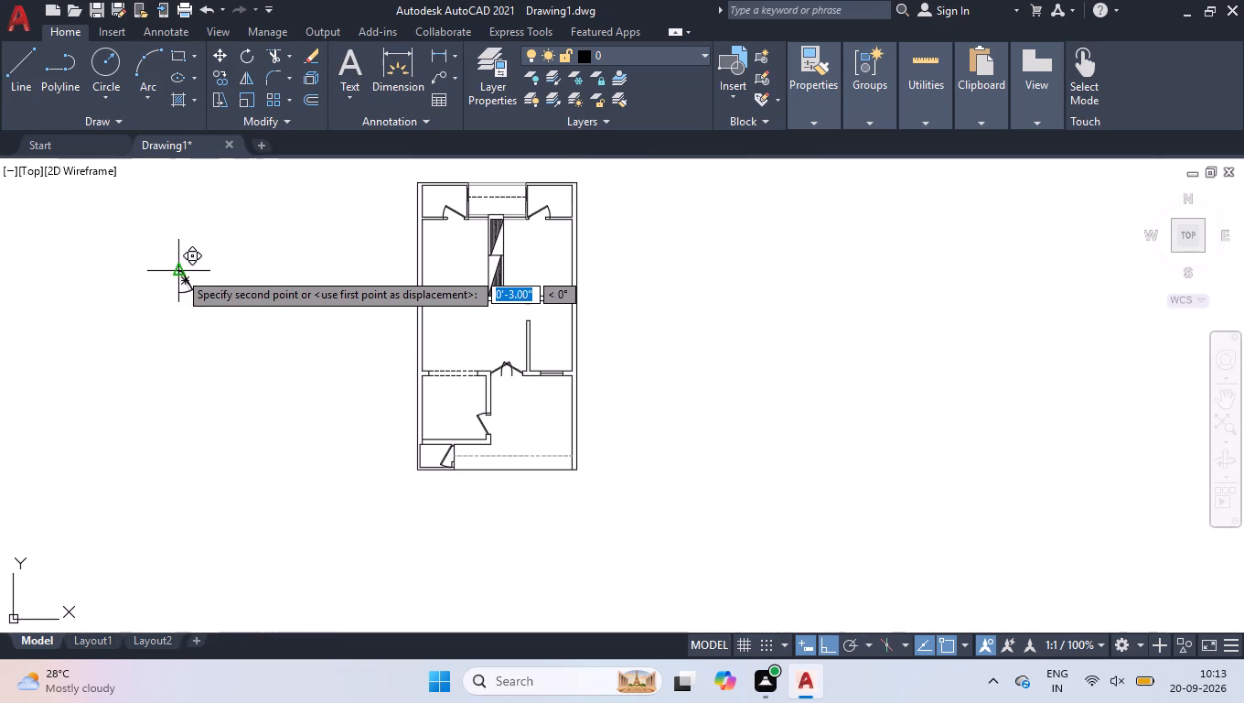
{"action": "scroll", "coordinate": [530, 316], "scroll_direction": "up", "scroll_amount": 4}
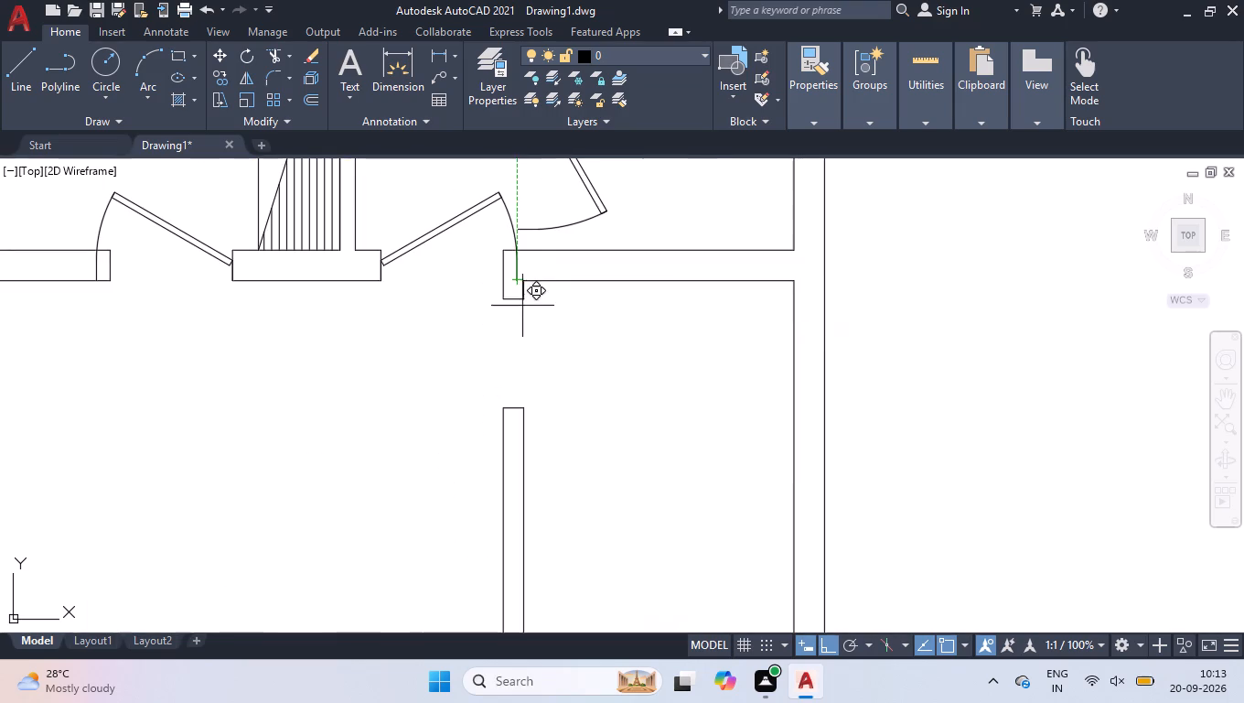
{"action": "left_click", "coordinate": [498, 297]}
Shorten the top-left room's door block so its arc ends at the opposite edge of its wall opening.
{"action": "scroll", "coordinate": [459, 326], "scroll_direction": "down", "scroll_amount": 3}
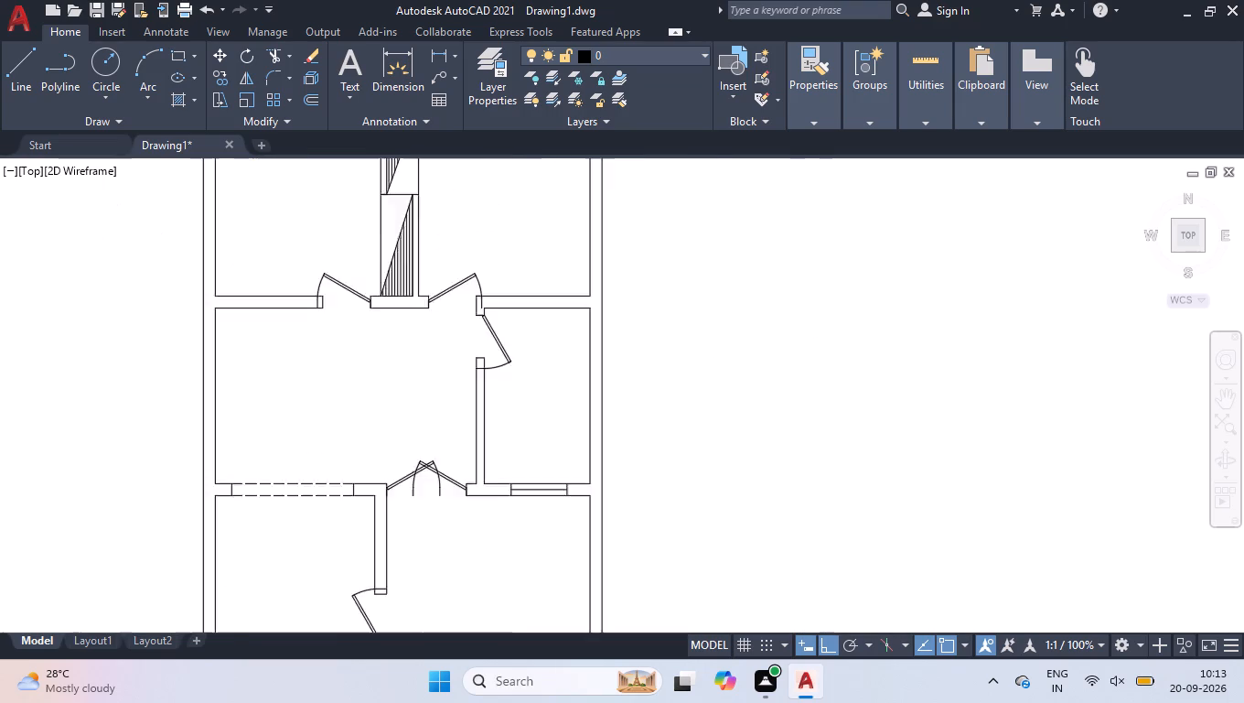
{"action": "scroll", "coordinate": [500, 402], "scroll_direction": "down", "scroll_amount": 1}
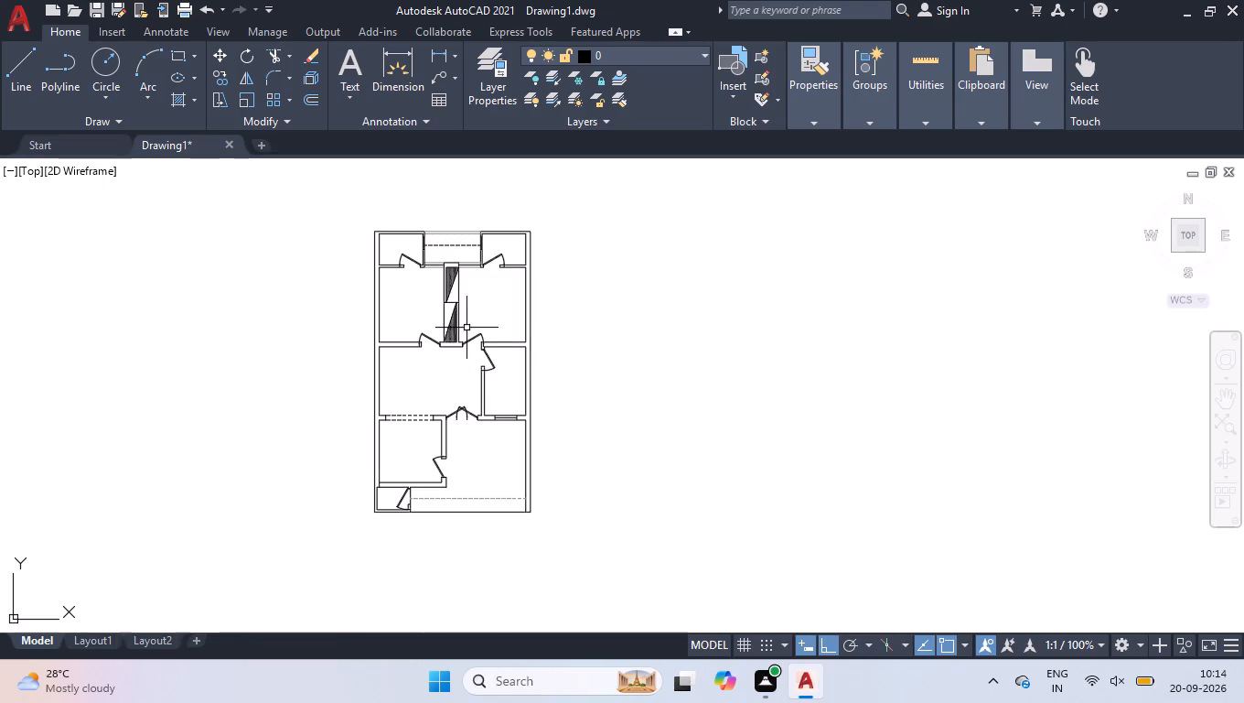
{"action": "scroll", "coordinate": [445, 265], "scroll_direction": "up", "scroll_amount": 1}
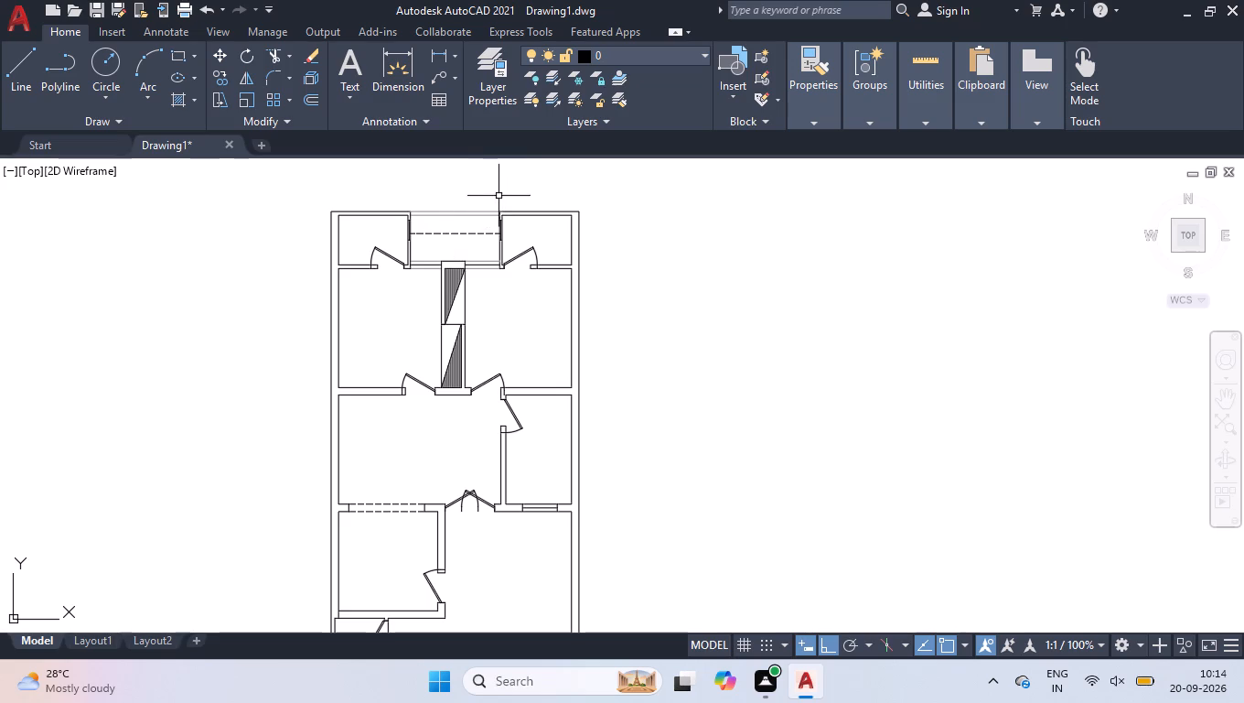
{"action": "scroll", "coordinate": [428, 261], "scroll_direction": "up", "scroll_amount": 1}
{"action": "scroll", "coordinate": [313, 243], "scroll_direction": "up", "scroll_amount": 2}
{"action": "left_click", "coordinate": [371, 276]}
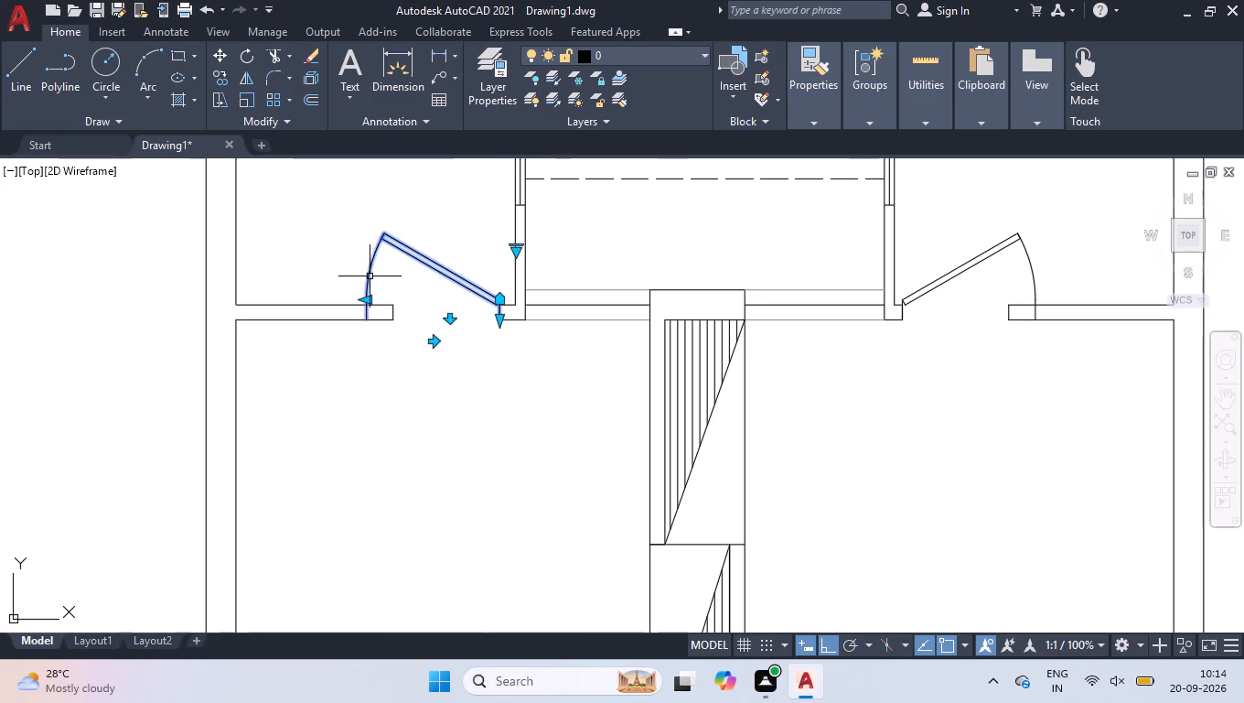
{"action": "scroll", "coordinate": [366, 289], "scroll_direction": "up", "scroll_amount": 3}
{"action": "left_click", "coordinate": [359, 330]}
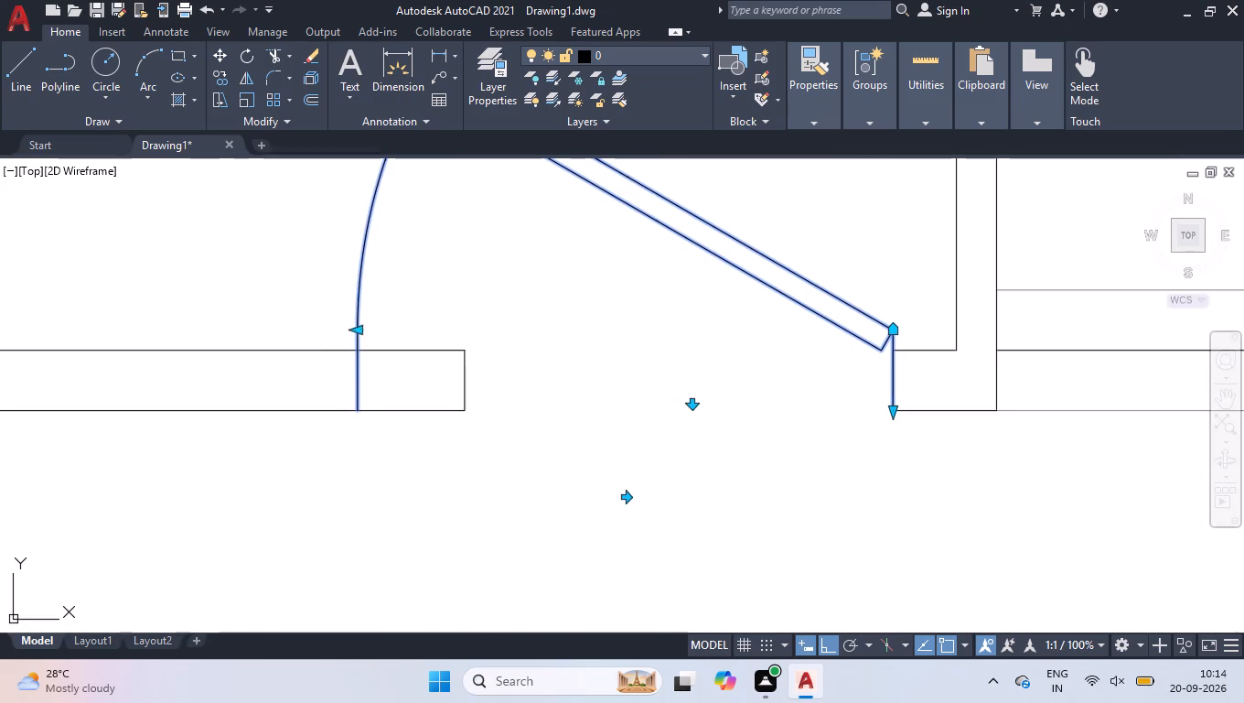
{"action": "left_click", "coordinate": [472, 323]}
Shorten the top-right room's door block so its arc ends at the opposite edge of its wall opening.
{"action": "scroll", "coordinate": [453, 291], "scroll_direction": "down", "scroll_amount": 5}
{"action": "scroll", "coordinate": [670, 259], "scroll_direction": "up", "scroll_amount": 2}
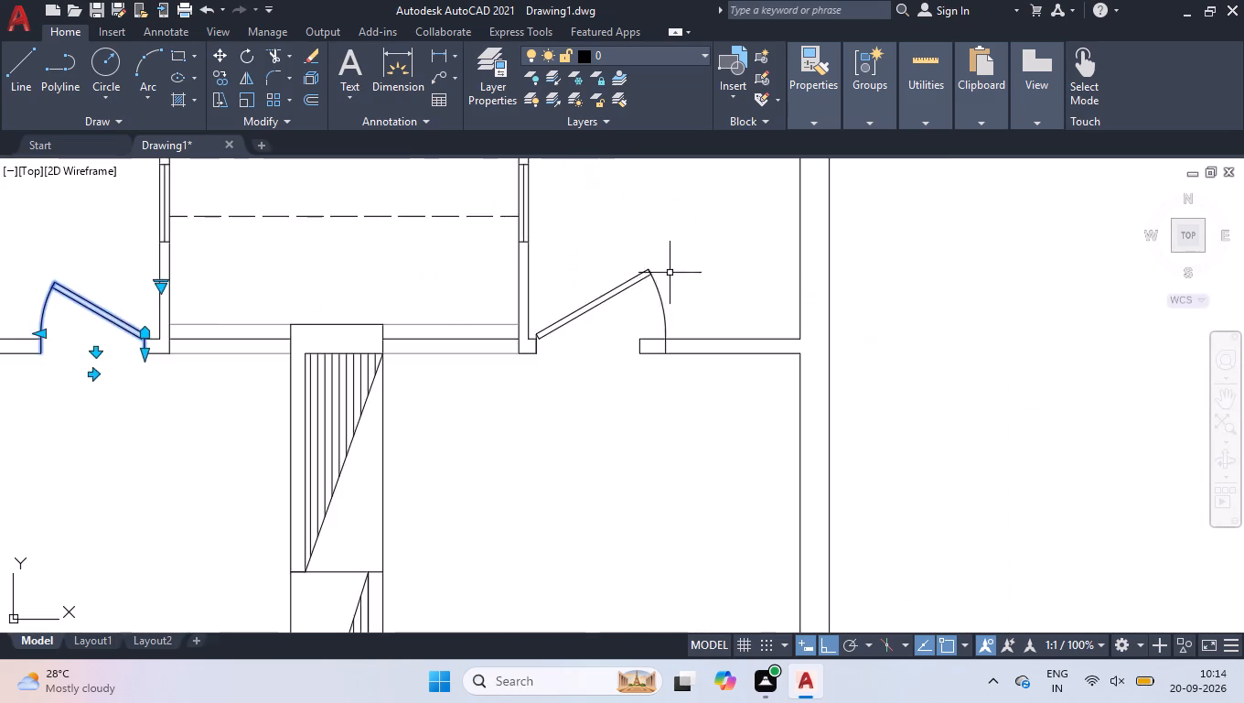
{"action": "scroll", "coordinate": [659, 319], "scroll_direction": "up", "scroll_amount": 3}
{"action": "left_click_drag", "start_coordinate": [692, 298], "coordinate": [683, 305]}
{"action": "left_click", "coordinate": [638, 315]}
{"action": "scroll", "coordinate": [651, 426], "scroll_direction": "up", "scroll_amount": 2}
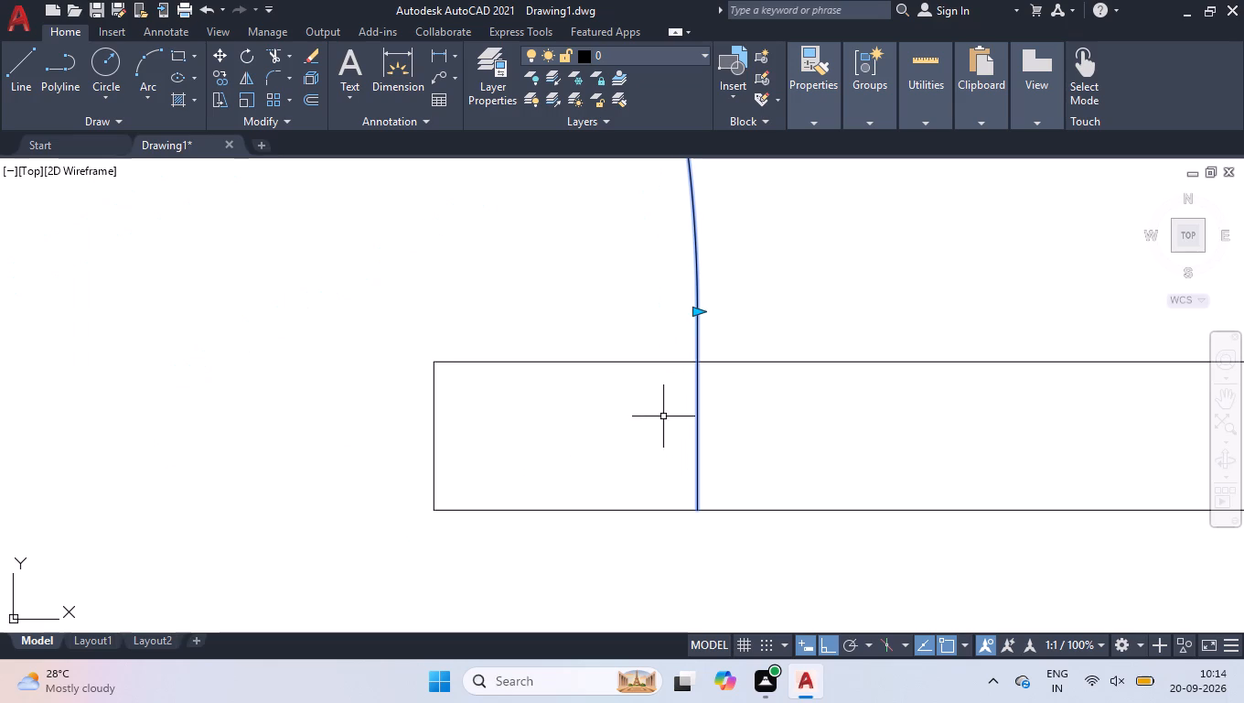
{"action": "left_click", "coordinate": [699, 315]}
{"action": "left_click", "coordinate": [439, 294]}
Shorten the door block right of the hatched corridor's lower end to the width of its wall opening.
{"action": "scroll", "coordinate": [512, 262], "scroll_direction": "down", "scroll_amount": 2}
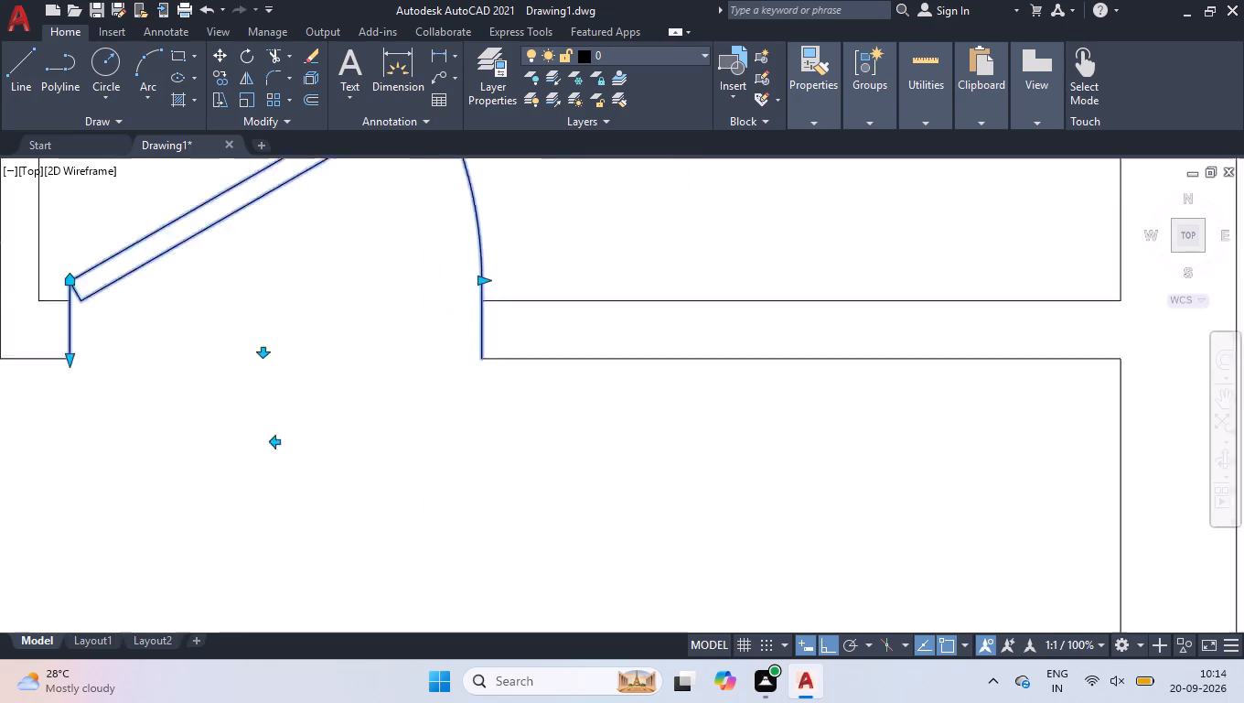
{"action": "scroll", "coordinate": [515, 262], "scroll_direction": "down", "scroll_amount": 5}
{"action": "scroll", "coordinate": [488, 473], "scroll_direction": "up", "scroll_amount": 3}
{"action": "scroll", "coordinate": [457, 406], "scroll_direction": "up", "scroll_amount": 1}
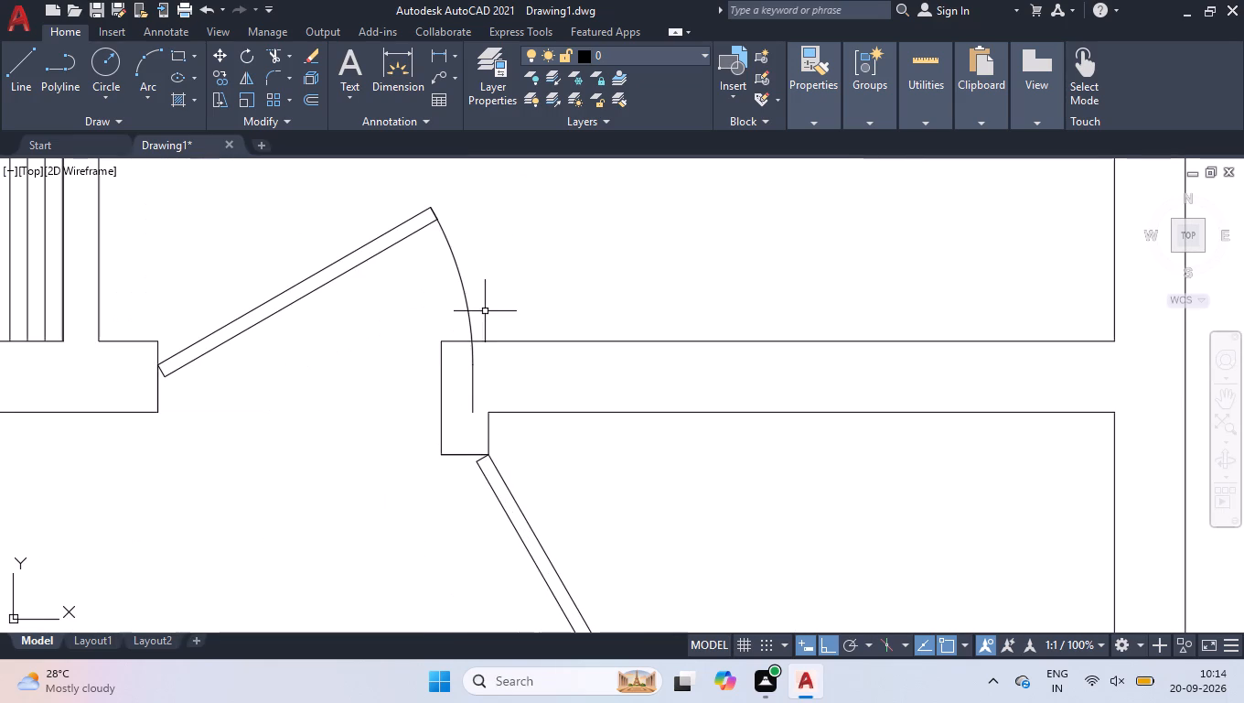
{"action": "left_click", "coordinate": [485, 311]}
{"action": "left_click", "coordinate": [434, 302]}
{"action": "scroll", "coordinate": [454, 383], "scroll_direction": "up", "scroll_amount": 2}
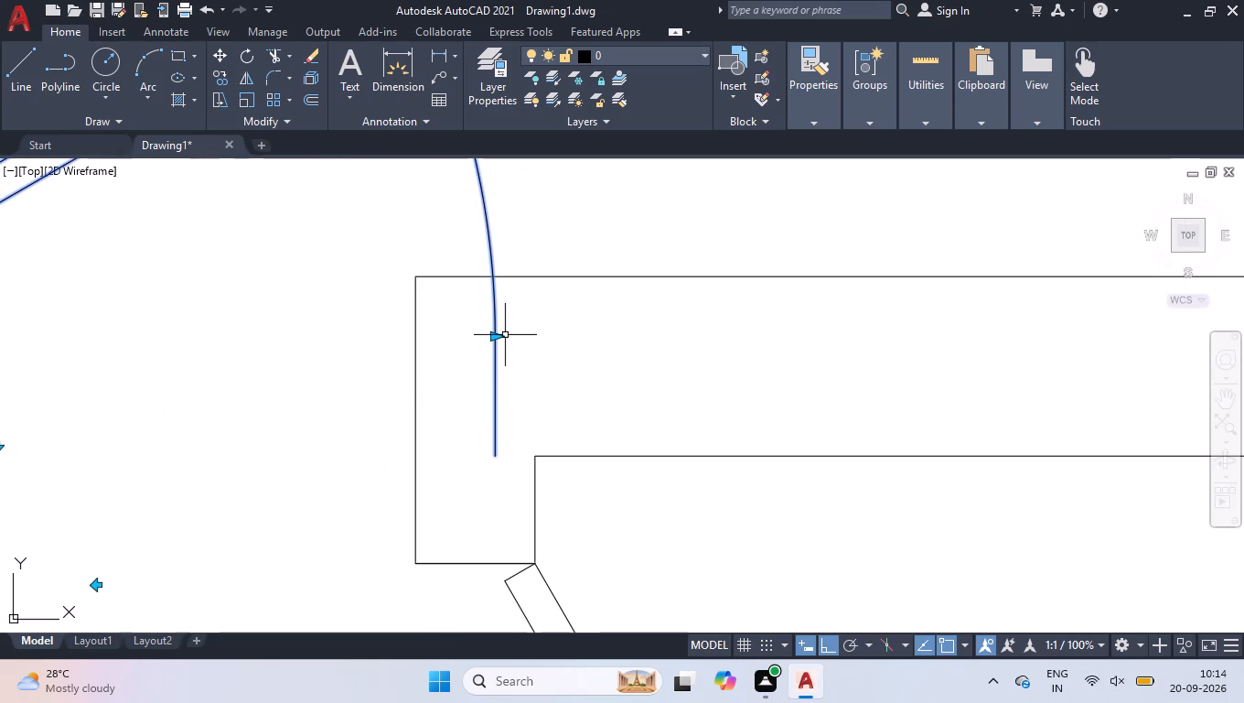
{"action": "left_click", "coordinate": [499, 339]}
{"action": "left_click", "coordinate": [449, 344]}
Set the width of the door block left of the hatched corridor's lower end to 3' to fit its opening.
{"action": "scroll", "coordinate": [463, 339], "scroll_direction": "down", "scroll_amount": 4}
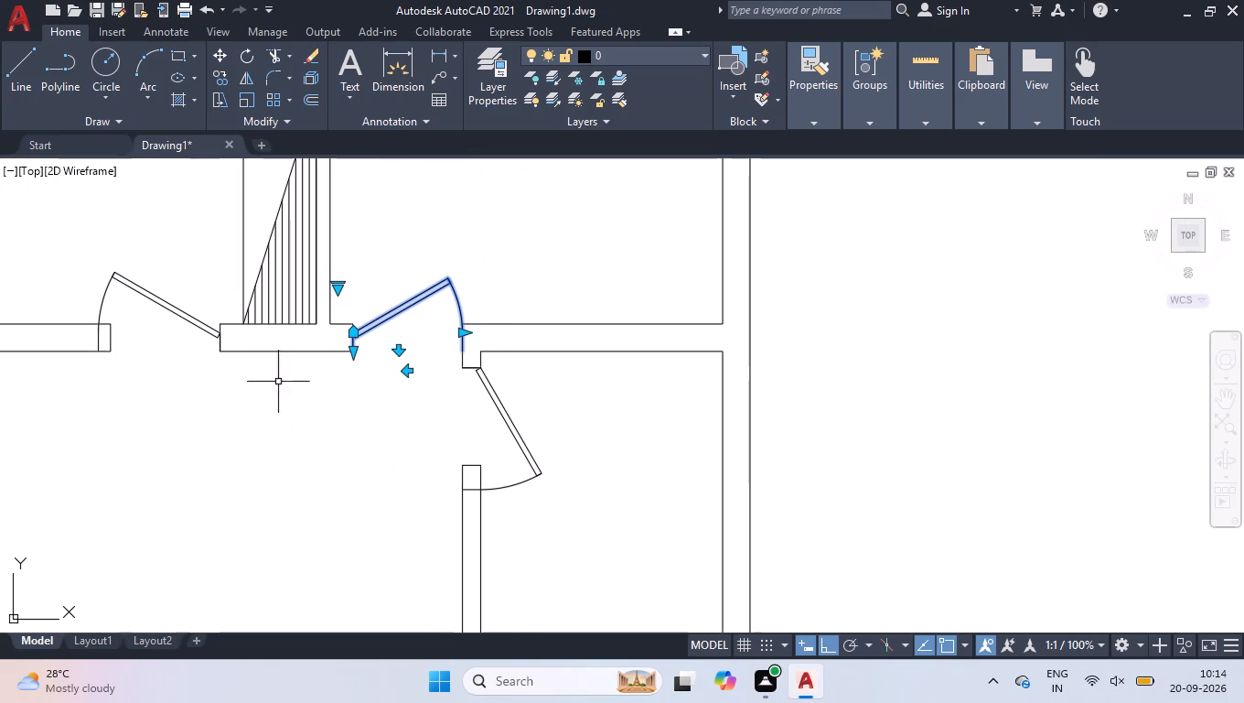
{"action": "scroll", "coordinate": [57, 358], "scroll_direction": "up", "scroll_amount": 3}
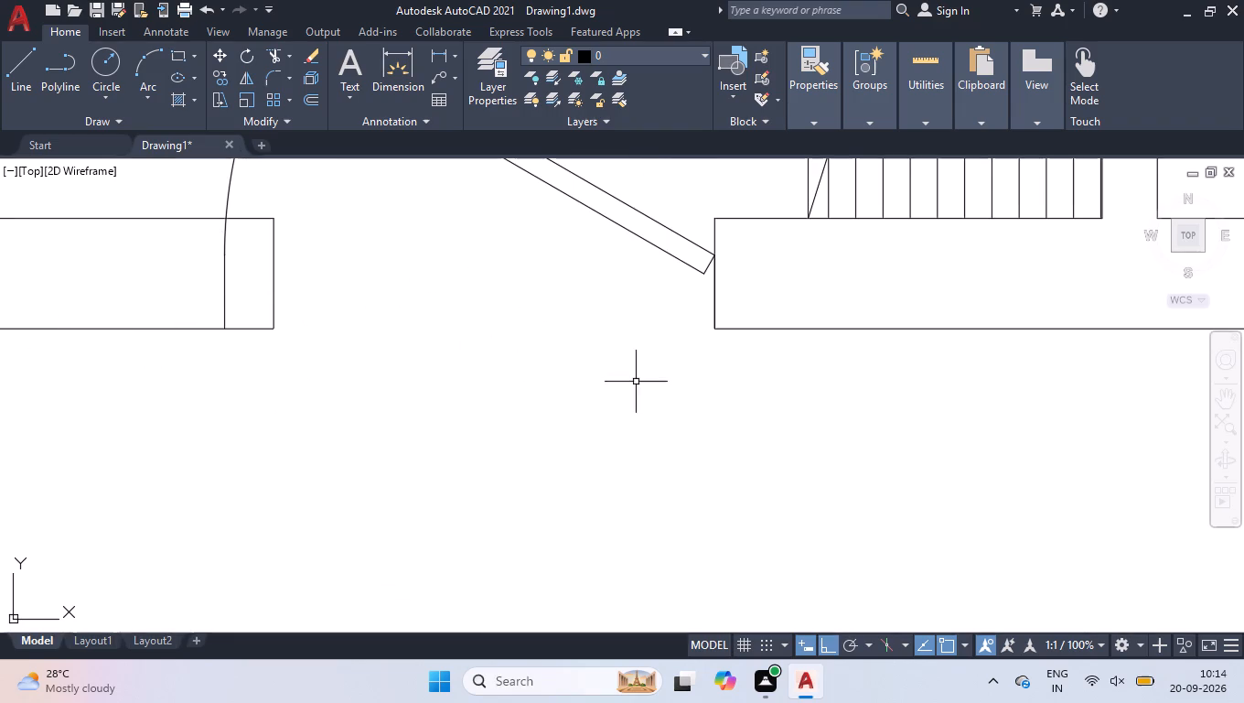
{"action": "scroll", "coordinate": [423, 341], "scroll_direction": "down", "scroll_amount": 2}
{"action": "scroll", "coordinate": [360, 254], "scroll_direction": "up", "scroll_amount": 2}
{"action": "left_click", "coordinate": [351, 265]}
{"action": "left_click", "coordinate": [270, 248]}
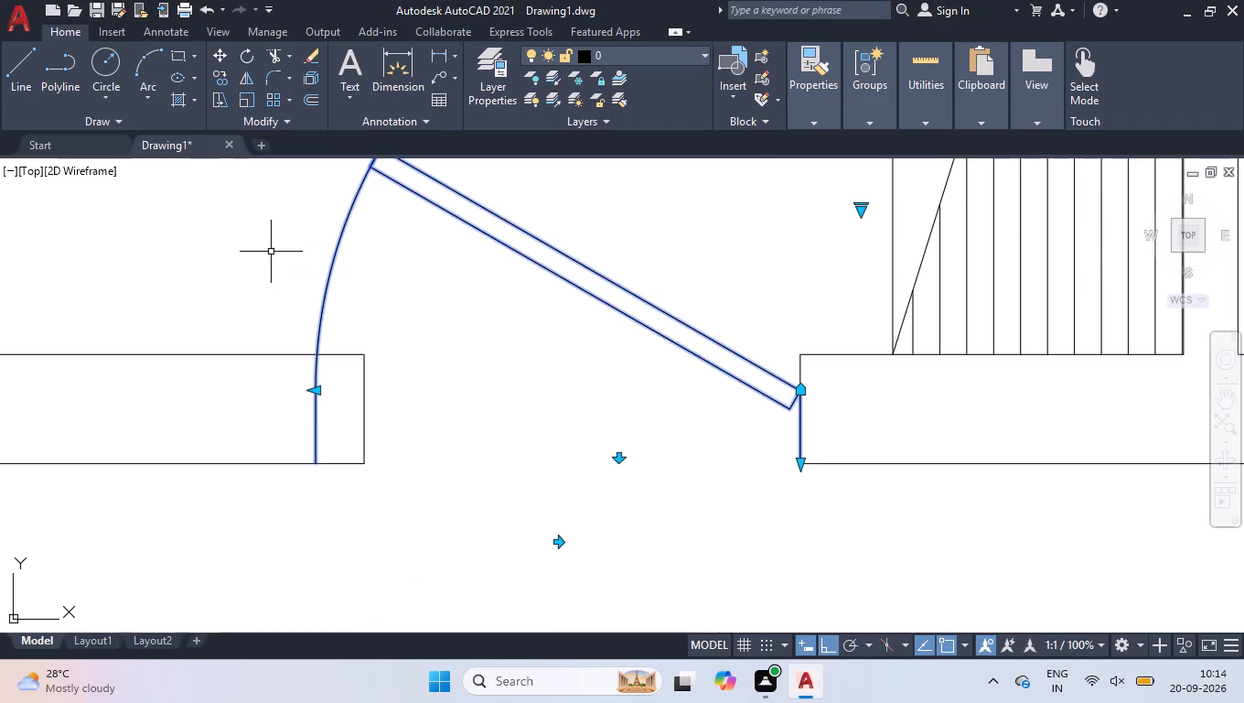
{"action": "scroll", "coordinate": [306, 428], "scroll_direction": "up", "scroll_amount": 2}
{"action": "left_click", "coordinate": [329, 336]}
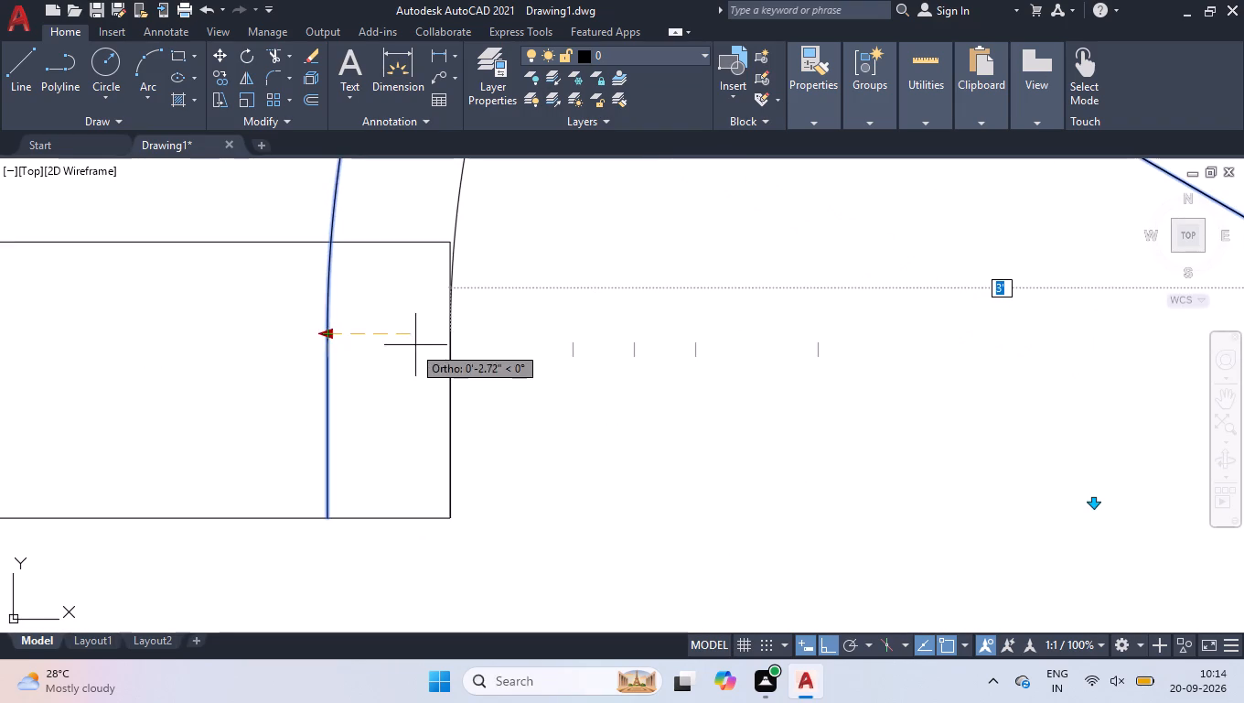
{"action": "left_click", "coordinate": [427, 347]}
Shorten the small middle-right room's door block so its arc ends at the lower edge of its opening.
{"action": "scroll", "coordinate": [339, 277], "scroll_direction": "down", "scroll_amount": 4}
{"action": "scroll", "coordinate": [391, 218], "scroll_direction": "down", "scroll_amount": 3}
{"action": "scroll", "coordinate": [556, 323], "scroll_direction": "up", "scroll_amount": 2}
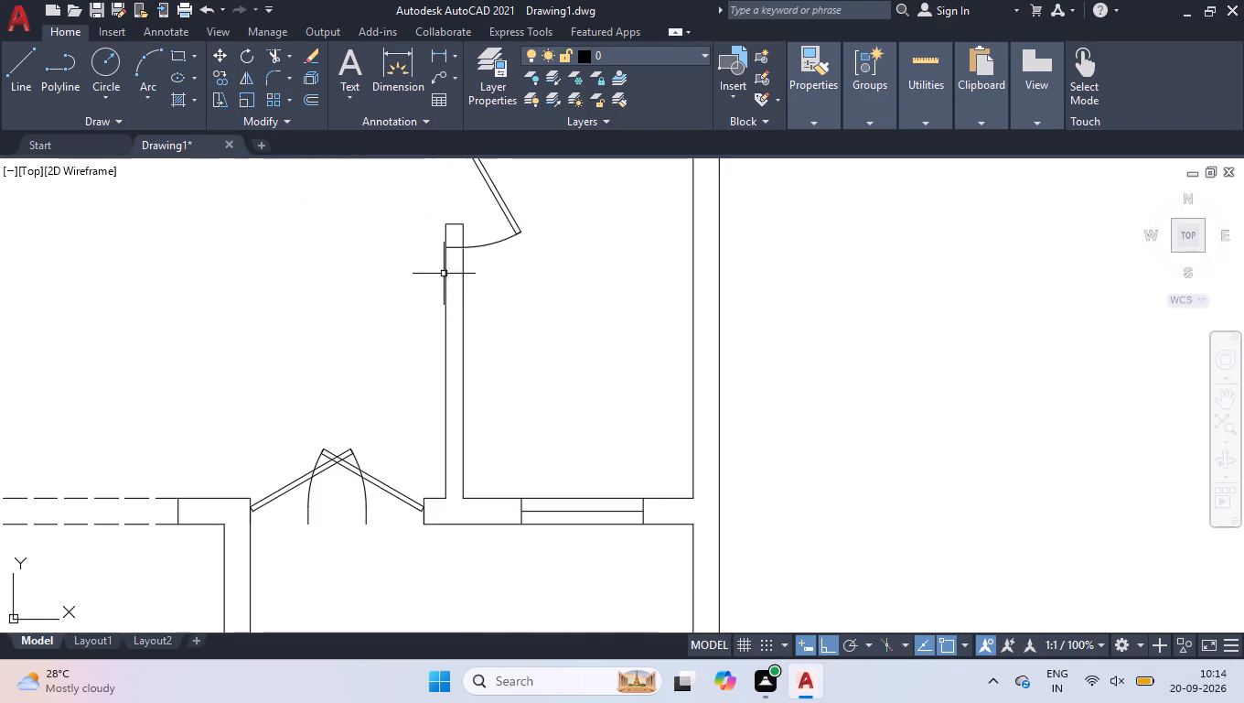
{"action": "scroll", "coordinate": [436, 244], "scroll_direction": "up", "scroll_amount": 3}
{"action": "left_click", "coordinate": [589, 286]}
{"action": "left_click", "coordinate": [575, 249]}
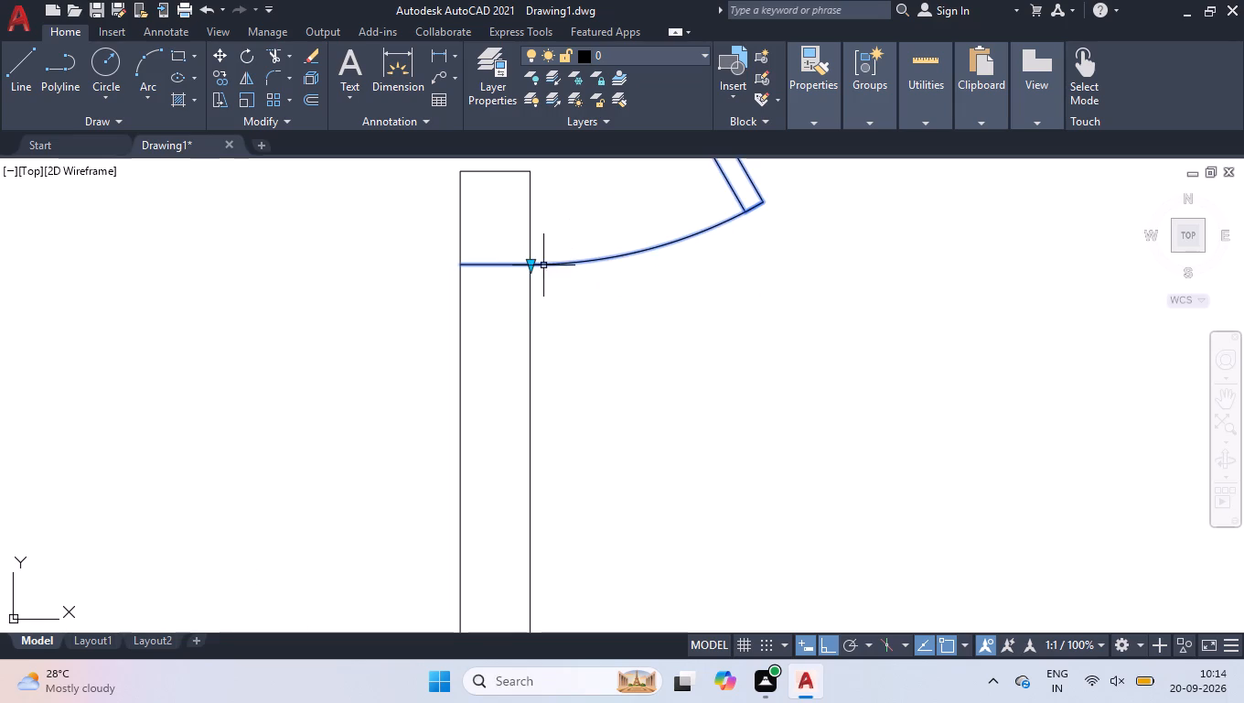
{"action": "scroll", "coordinate": [542, 250], "scroll_direction": "down", "scroll_amount": 1}
{"action": "scroll", "coordinate": [528, 189], "scroll_direction": "up", "scroll_amount": 2}
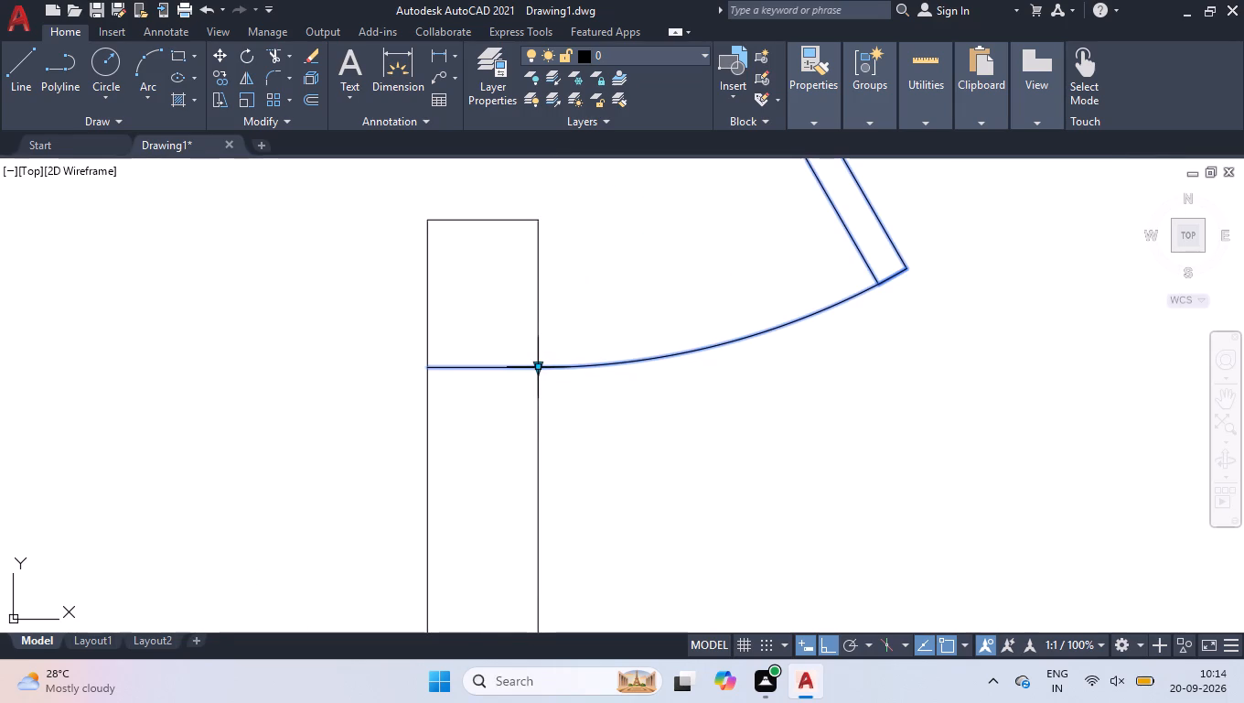
{"action": "left_click", "coordinate": [537, 366]}
{"action": "left_click", "coordinate": [537, 240]}
Set the width of the right leaf of the overlapping double door to 2'-6".
{"action": "scroll", "coordinate": [552, 200], "scroll_direction": "down", "scroll_amount": 3}
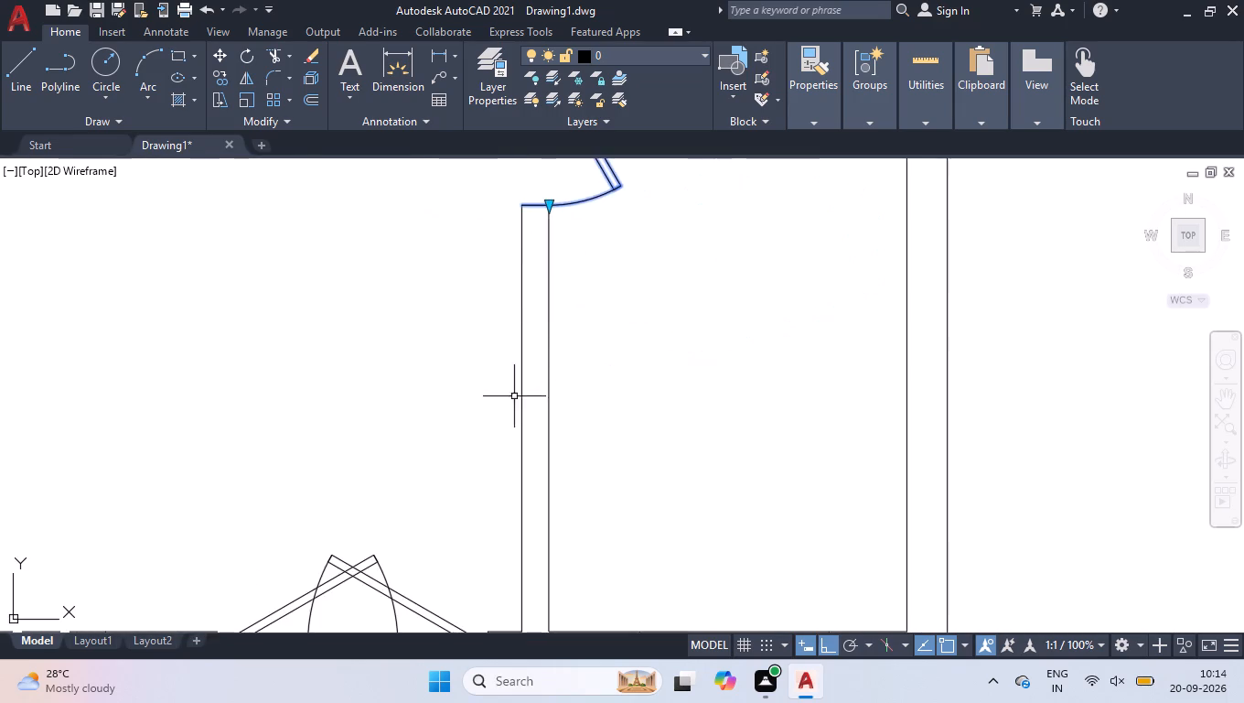
{"action": "scroll", "coordinate": [504, 400], "scroll_direction": "down", "scroll_amount": 2}
{"action": "scroll", "coordinate": [434, 534], "scroll_direction": "up", "scroll_amount": 3}
{"action": "scroll", "coordinate": [405, 375], "scroll_direction": "up", "scroll_amount": 1}
{"action": "left_click", "coordinate": [401, 376]}
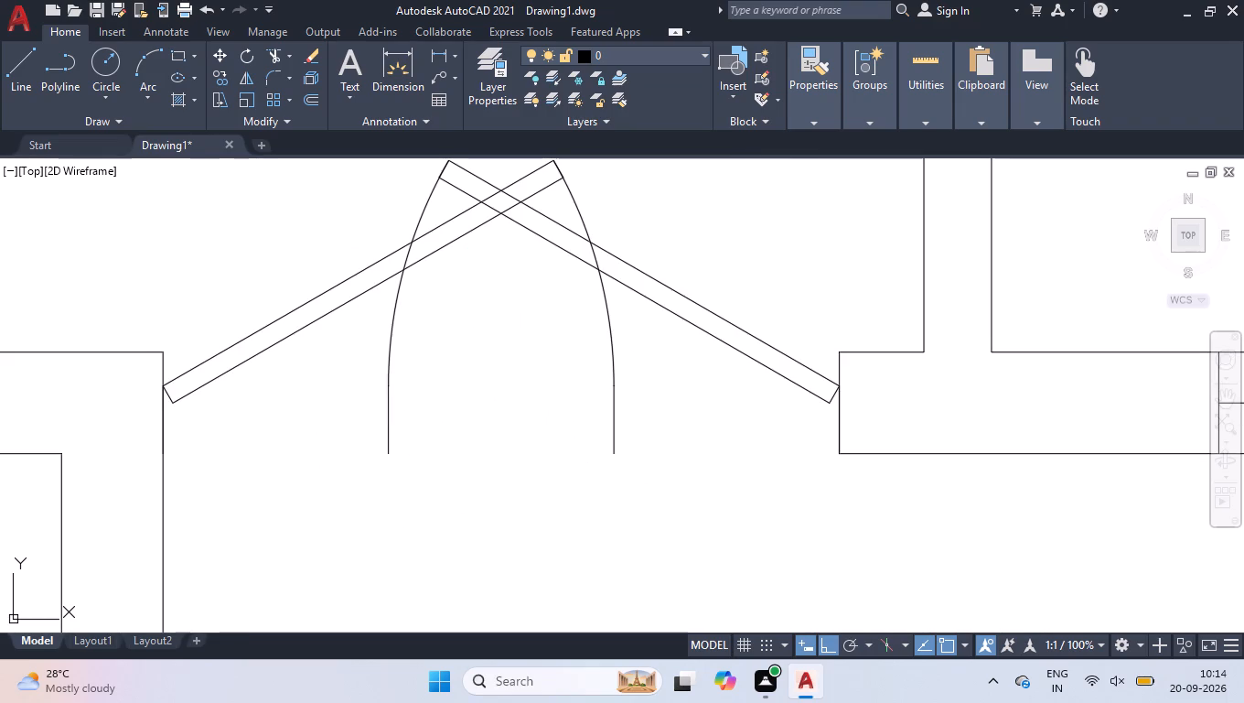
{"action": "left_click", "coordinate": [349, 396]}
{"action": "left_click", "coordinate": [384, 388]}
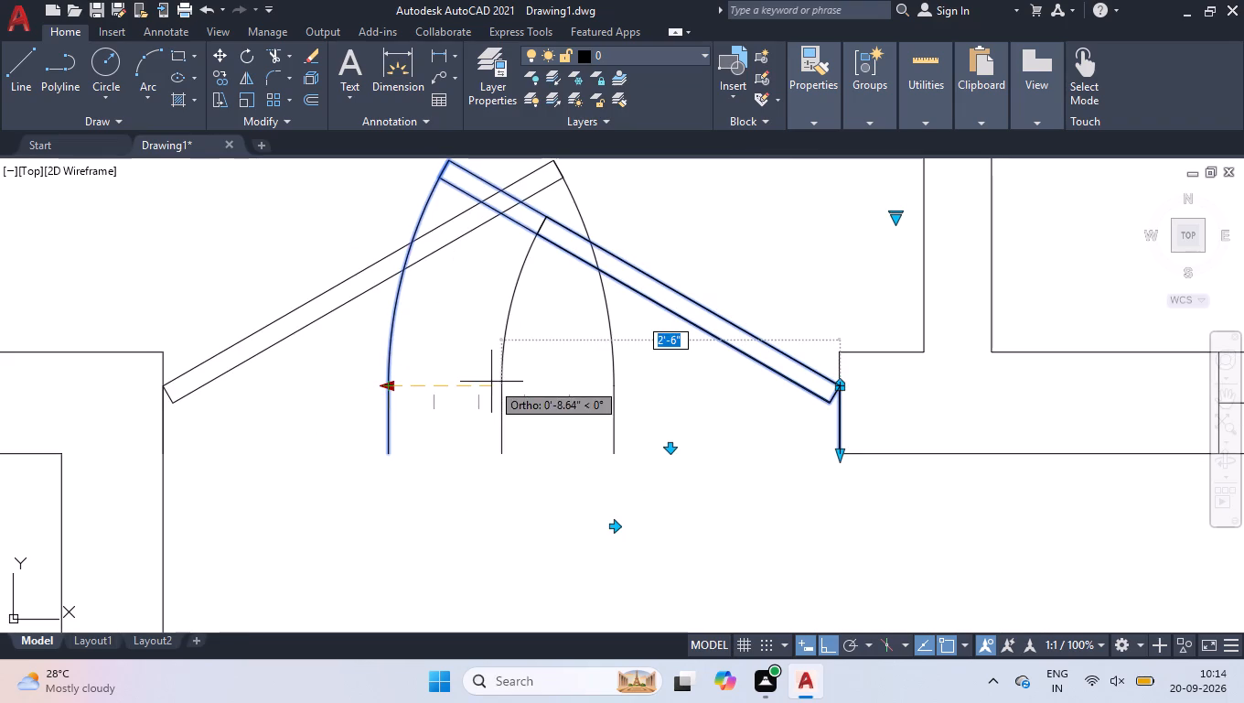
{"action": "left_click", "coordinate": [492, 382]}
Shorten the double door's left leaf so it meets the right leaf at the middle of the opening.
{"action": "left_click", "coordinate": [645, 372]}
{"action": "left_click", "coordinate": [567, 401]}
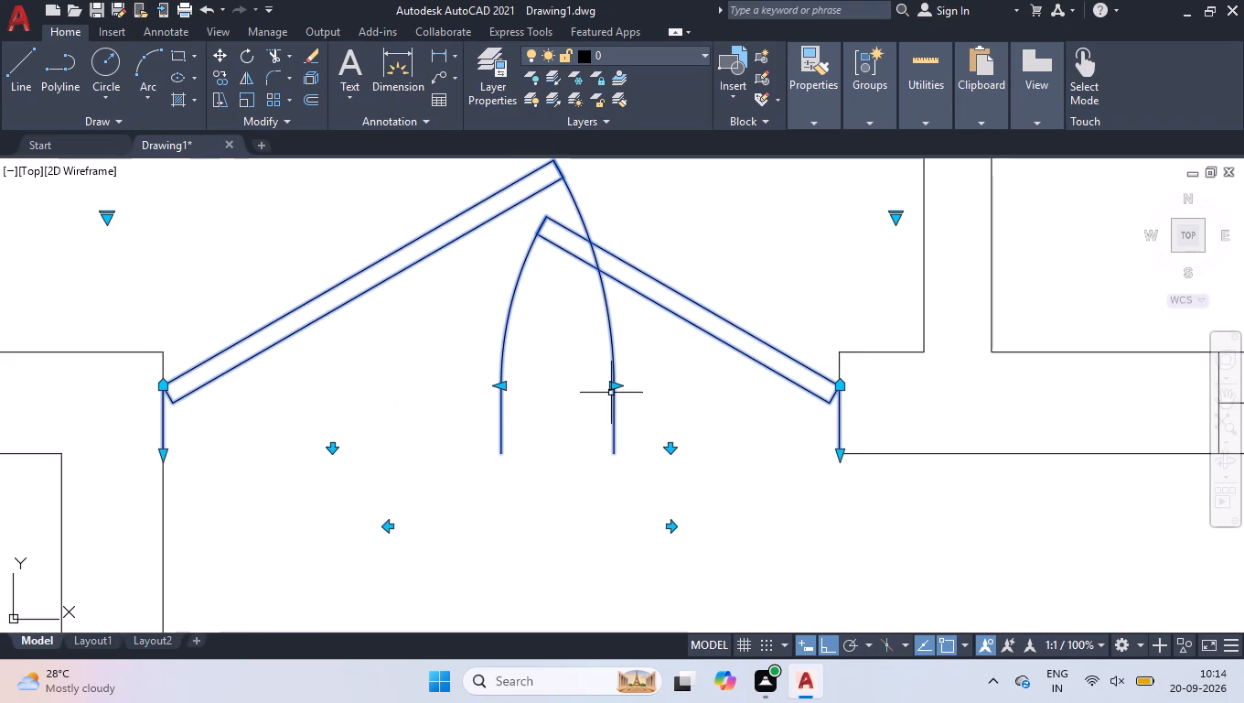
{"action": "left_click", "coordinate": [617, 383]}
{"action": "left_click", "coordinate": [495, 387]}
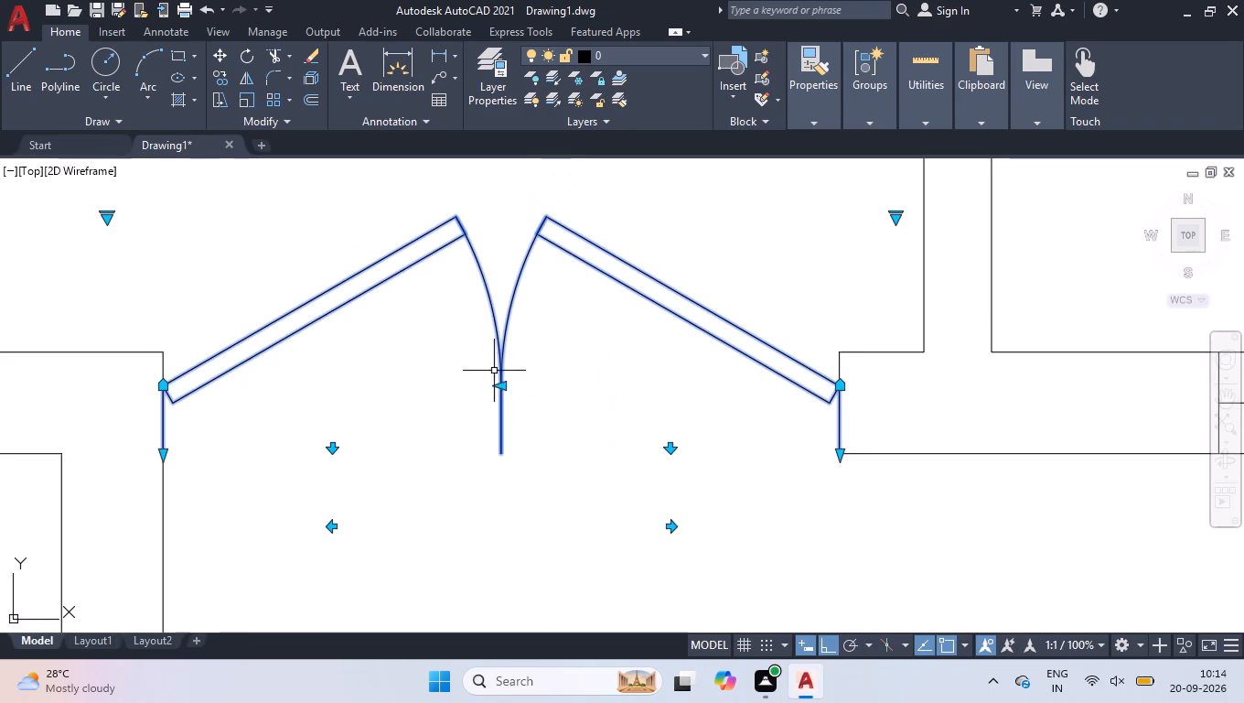
{"action": "right_click", "coordinate": [490, 361]}
{"action": "left_click", "coordinate": [412, 311]}
{"action": "left_click", "coordinate": [448, 373]}
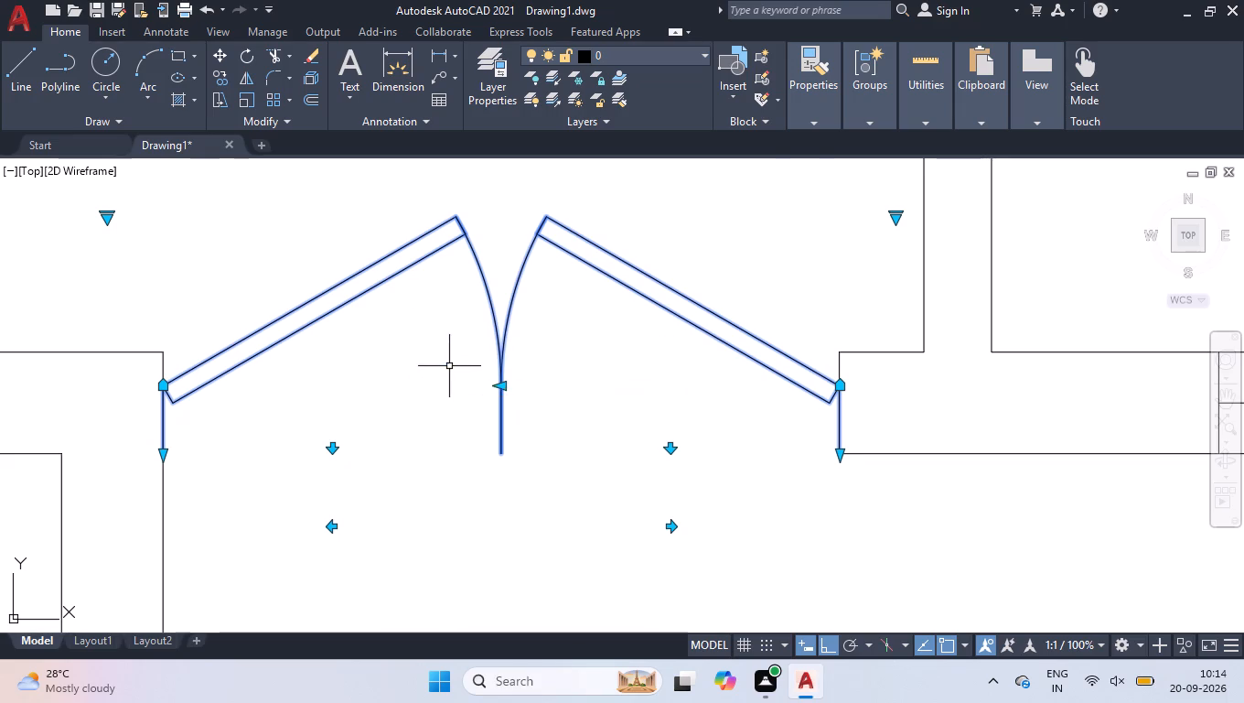
Shorten the lower-left room's door block so its arc ends at the upper edge of its right-wall opening.
{"action": "scroll", "coordinate": [499, 325], "scroll_direction": "down", "scroll_amount": 4}
{"action": "scroll", "coordinate": [438, 436], "scroll_direction": "down", "scroll_amount": 3}
{"action": "scroll", "coordinate": [434, 530], "scroll_direction": "up", "scroll_amount": 3}
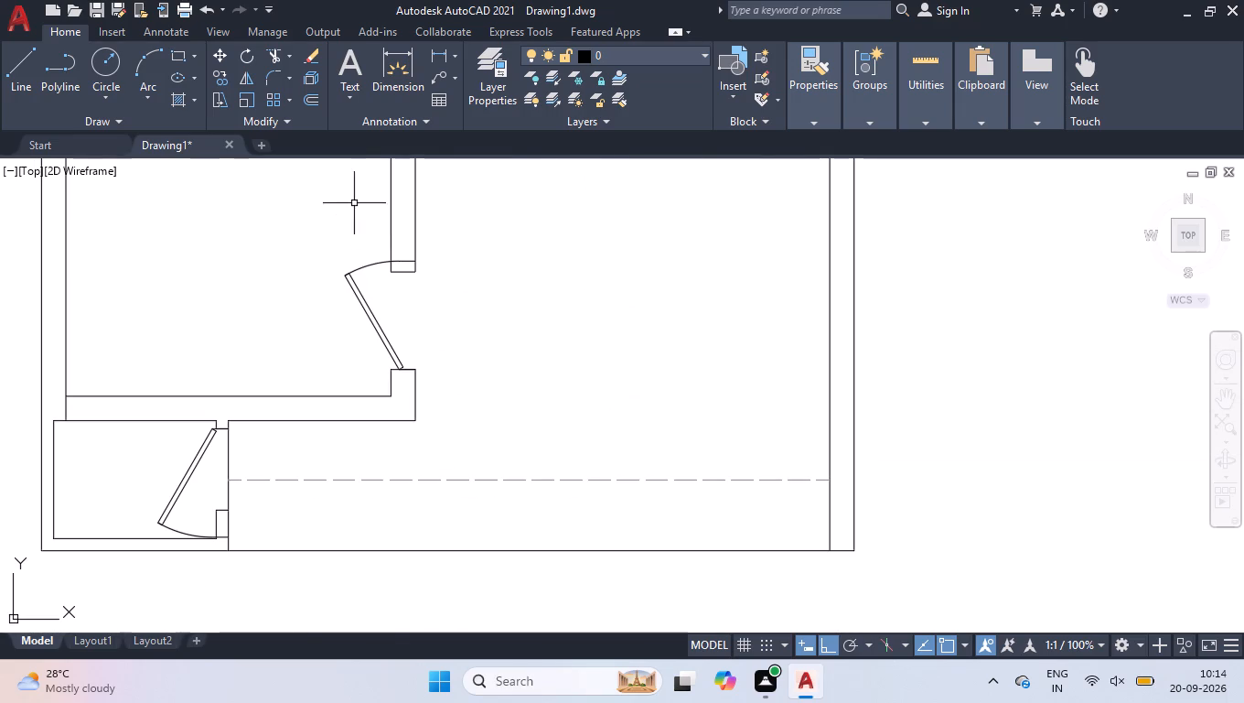
{"action": "left_click", "coordinate": [353, 270]}
{"action": "scroll", "coordinate": [374, 264], "scroll_direction": "up", "scroll_amount": 3}
{"action": "scroll", "coordinate": [476, 271], "scroll_direction": "up", "scroll_amount": 2}
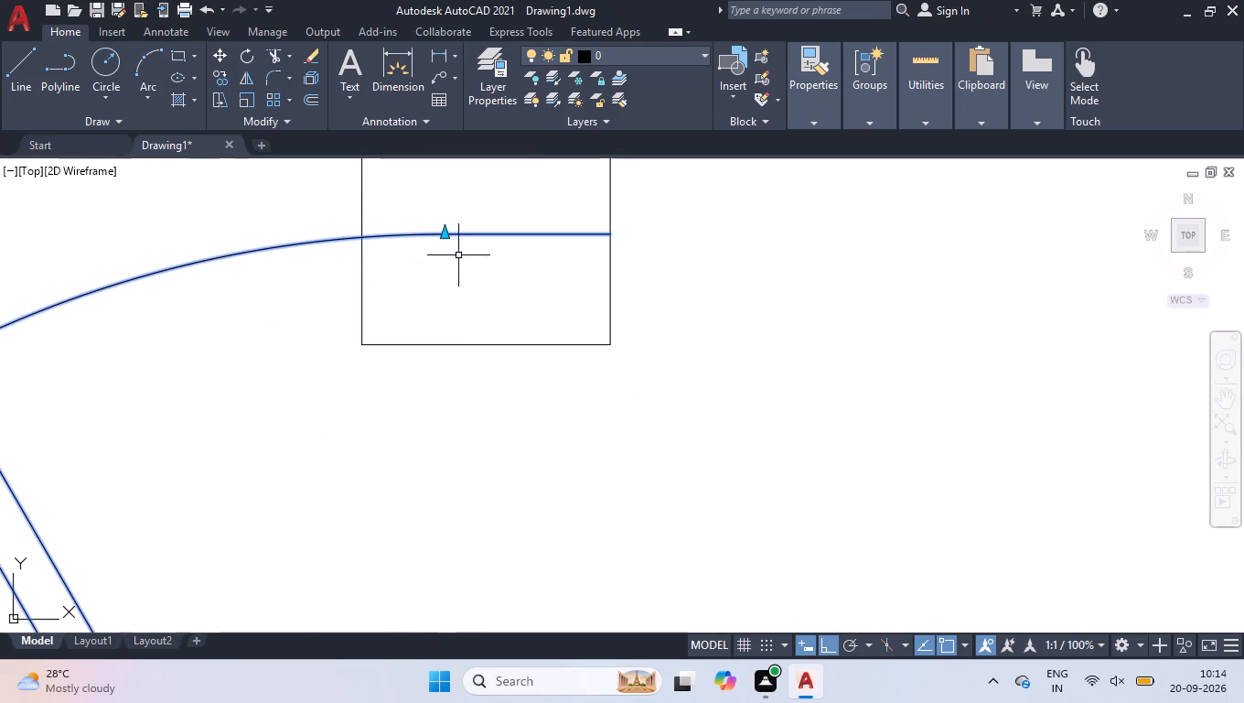
{"action": "left_click", "coordinate": [447, 234]}
{"action": "left_click", "coordinate": [459, 330]}
Shorten the small bottom-left room's door block to the lower edge of its opening and deselect all door blocks.
{"action": "scroll", "coordinate": [481, 251], "scroll_direction": "down", "scroll_amount": 7}
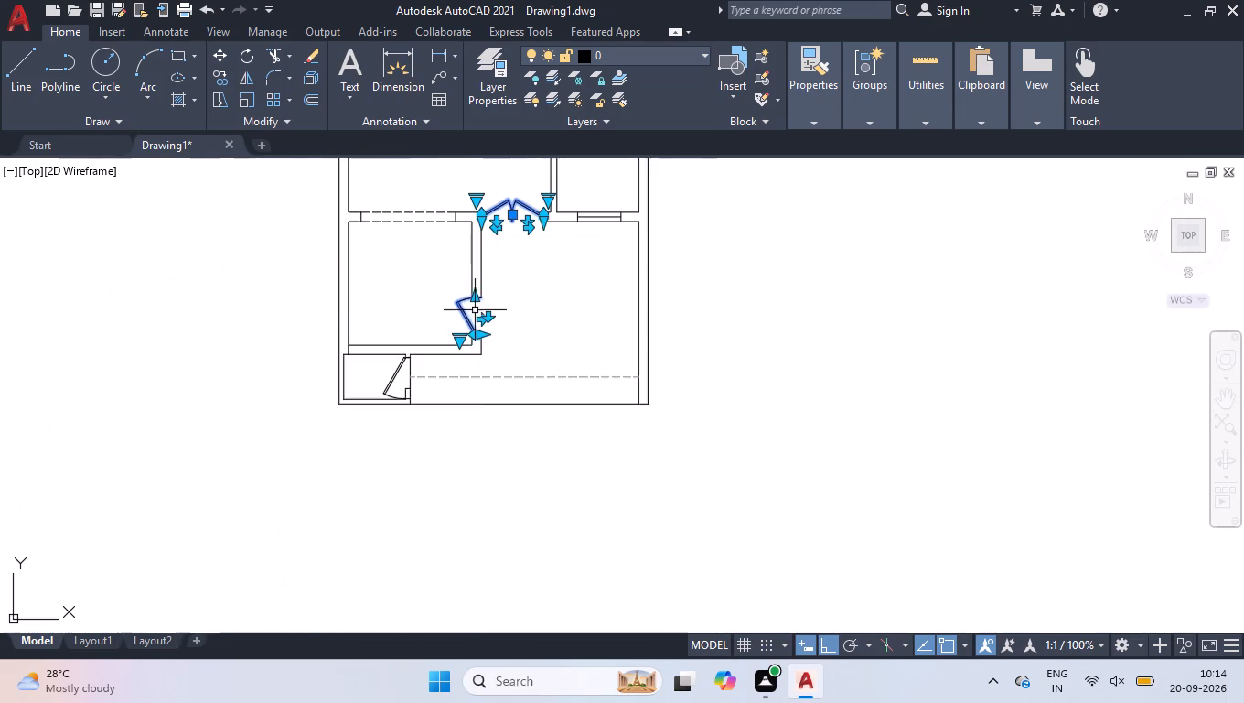
{"action": "scroll", "coordinate": [417, 437], "scroll_direction": "up", "scroll_amount": 2}
{"action": "scroll", "coordinate": [370, 334], "scroll_direction": "up", "scroll_amount": 1}
{"action": "left_click", "coordinate": [342, 349]}
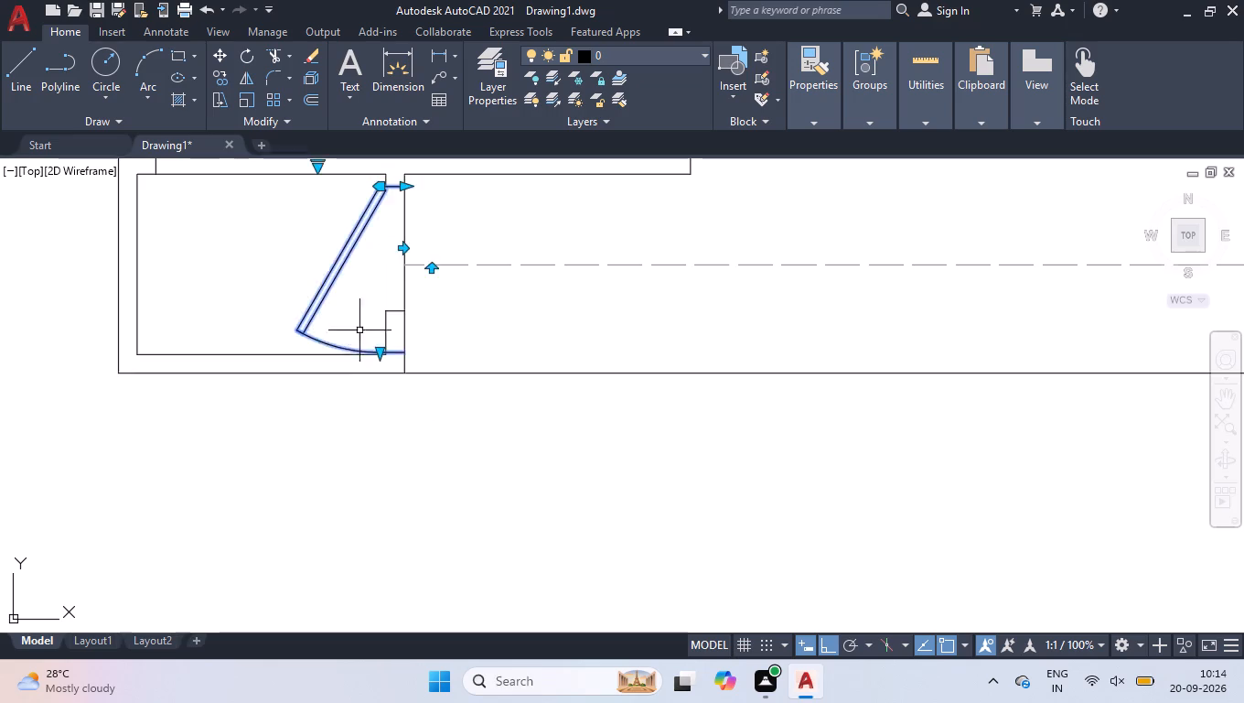
{"action": "scroll", "coordinate": [362, 329], "scroll_direction": "up", "scroll_amount": 3}
{"action": "left_click", "coordinate": [426, 423]}
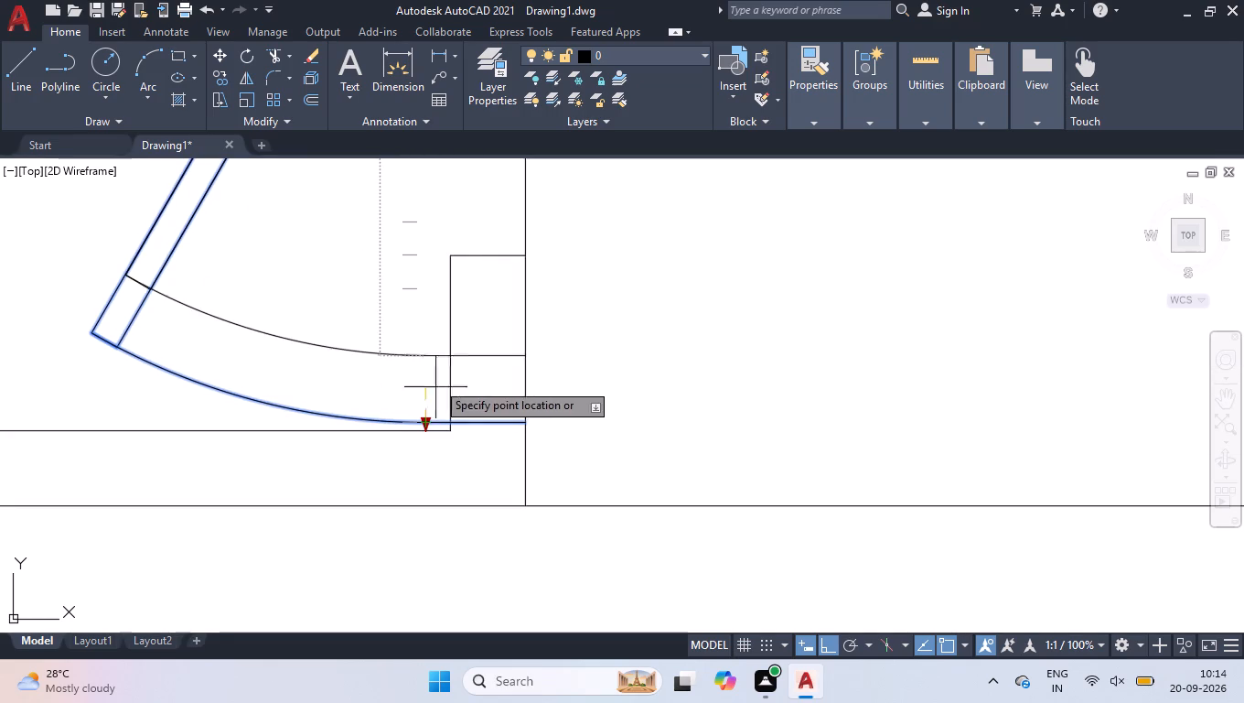
{"action": "left_click", "coordinate": [422, 243]}
{"action": "right_click", "coordinate": [422, 243]}
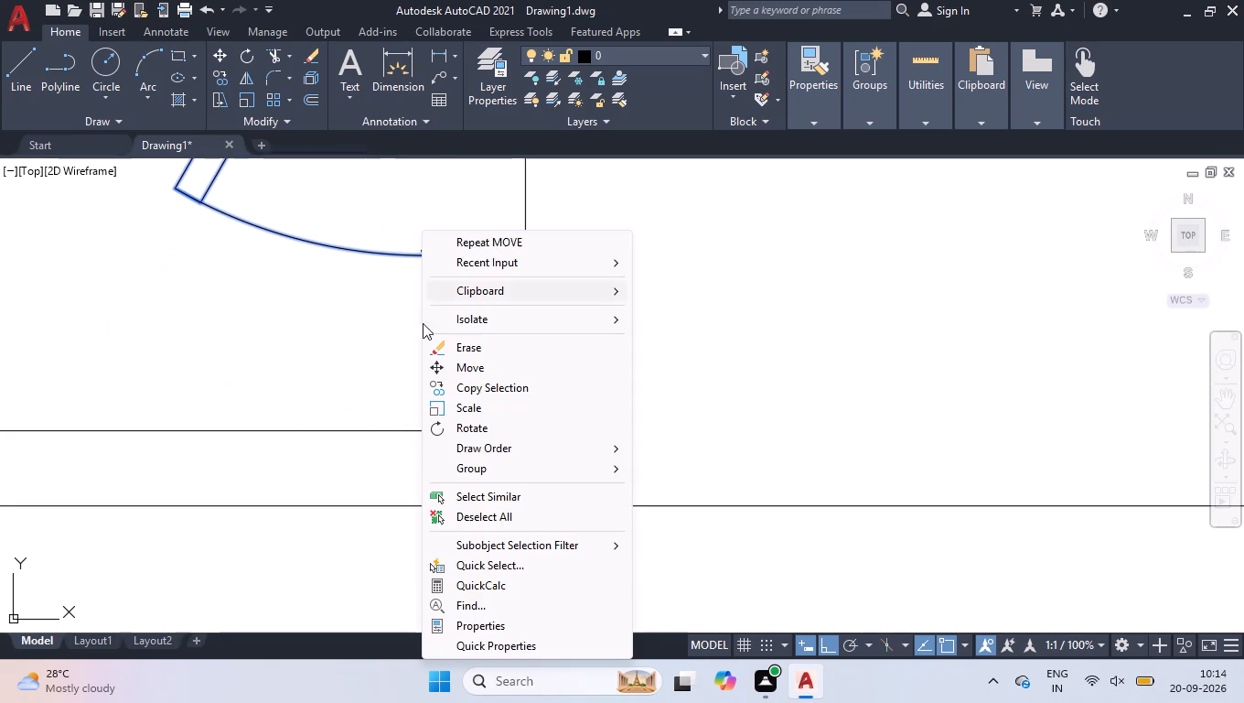
{"action": "left_click", "coordinate": [454, 523]}
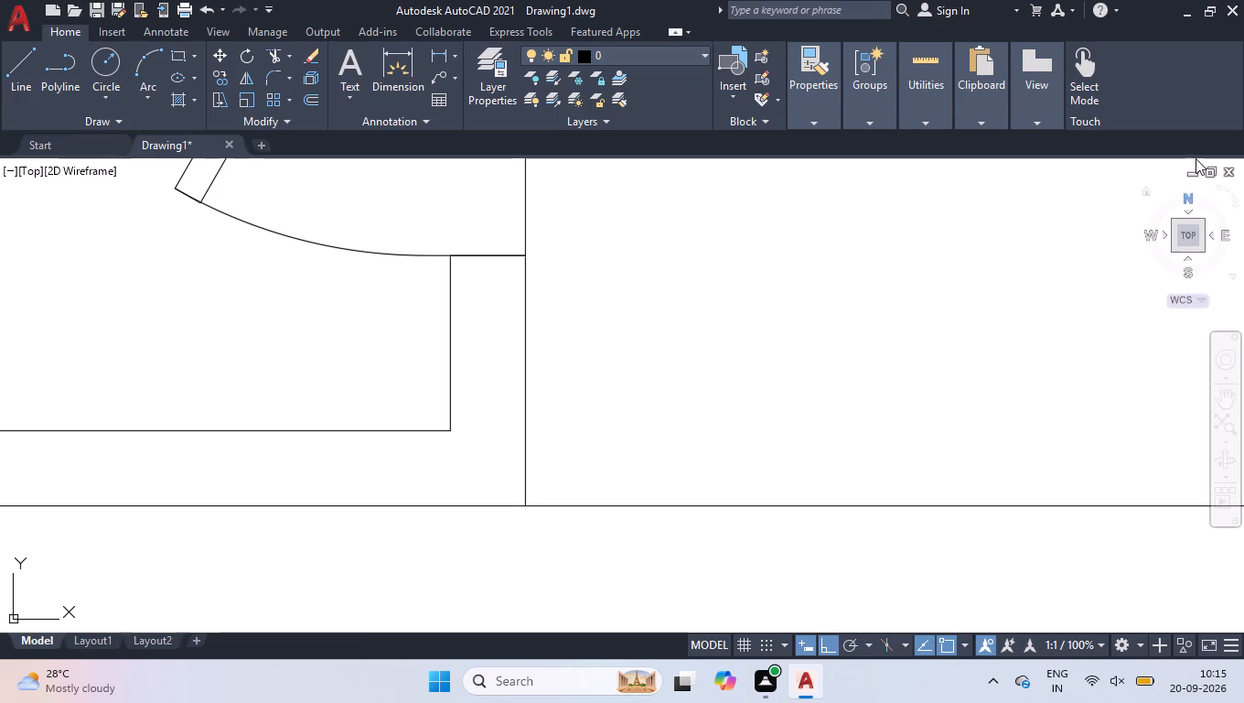
Switch to the top view to show the whole floor plan.
{"action": "left_click", "coordinate": [1182, 233]}
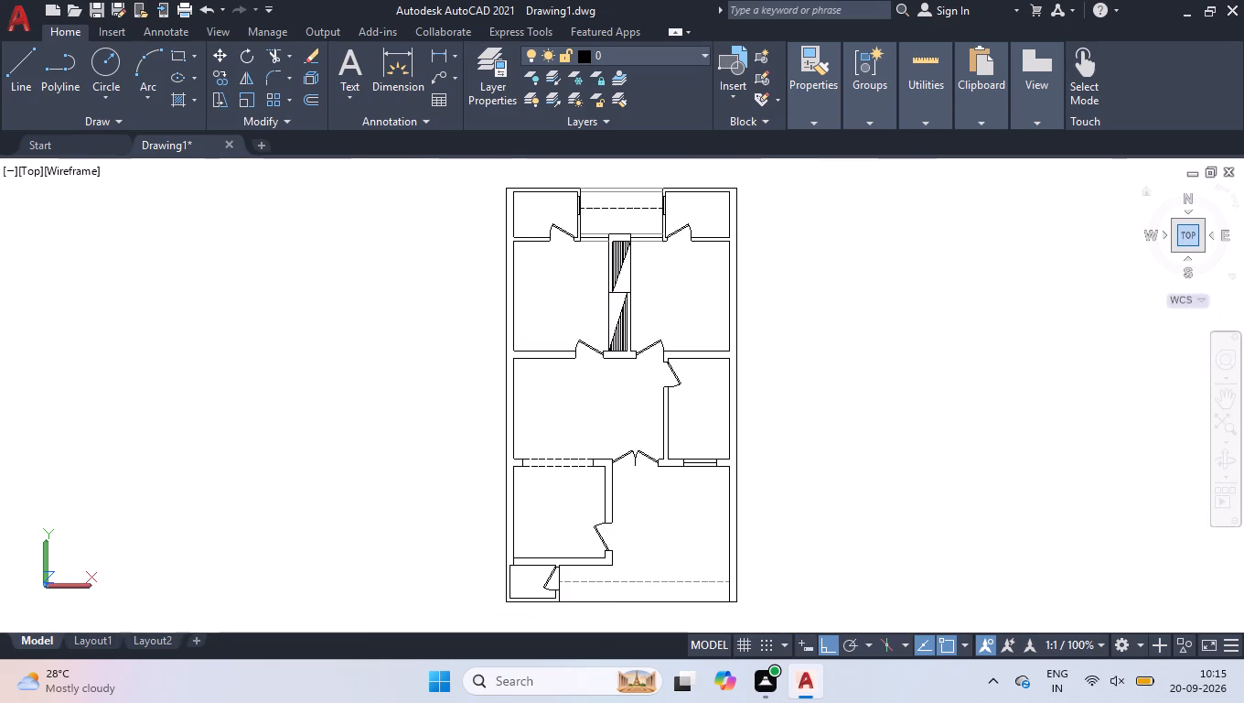
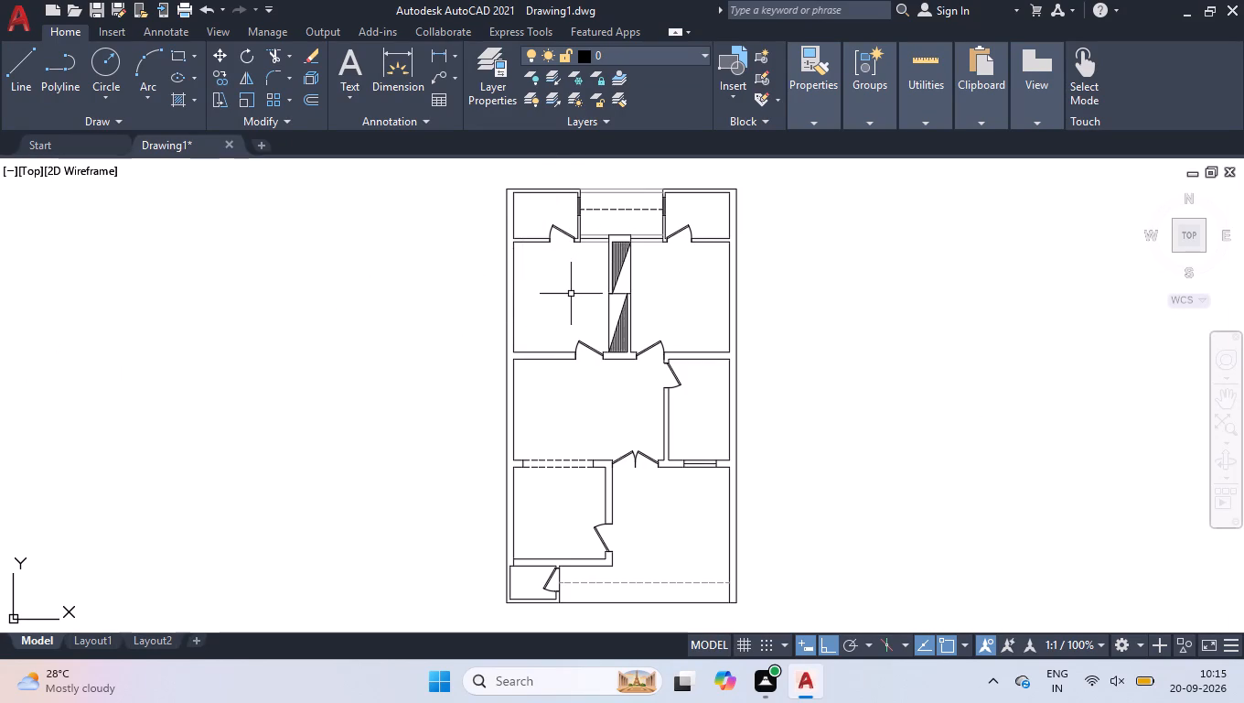
Insert two Bed - Queen blocks from DesignCenter in the empty space beside the floor plan.
{"action": "key", "text": "ctrl+2"}
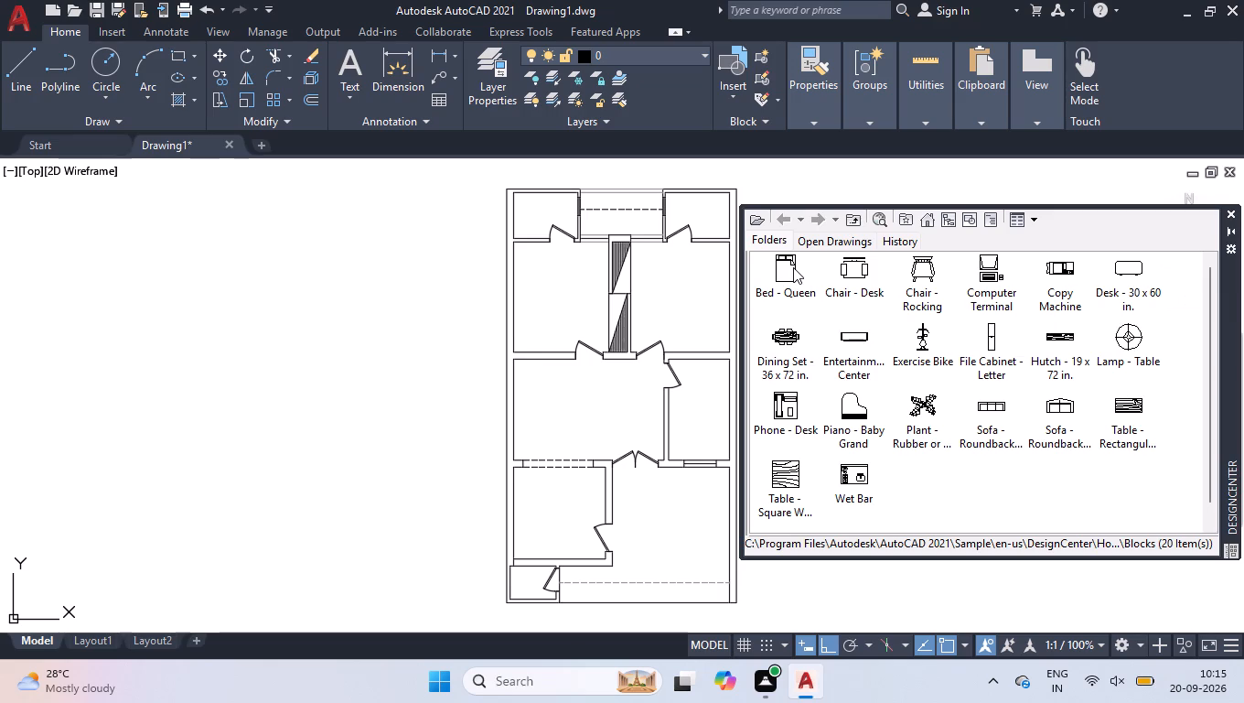
{"action": "left_click_drag", "start_coordinate": [793, 267], "coordinate": [259, 257]}
{"action": "left_click_drag", "start_coordinate": [259, 257], "coordinate": [181, 265]}
{"action": "left_click_drag", "start_coordinate": [791, 265], "coordinate": [554, 255]}
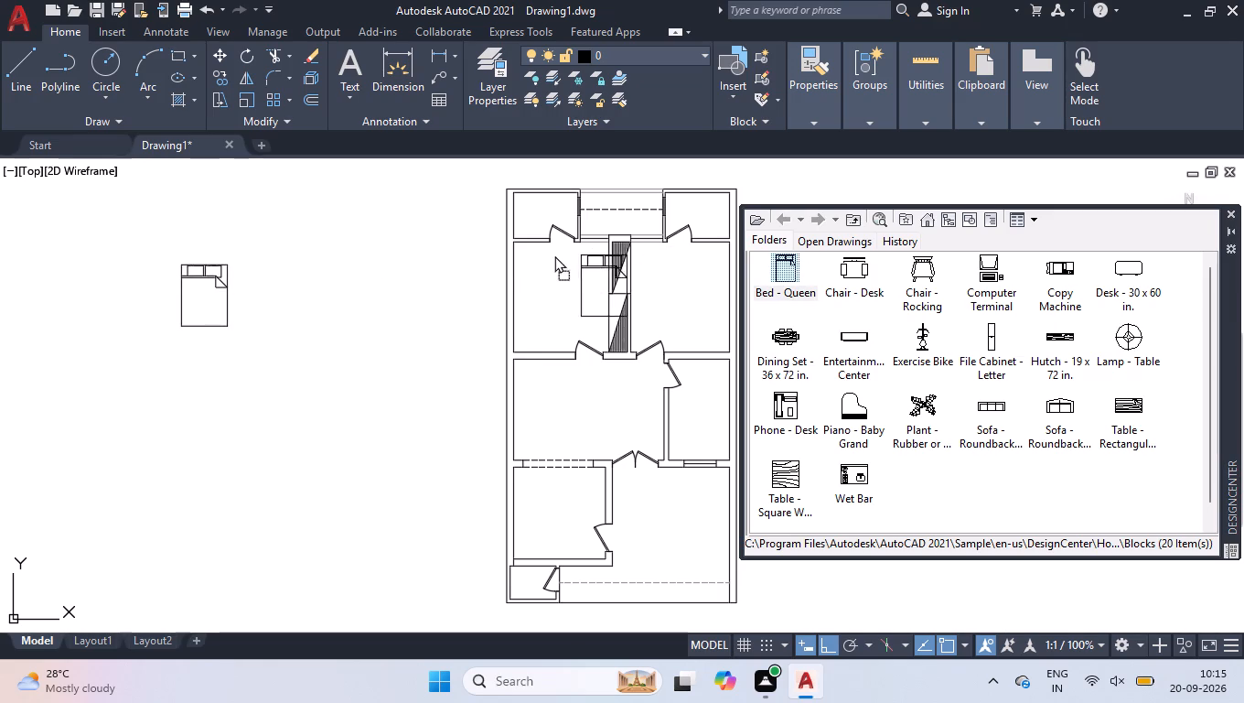
{"action": "left_click_drag", "start_coordinate": [554, 255], "coordinate": [253, 268]}
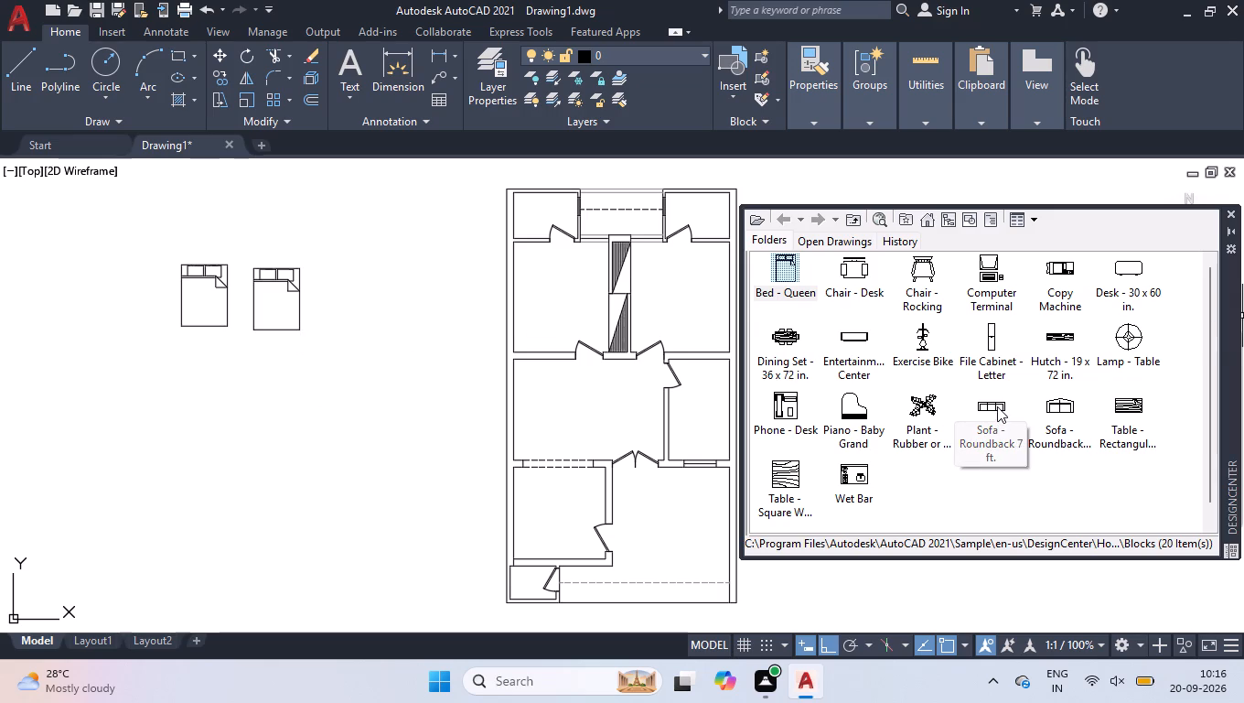
Insert the Sofa - Roundback 7 ft. and Sofa - Roundback Loveseat 5 ft. blocks below the beds, outside the plan.
{"action": "left_click_drag", "start_coordinate": [997, 406], "coordinate": [189, 363]}
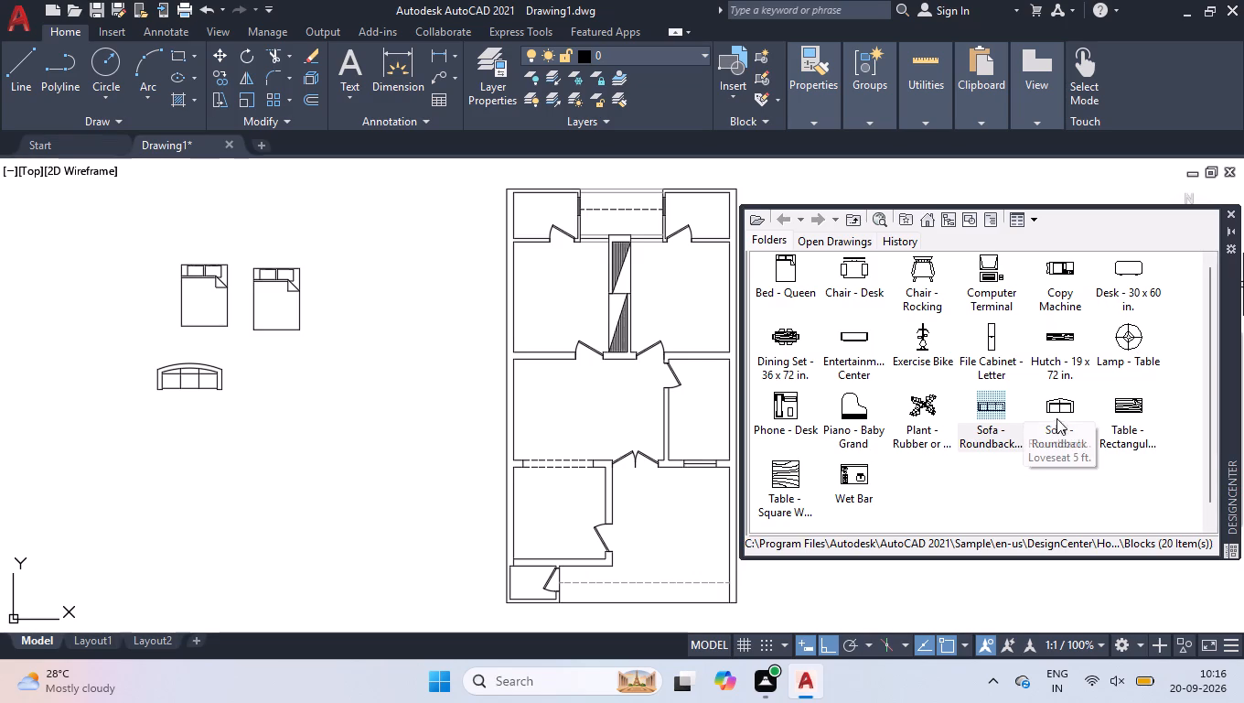
{"action": "left_click_drag", "start_coordinate": [1056, 409], "coordinate": [177, 443]}
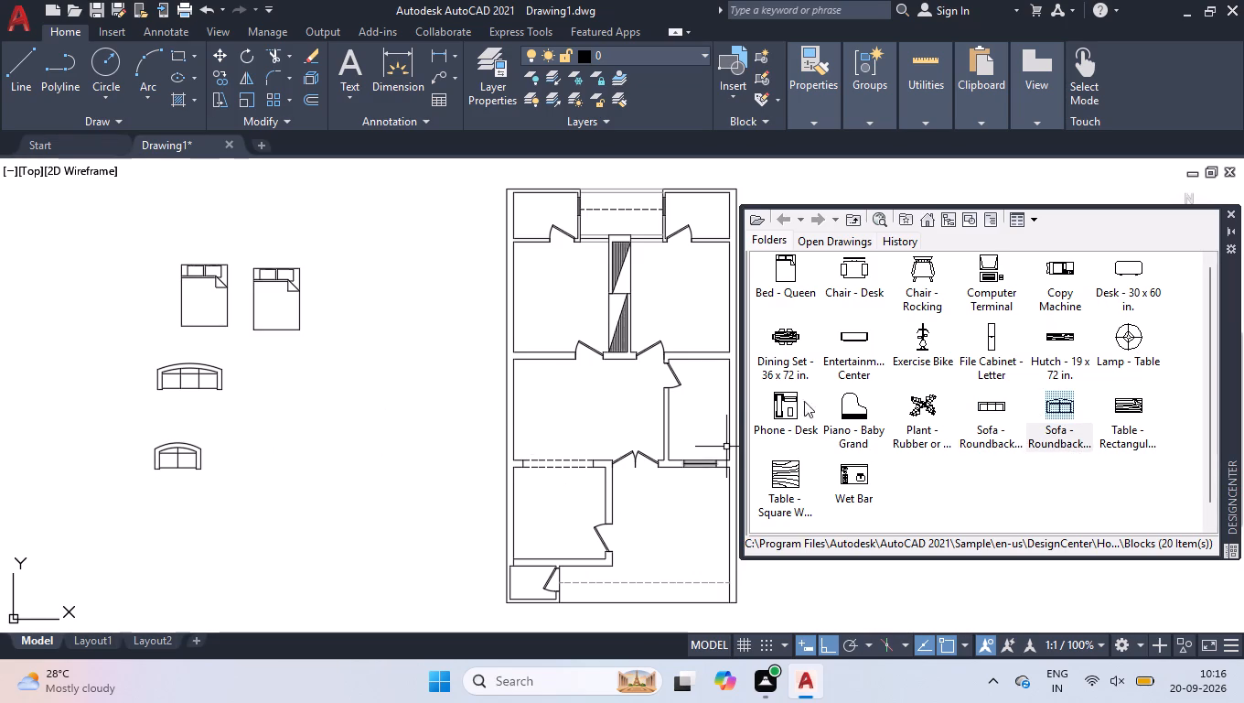
Insert the Chair - Rocking block and the rectangular table block beside the two sofas.
{"action": "left_click_drag", "start_coordinate": [921, 278], "coordinate": [319, 372]}
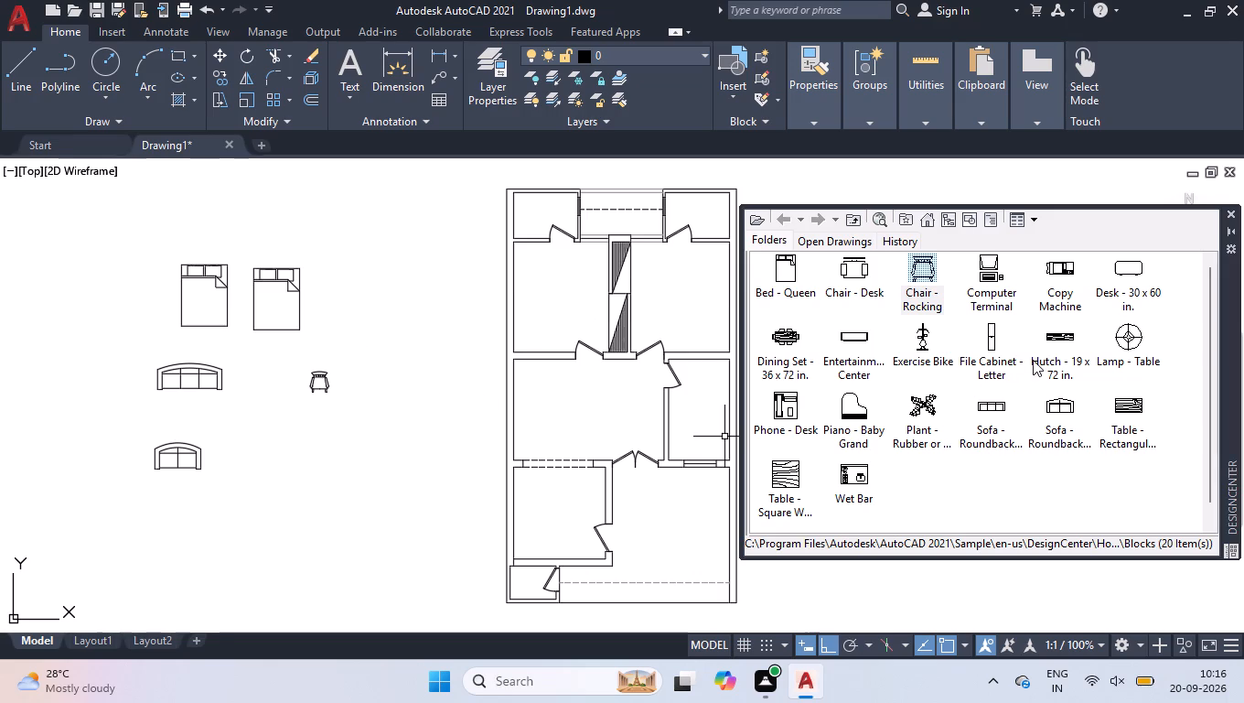
{"action": "left_click_drag", "start_coordinate": [1126, 404], "coordinate": [1067, 404]}
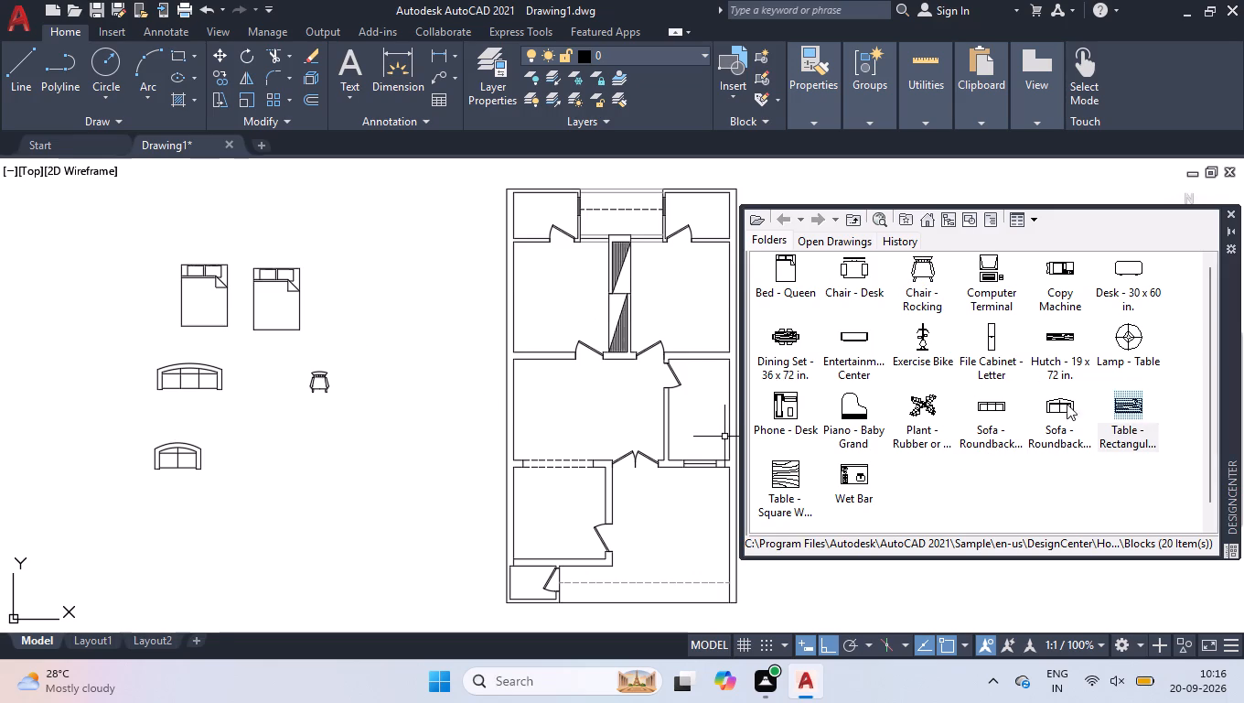
{"action": "left_click_drag", "start_coordinate": [1067, 404], "coordinate": [250, 435]}
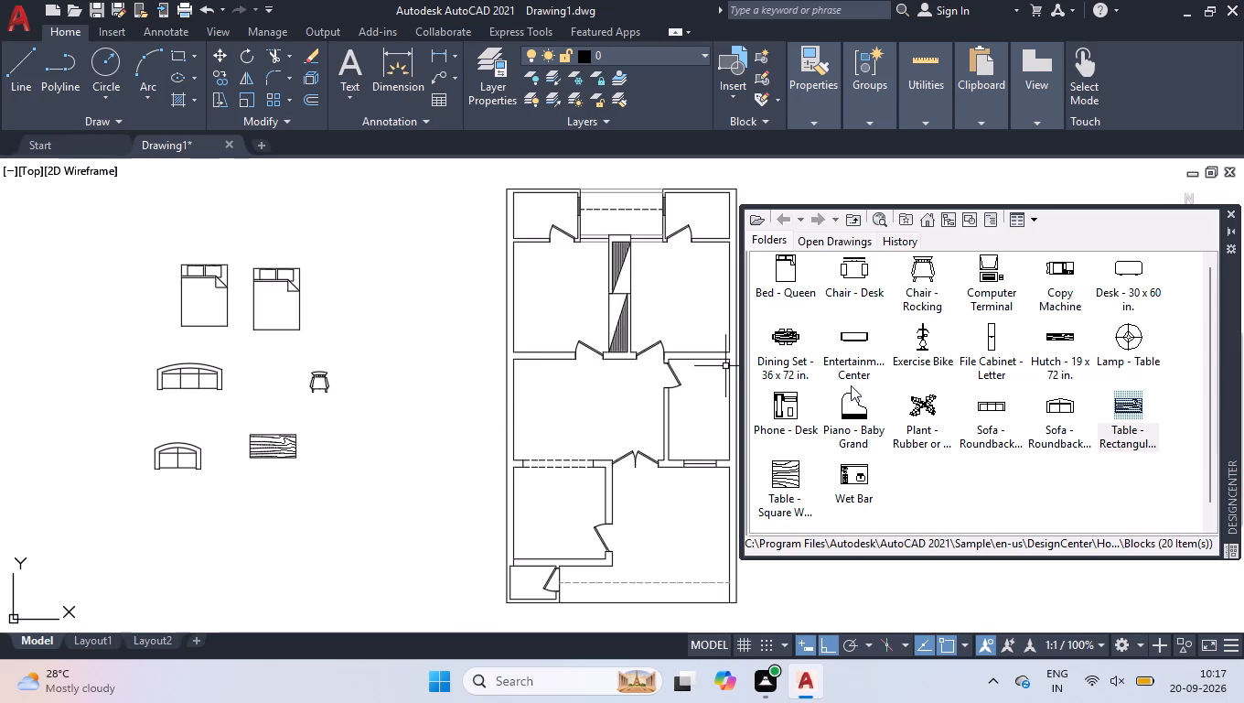
Load the blocks of House Designer.dwg into DesignCenter and insert Toilet - top beside the other furniture.
{"action": "left_click", "coordinate": [756, 217]}
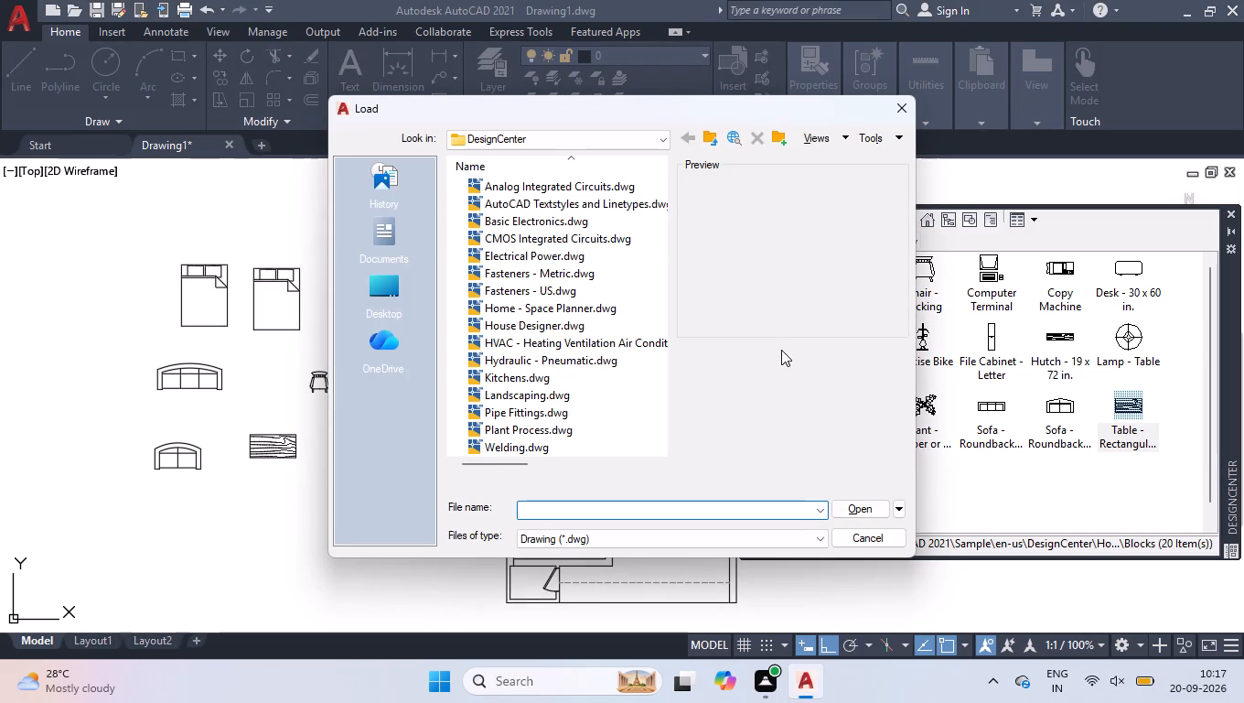
{"action": "left_click", "coordinate": [596, 328]}
{"action": "left_click", "coordinate": [835, 515]}
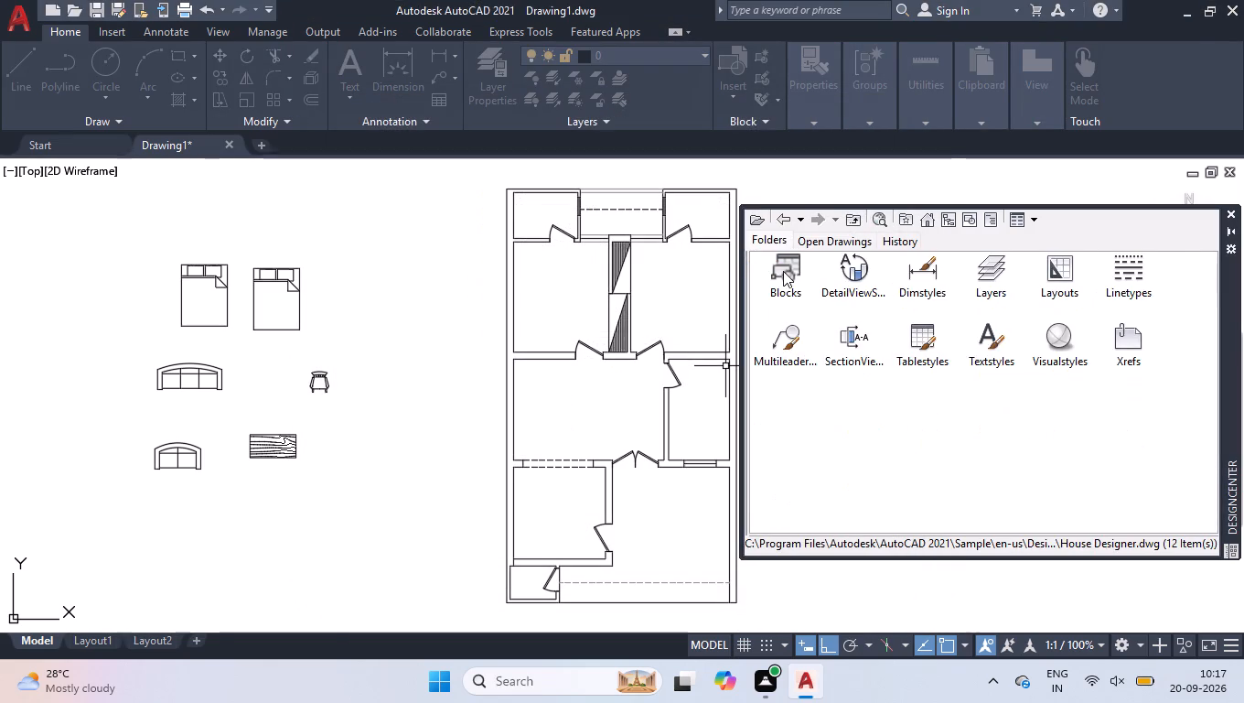
{"action": "double_click", "coordinate": [783, 271]}
{"action": "left_click_drag", "start_coordinate": [1063, 397], "coordinate": [388, 418]}
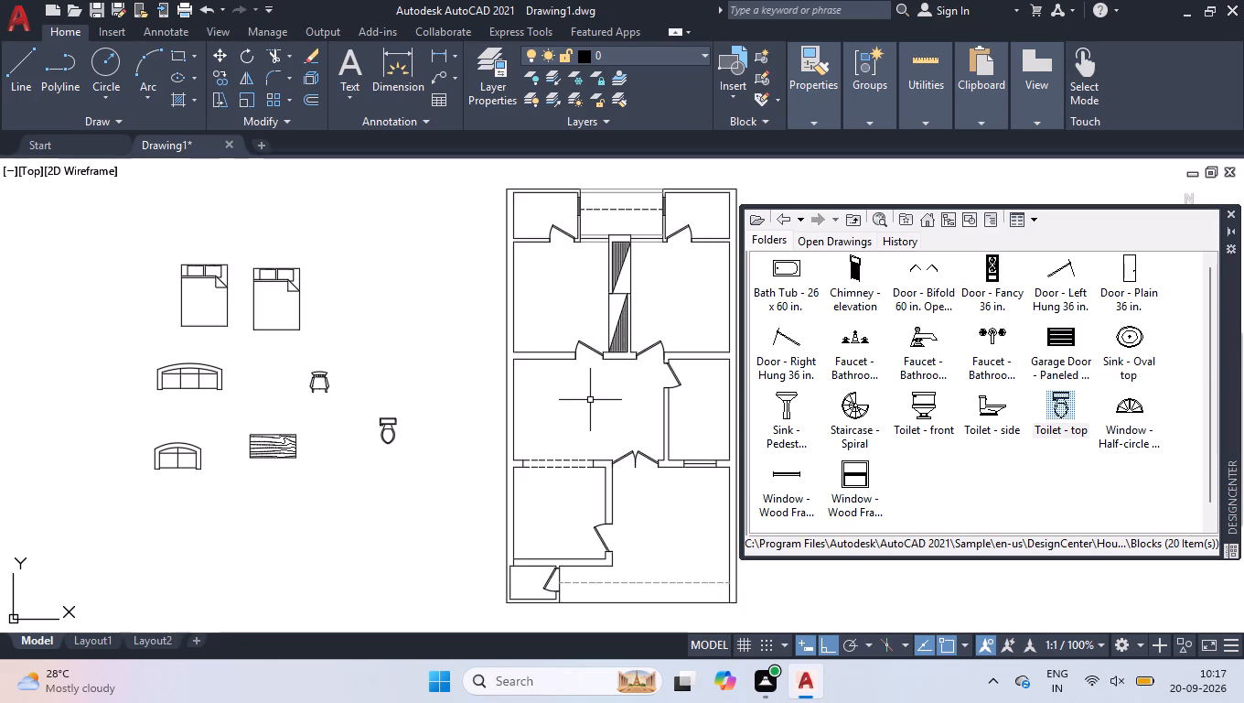
Load the blocks of Kitchens.dwg, insert Sink-double - 36 in top above the toilet, and close DesignCenter.
{"action": "left_click", "coordinate": [752, 218]}
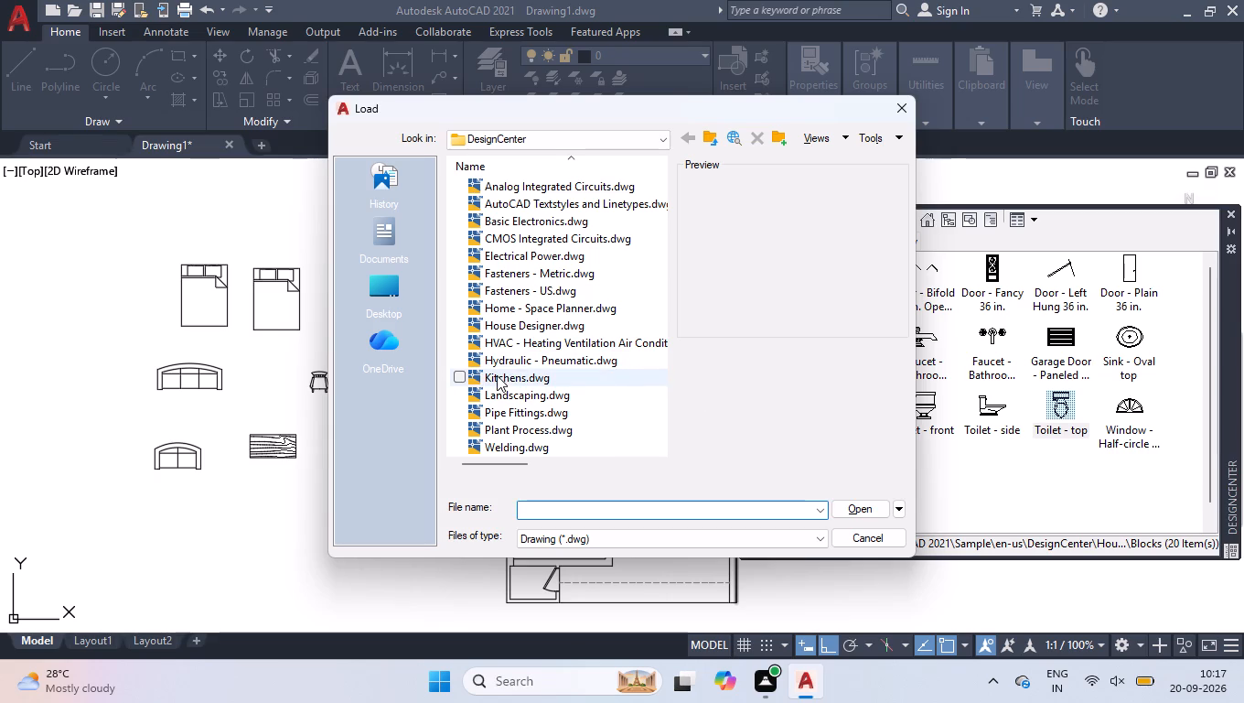
{"action": "left_click", "coordinate": [499, 375]}
{"action": "left_click", "coordinate": [841, 503]}
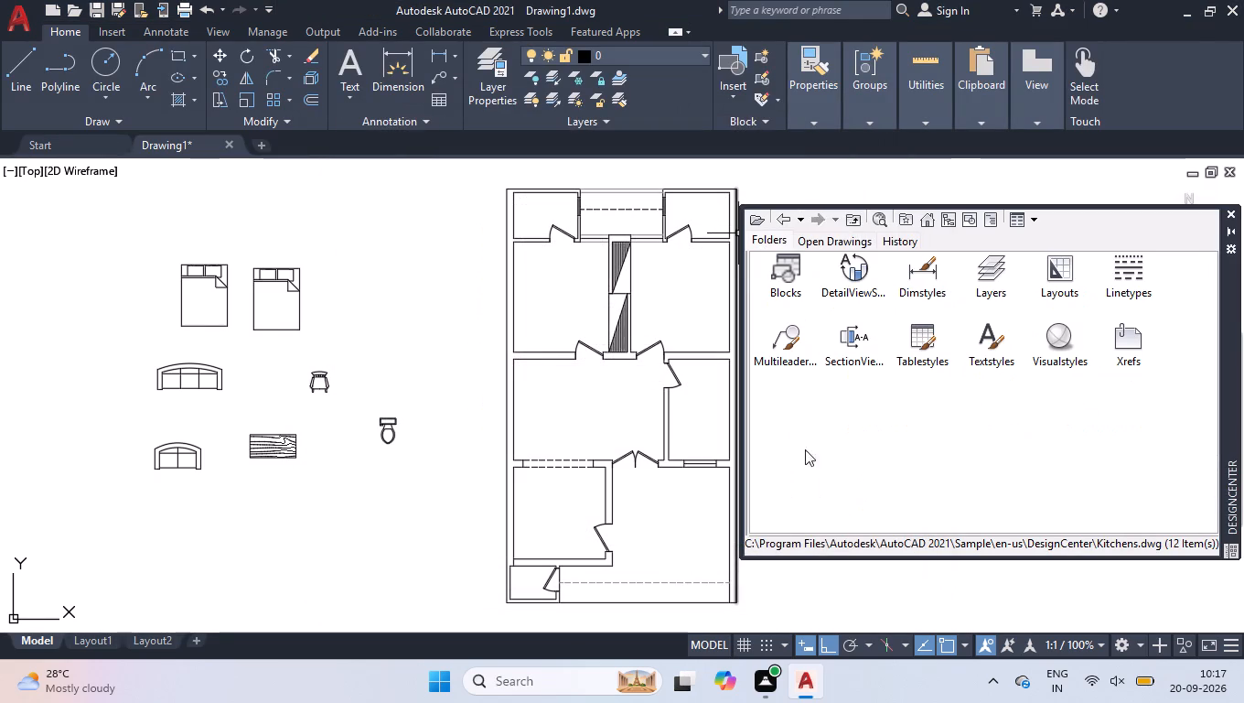
{"action": "double_click", "coordinate": [777, 262]}
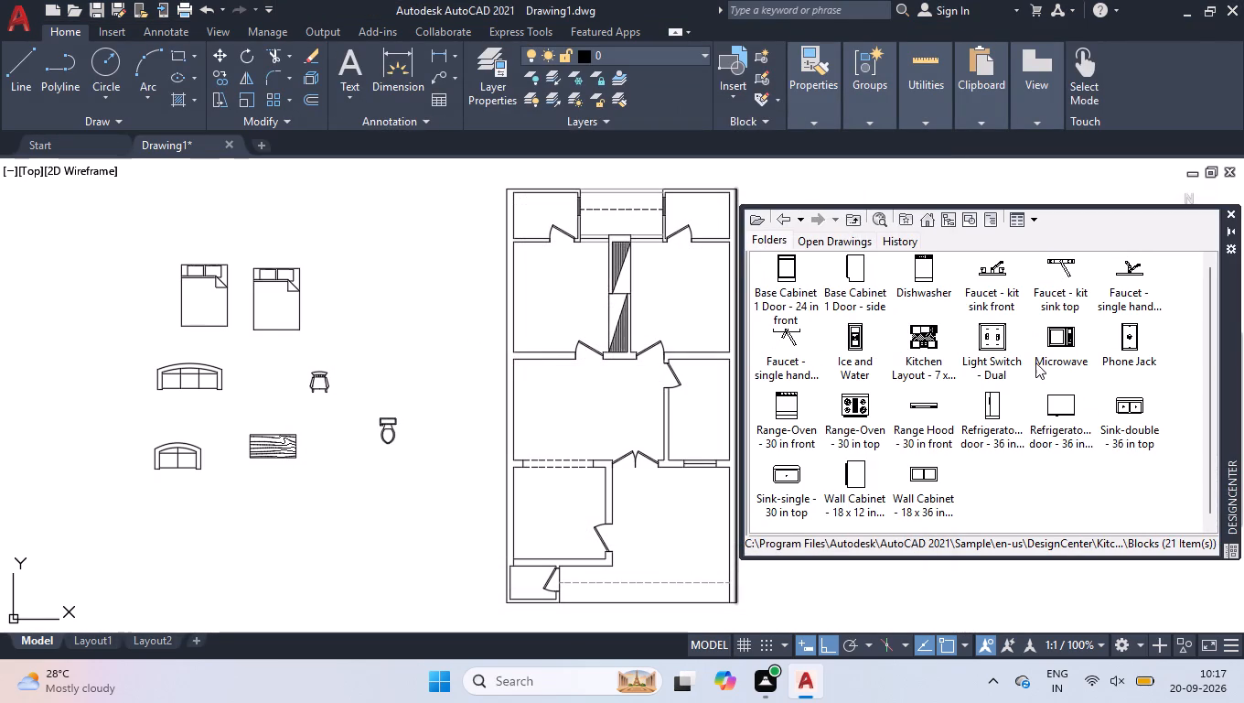
{"action": "left_click_drag", "start_coordinate": [1136, 408], "coordinate": [375, 338]}
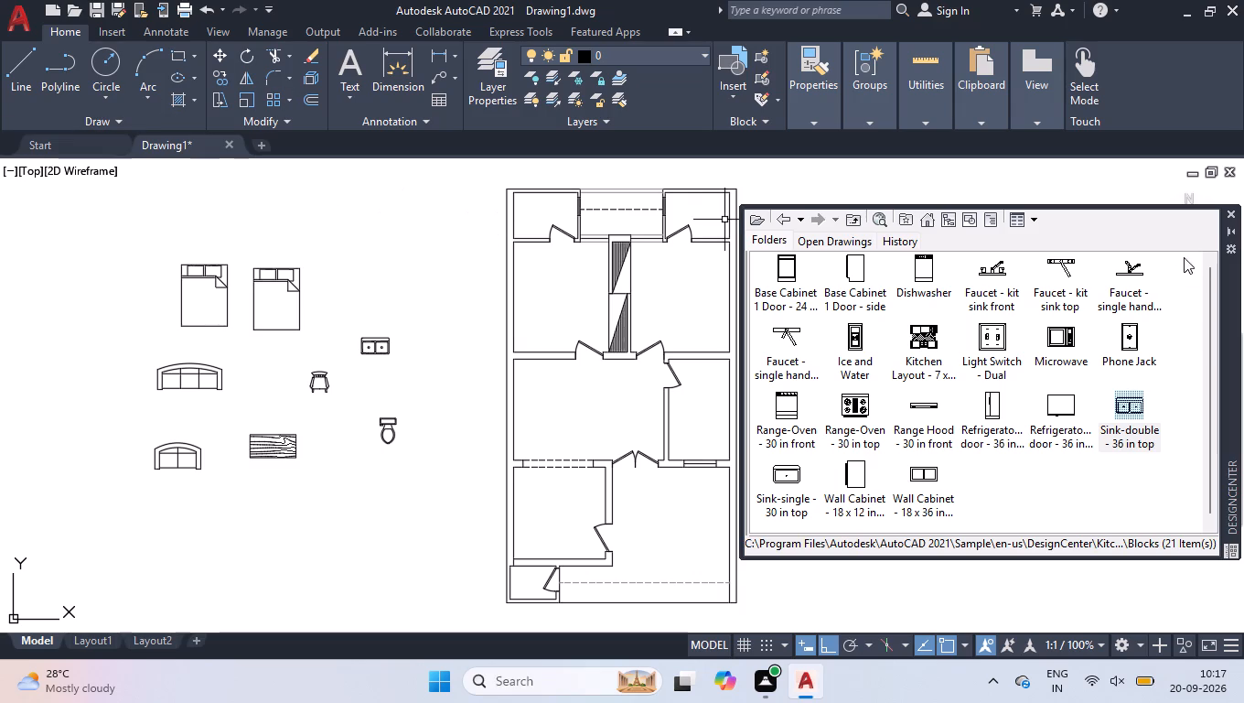
{"action": "left_click", "coordinate": [1231, 213]}
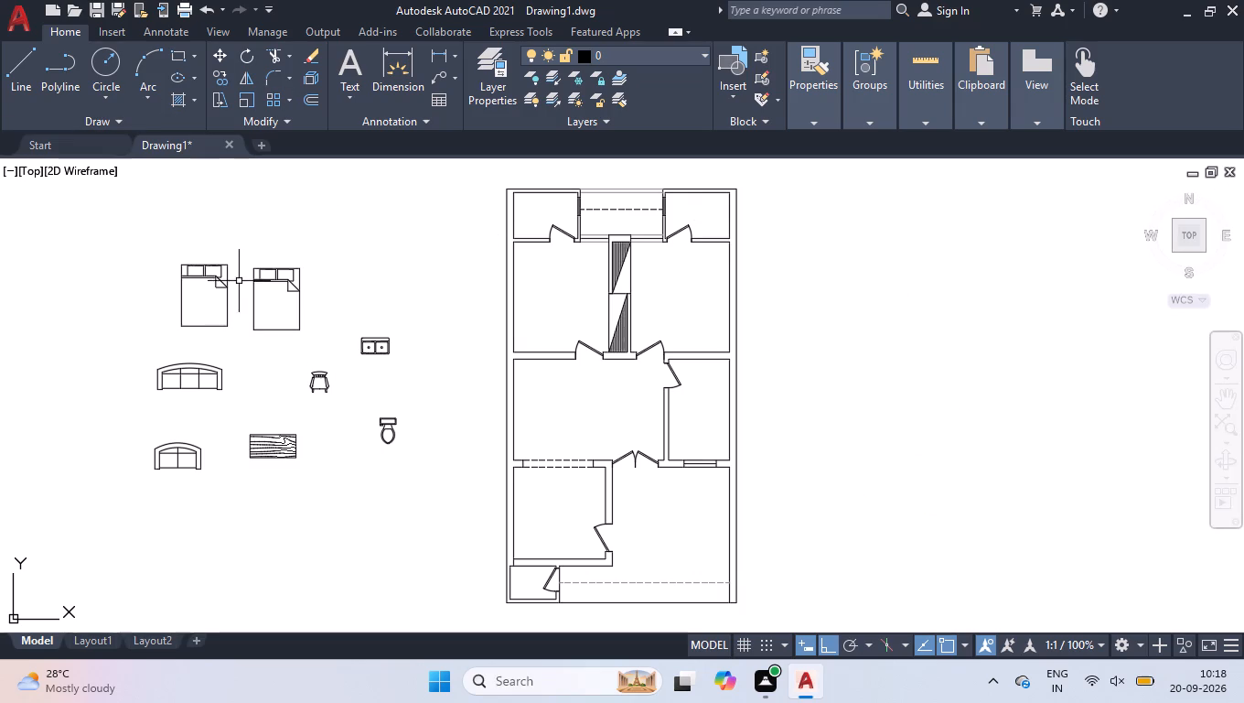
Delete the second queen bed, the one nearer the floor plan.
{"action": "left_click", "coordinate": [320, 274]}
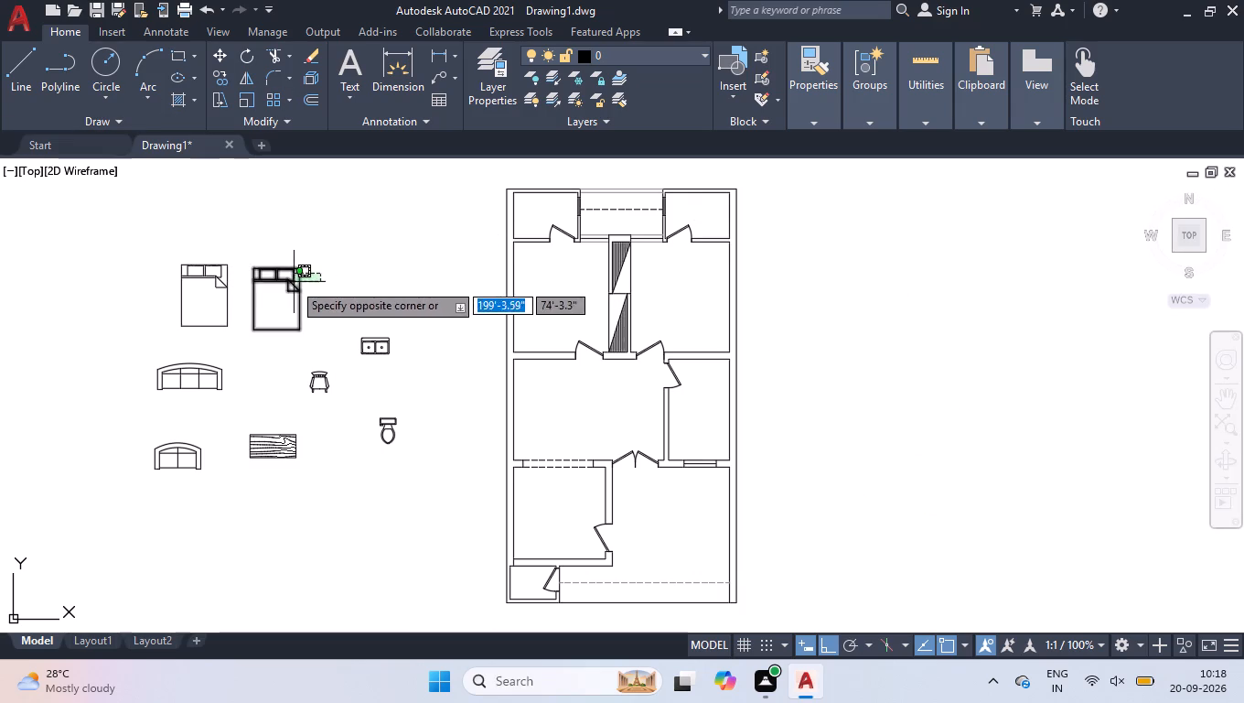
{"action": "left_click", "coordinate": [293, 282]}
{"action": "key", "text": "Delete"}
Rotate the remaining queen bed 90° counterclockwise about the midpoint of its head edge.
{"action": "left_click", "coordinate": [144, 248]}
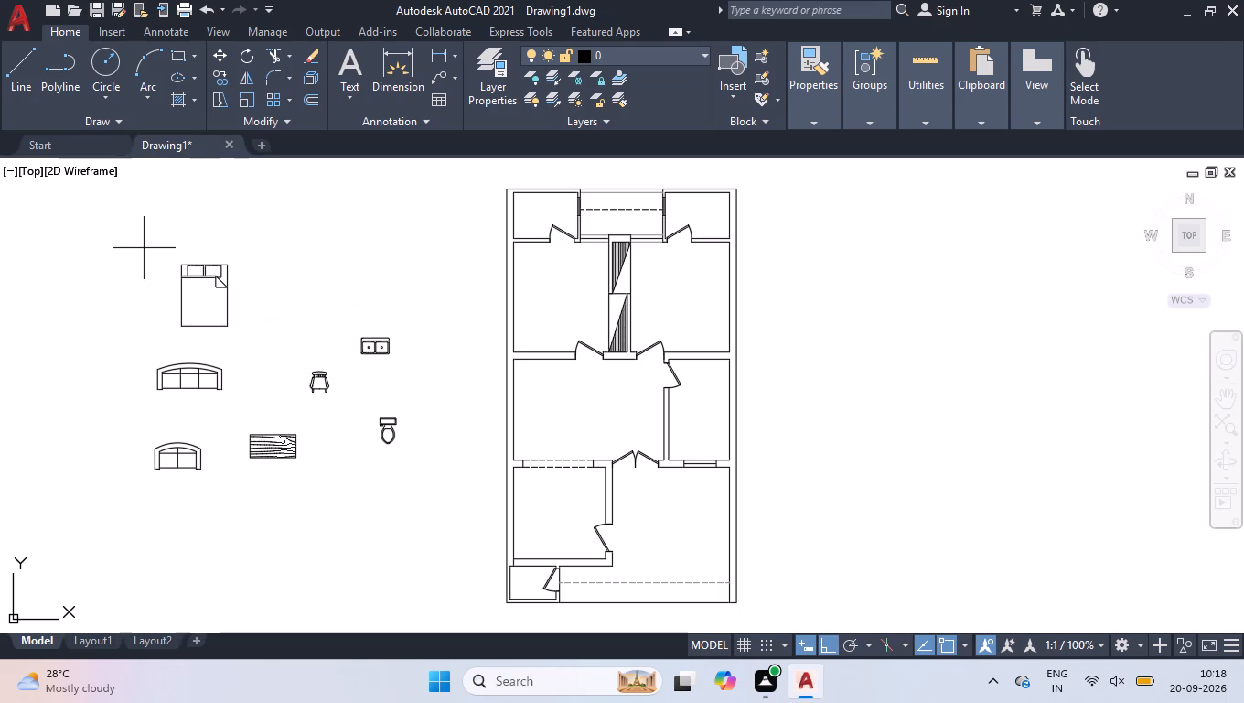
{"action": "left_click", "coordinate": [256, 338]}
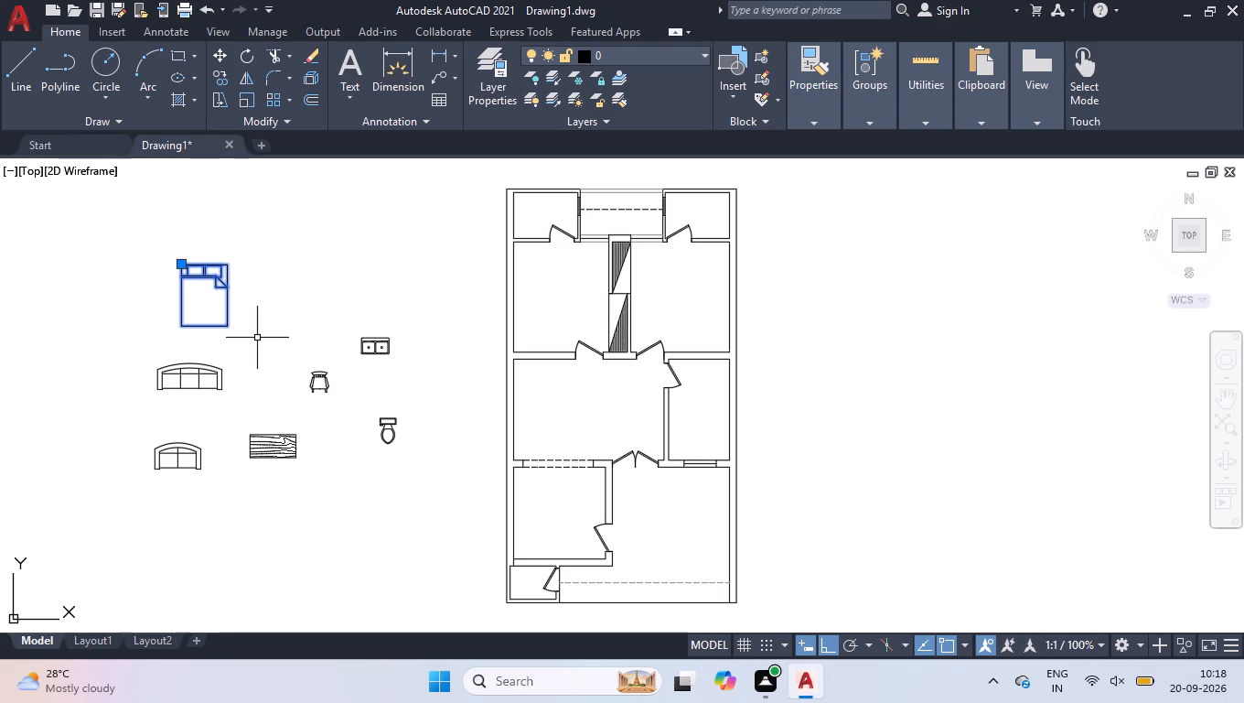
{"action": "left_click", "coordinate": [257, 338]}
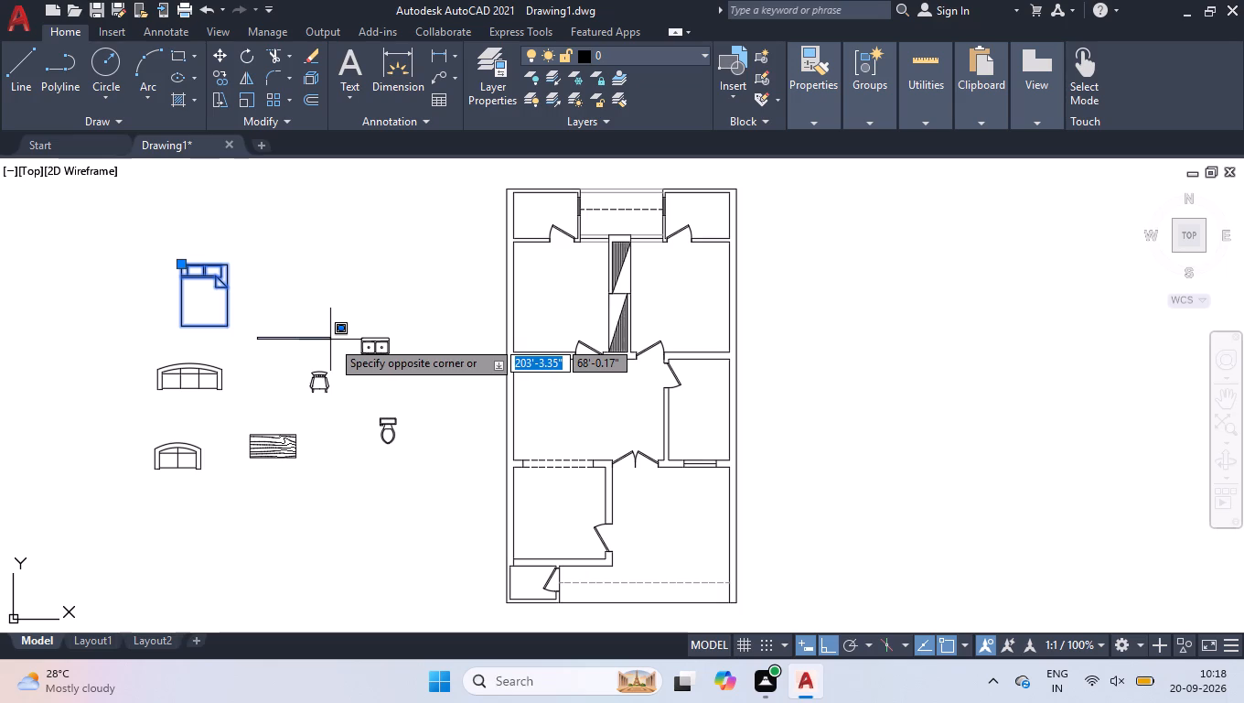
{"action": "left_click", "coordinate": [355, 353]}
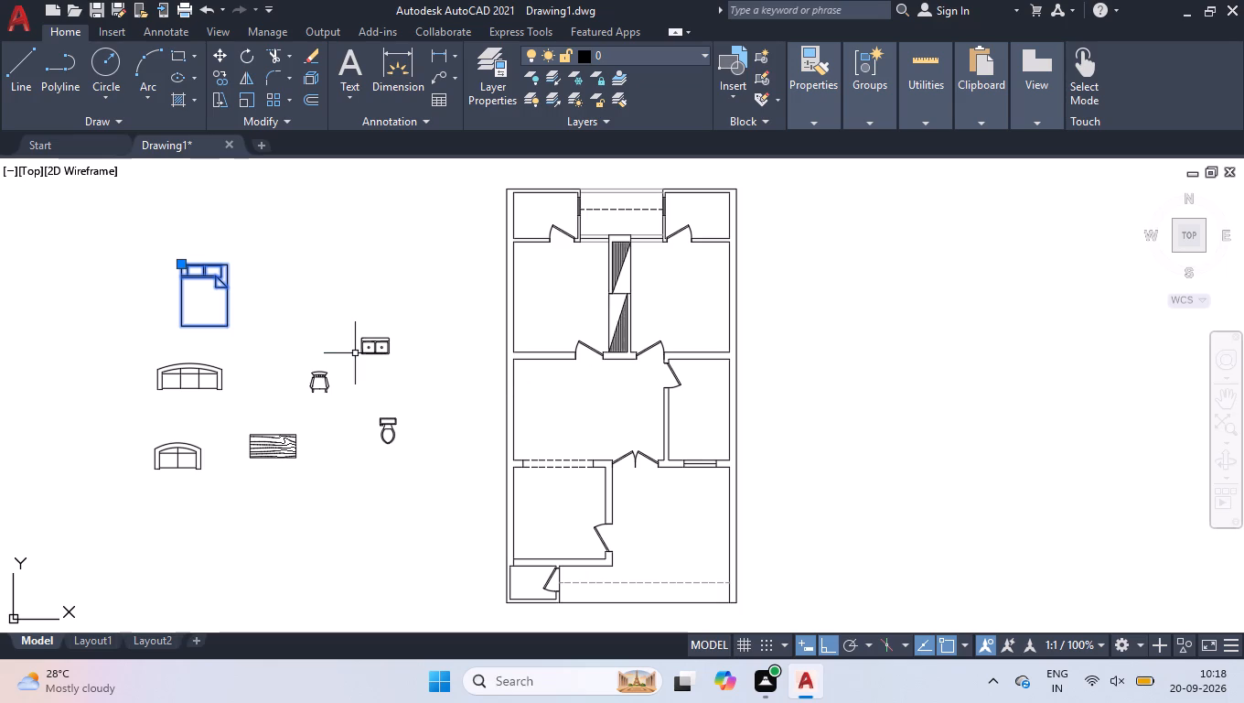
{"action": "type", "text": "ro"}
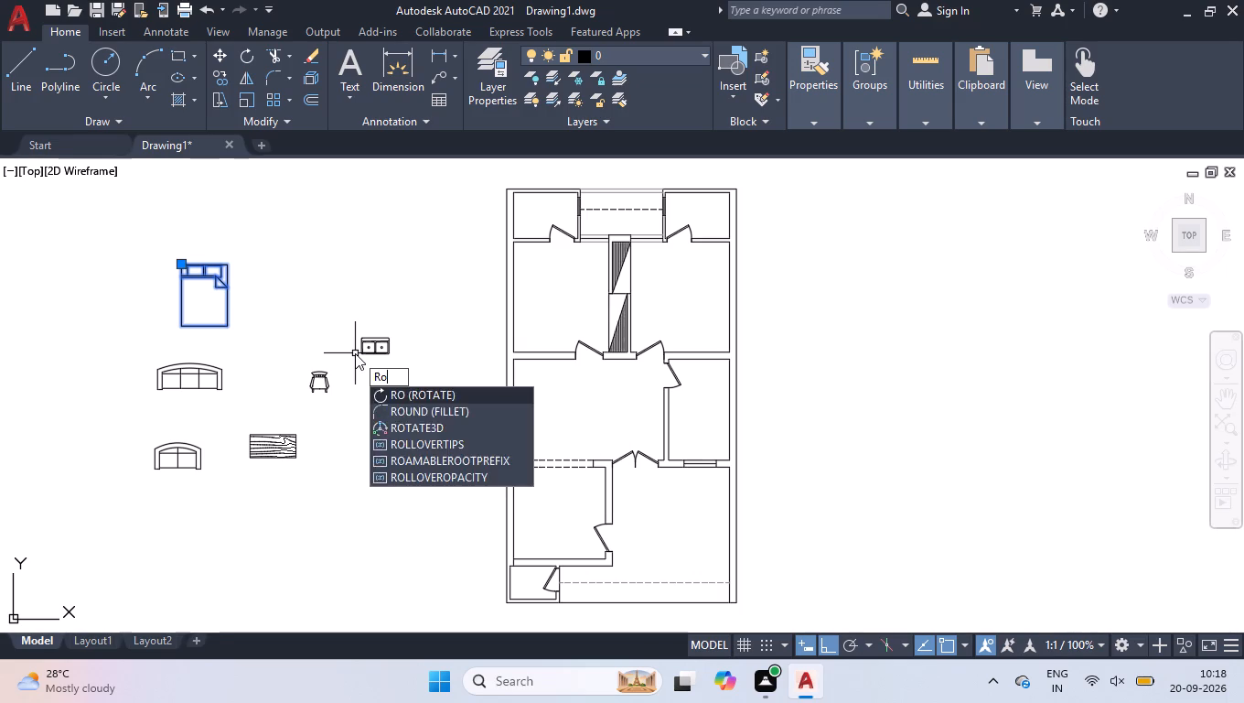
{"action": "key", "text": "Return"}
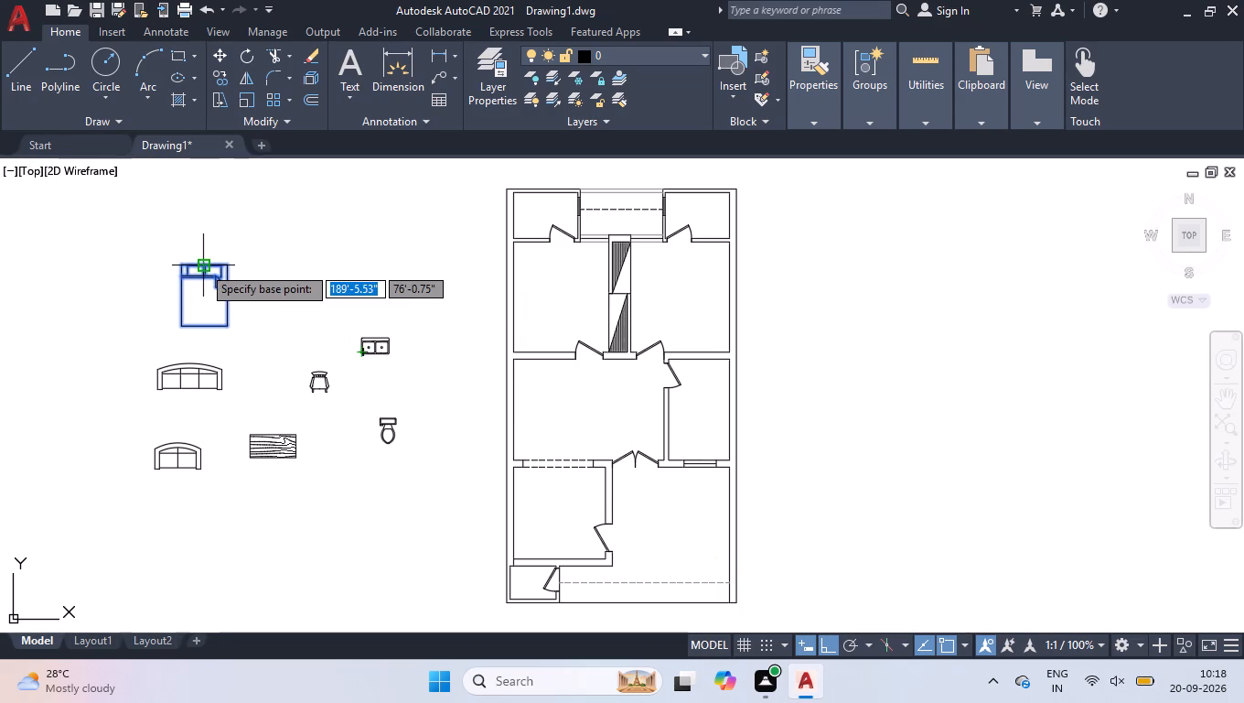
{"action": "left_click_drag", "start_coordinate": [202, 265], "coordinate": [205, 244]}
{"action": "left_click", "coordinate": [213, 203]}
With polar tracking on instead of ortho, move the bed by its head edge to the outer wall of the upper-left bedroom.
{"action": "left_click_drag", "start_coordinate": [179, 225], "coordinate": [192, 241]}
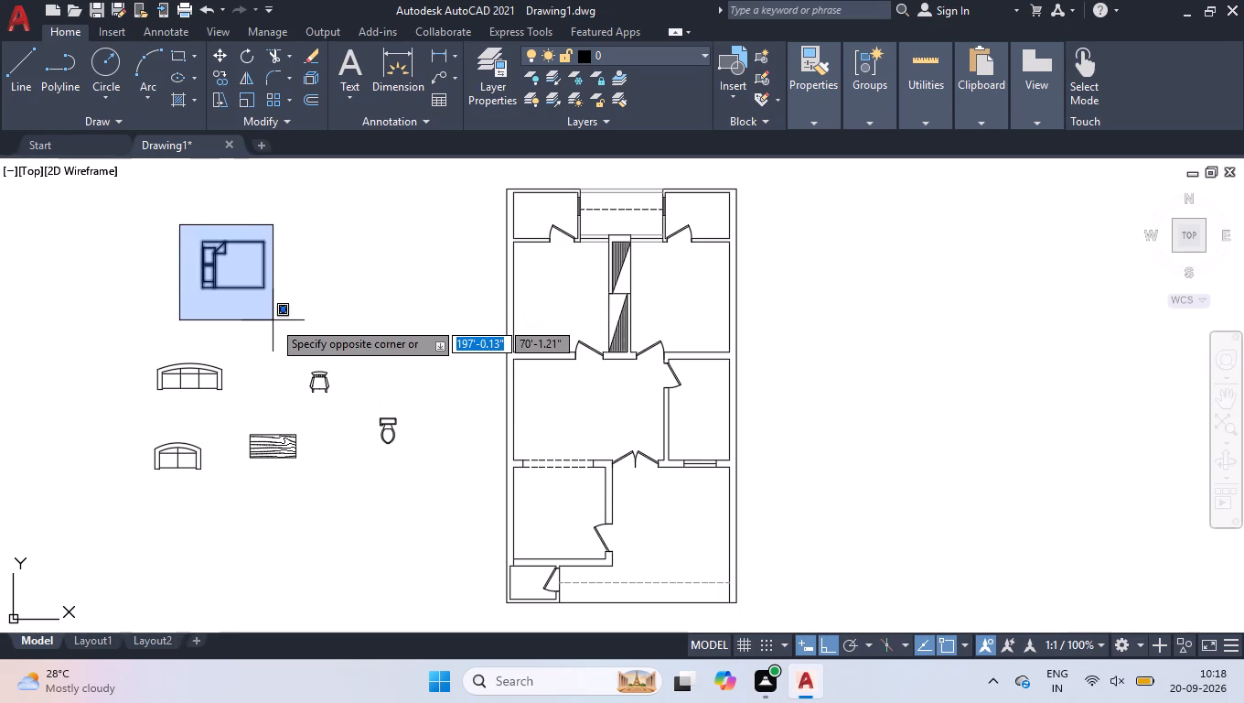
{"action": "left_click", "coordinate": [273, 320]}
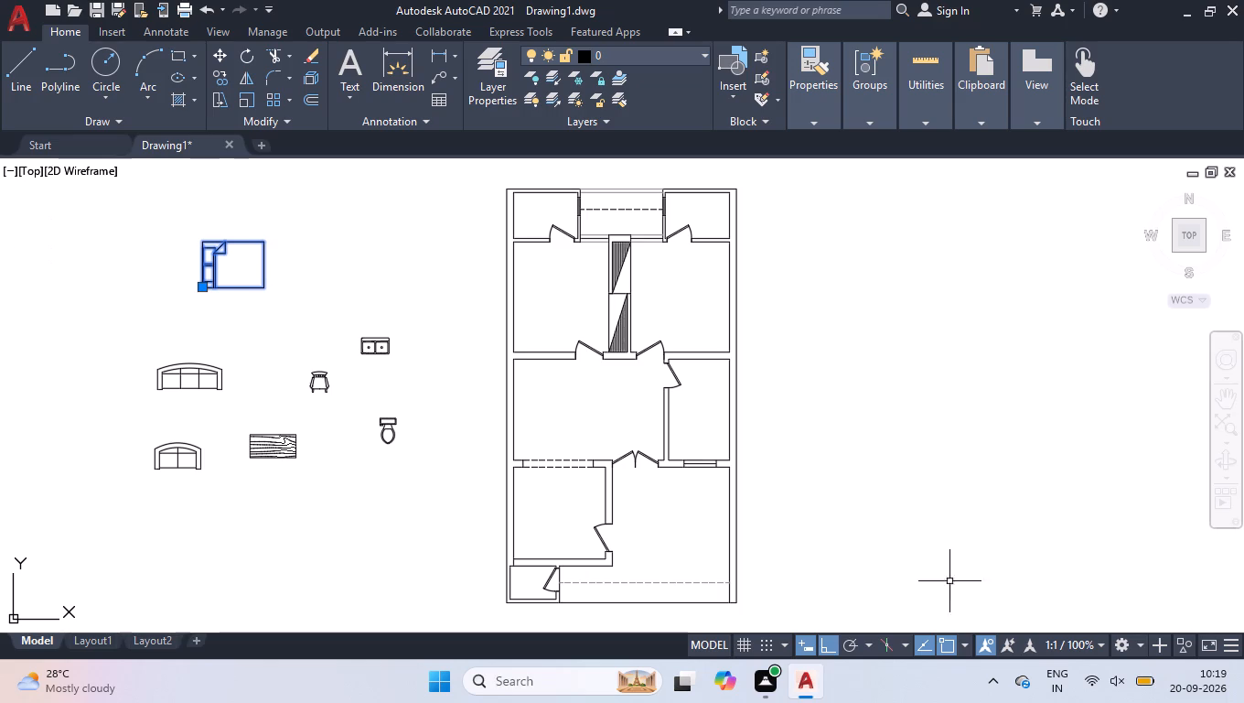
{"action": "left_click", "coordinate": [859, 648]}
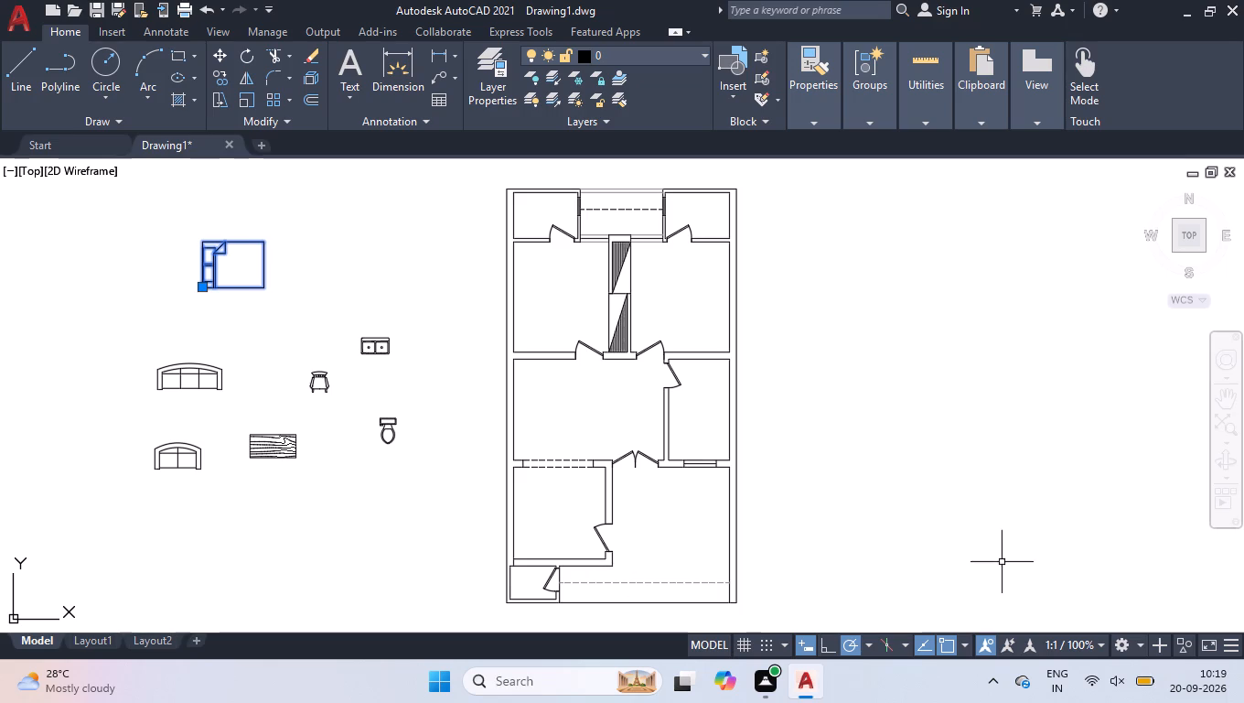
{"action": "scroll", "coordinate": [208, 244], "scroll_direction": "up", "scroll_amount": 2}
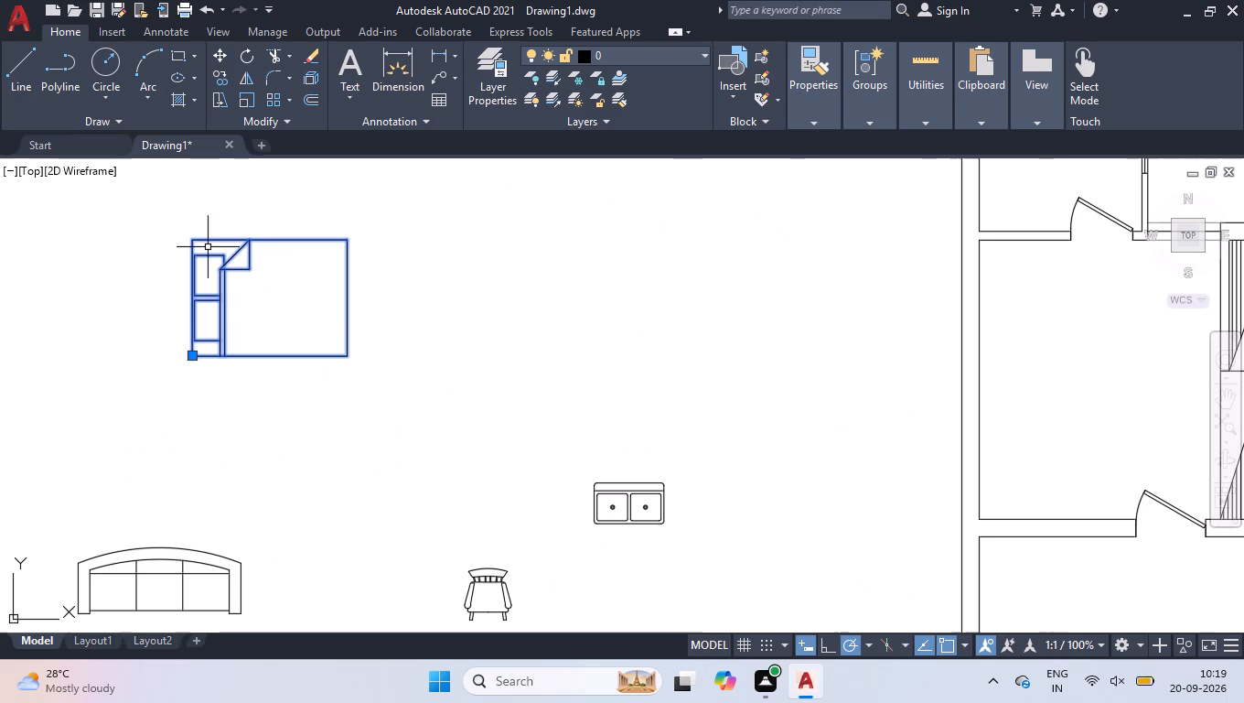
{"action": "key", "text": "m"}
{"action": "key", "text": "space"}
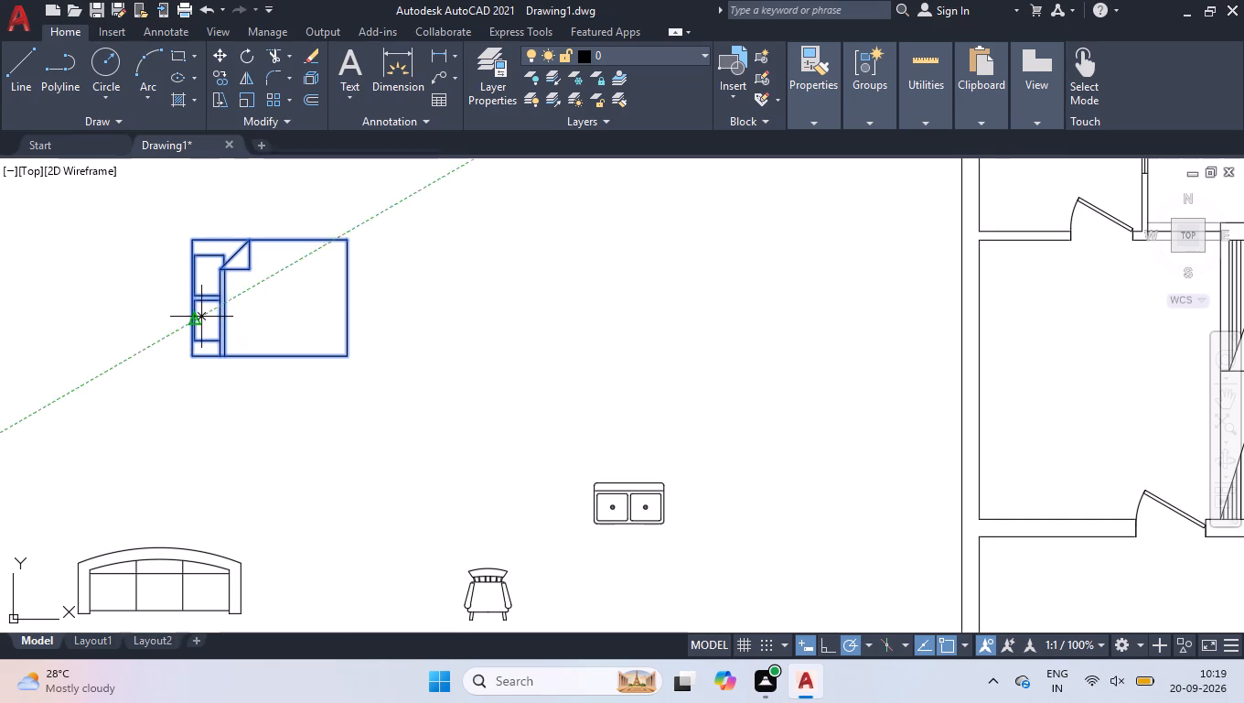
{"action": "left_click", "coordinate": [195, 294]}
{"action": "scroll", "coordinate": [195, 290], "scroll_direction": "down", "scroll_amount": 2}
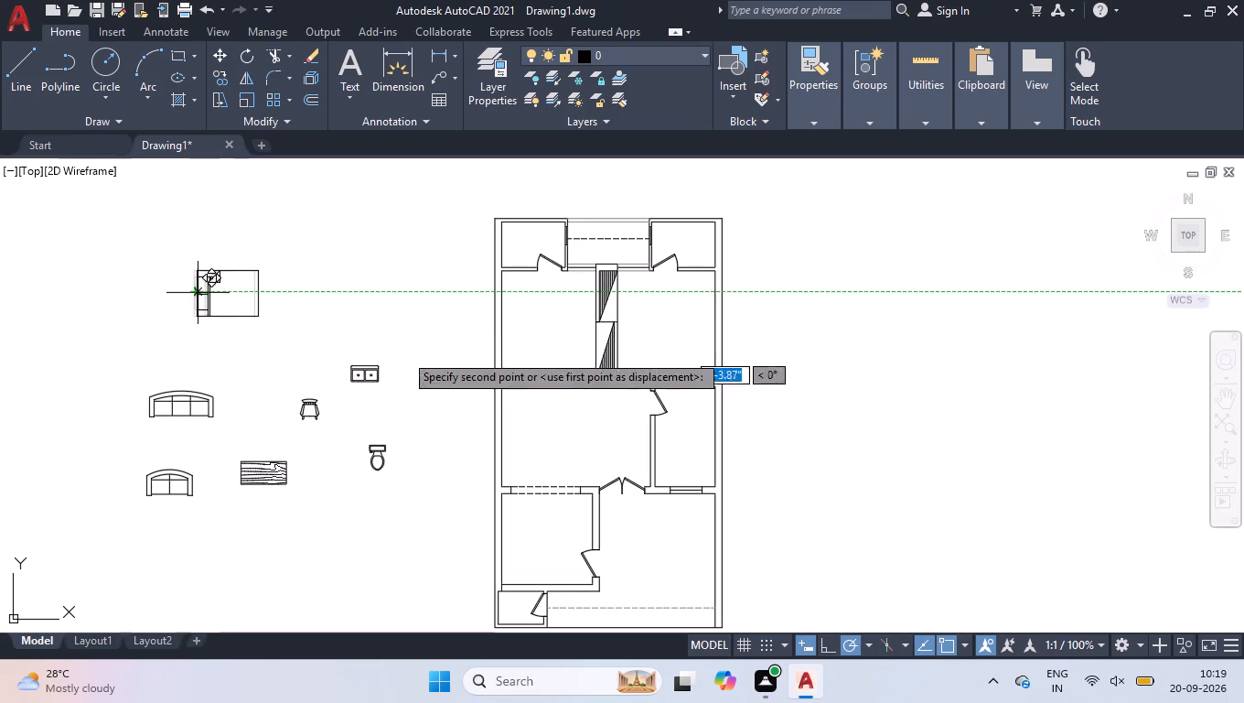
{"action": "scroll", "coordinate": [520, 333], "scroll_direction": "up", "scroll_amount": 2}
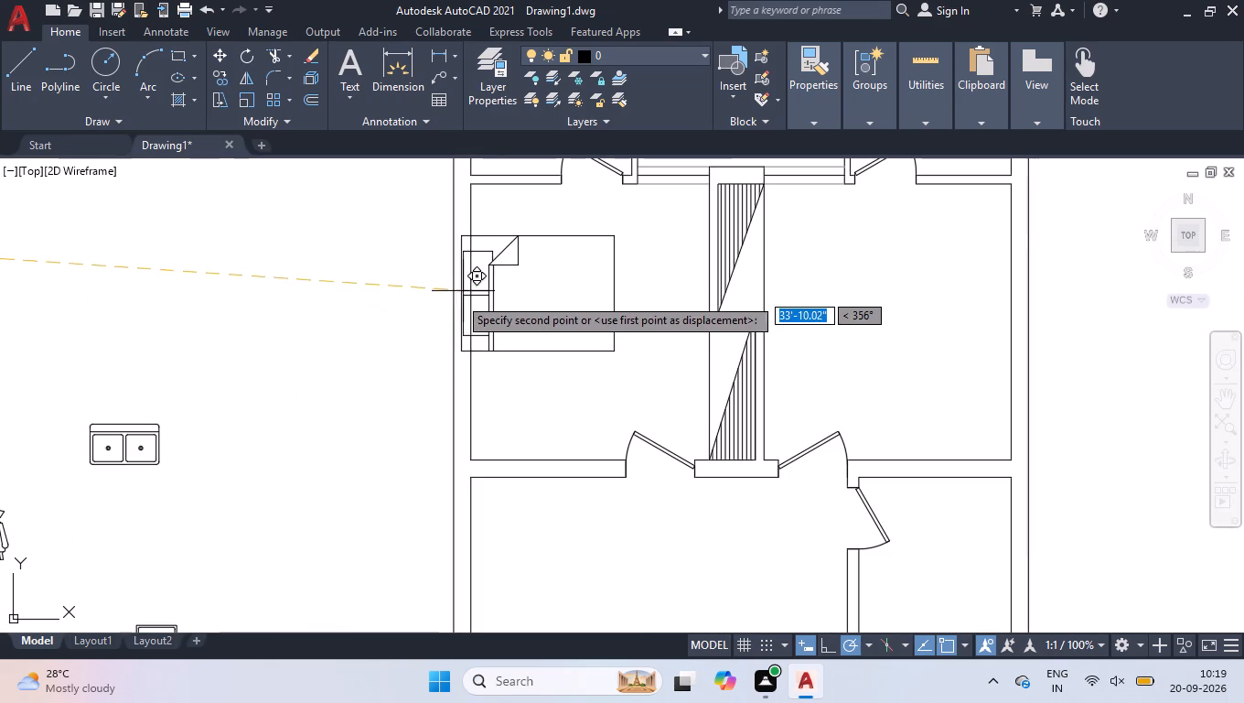
{"action": "left_click", "coordinate": [475, 310]}
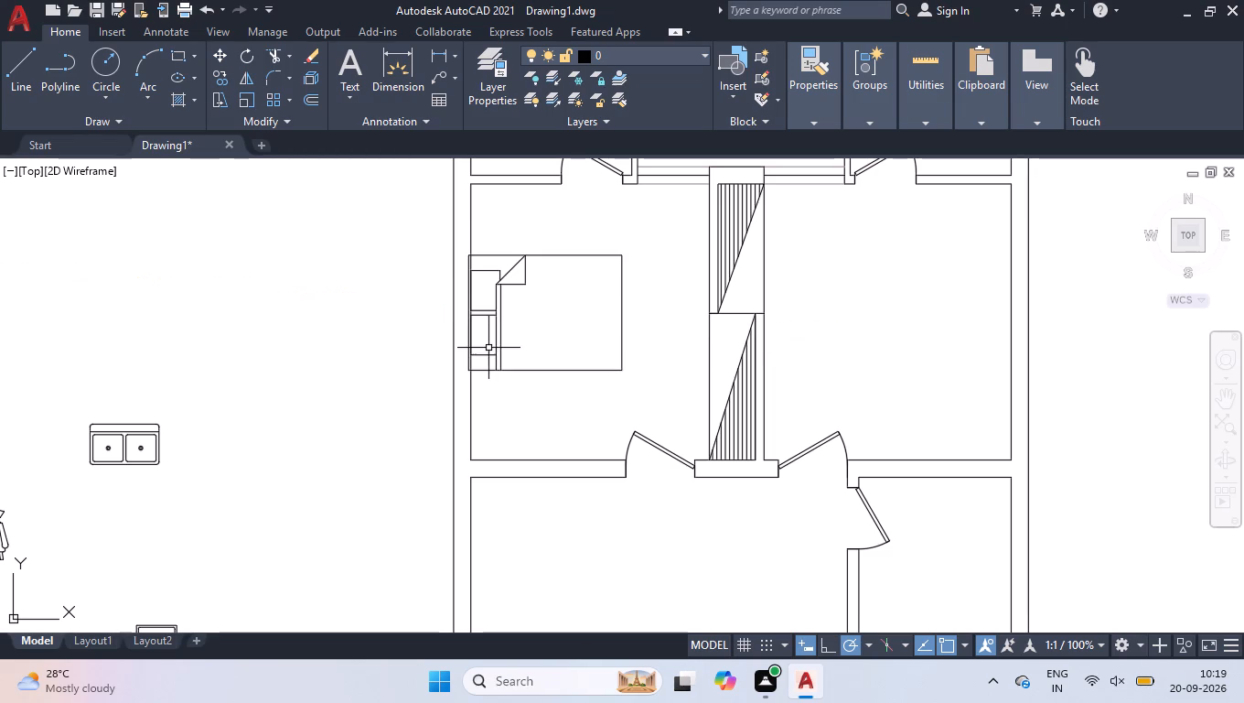
Shift the bed by its lower head corner so its head edge lies on the inner face of the bedroom's outer wall.
{"action": "left_click", "coordinate": [488, 352]}
{"action": "scroll", "coordinate": [479, 375], "scroll_direction": "up", "scroll_amount": 2}
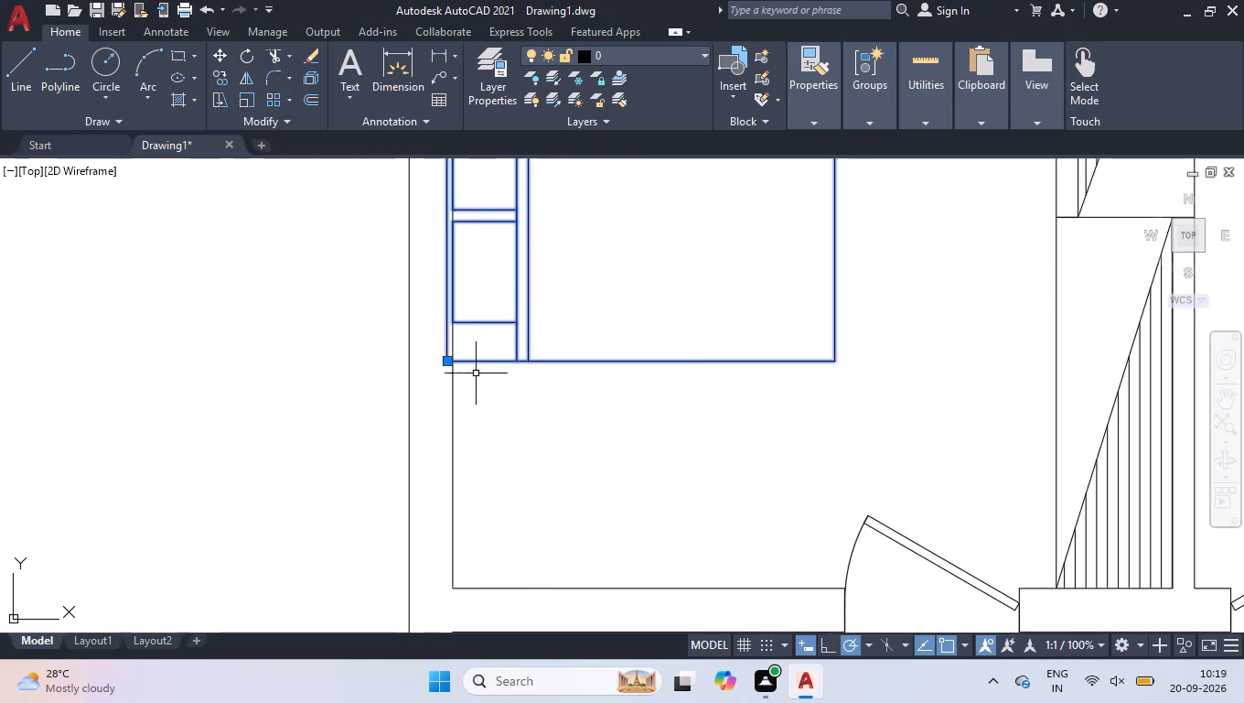
{"action": "scroll", "coordinate": [467, 378], "scroll_direction": "up", "scroll_amount": 5}
{"action": "left_click", "coordinate": [344, 366]}
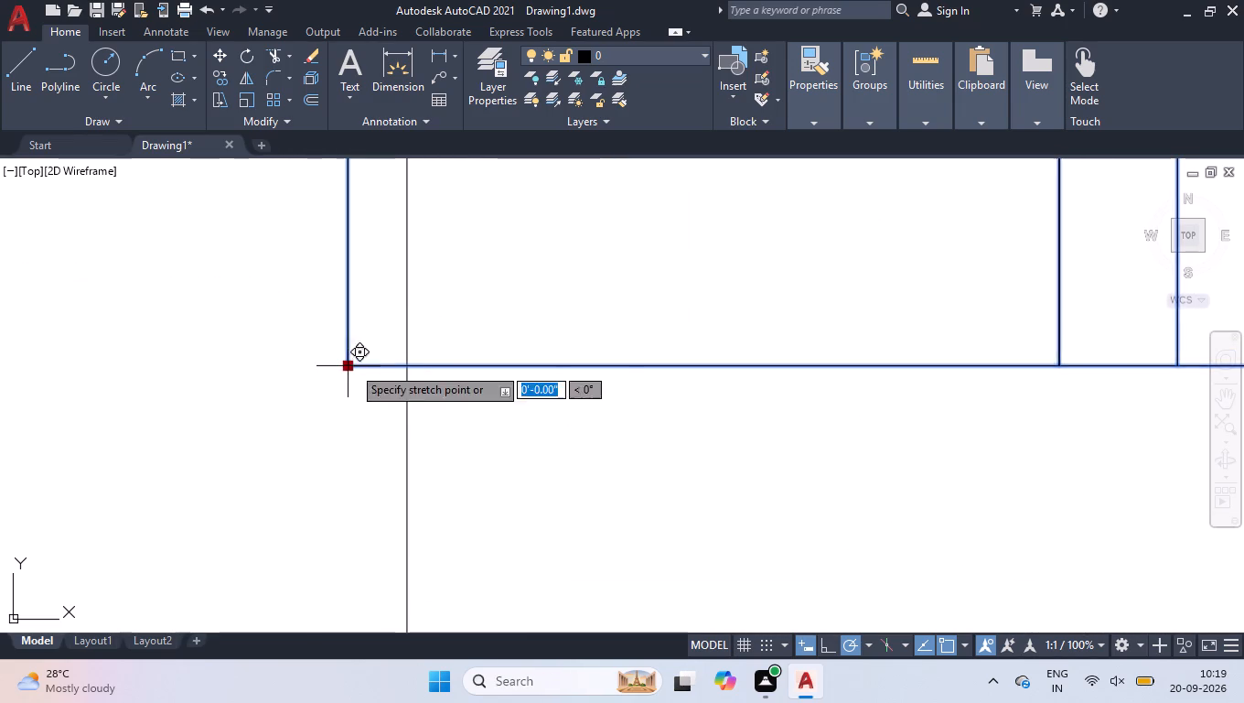
{"action": "left_click", "coordinate": [402, 366]}
{"action": "right_click", "coordinate": [413, 359]}
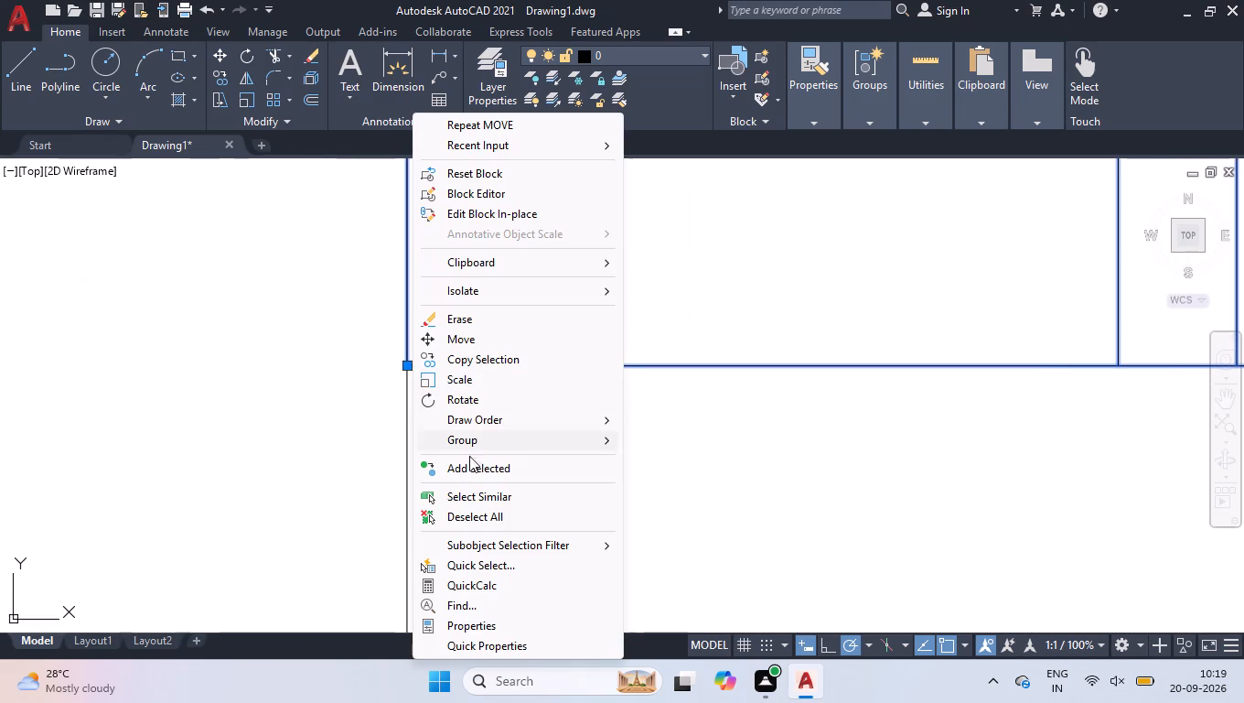
{"action": "left_click", "coordinate": [373, 389]}
{"action": "left_click", "coordinate": [366, 378]}
With ortho on, mirror the bed across a vertical line through the midpoint of the plan's top edge, keeping the original.
{"action": "scroll", "coordinate": [366, 373], "scroll_direction": "down", "scroll_amount": 6}
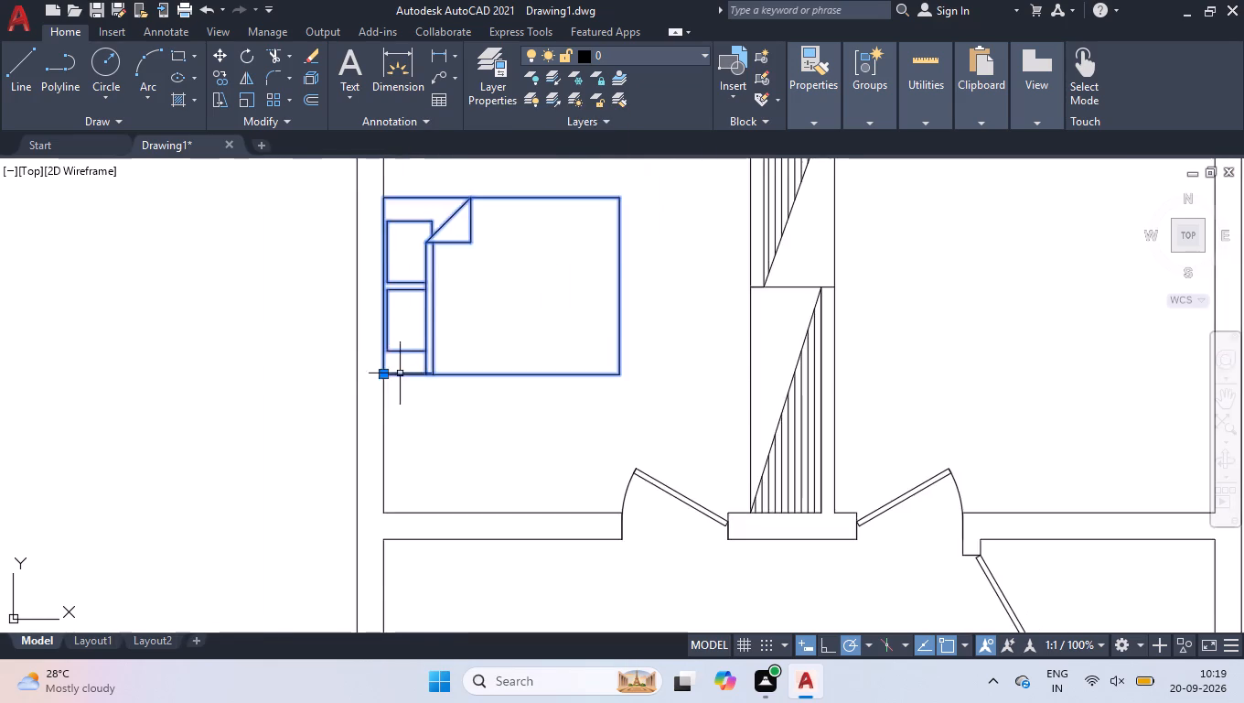
{"action": "scroll", "coordinate": [401, 373], "scroll_direction": "down", "scroll_amount": 3}
{"action": "key", "text": "m"}
{"action": "key", "text": "i"}
{"action": "key", "text": "space"}
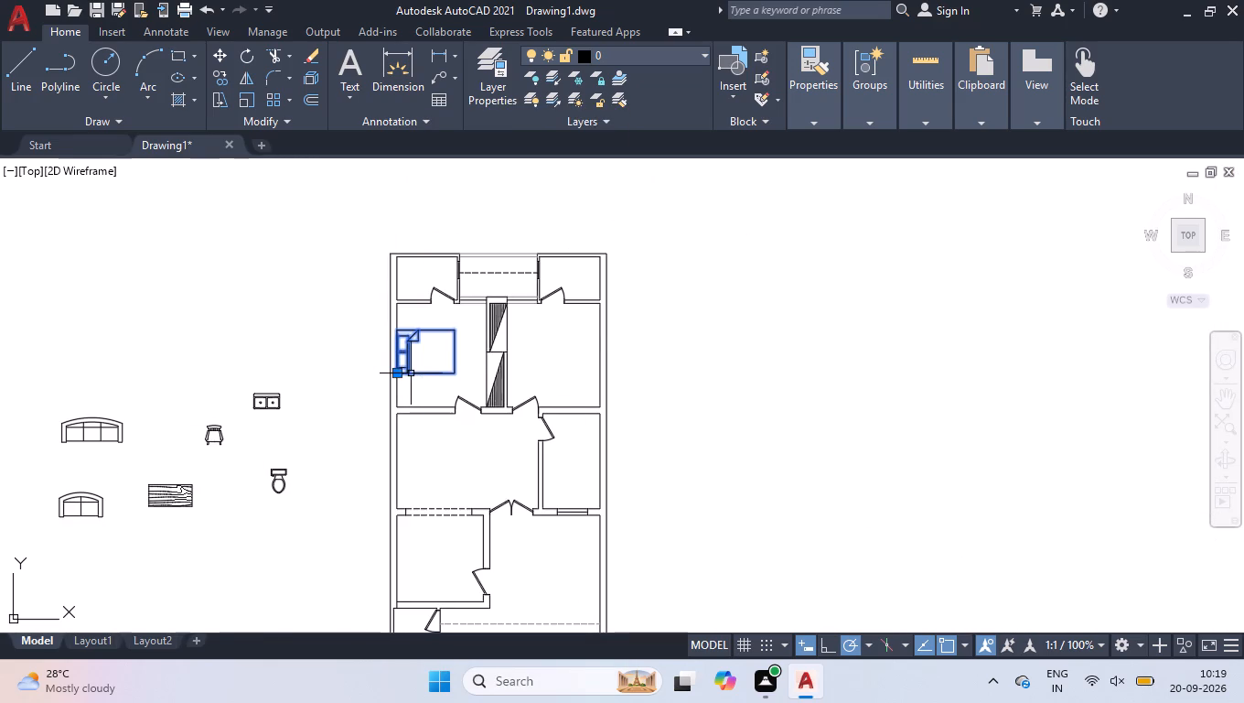
{"action": "left_click", "coordinate": [493, 251]}
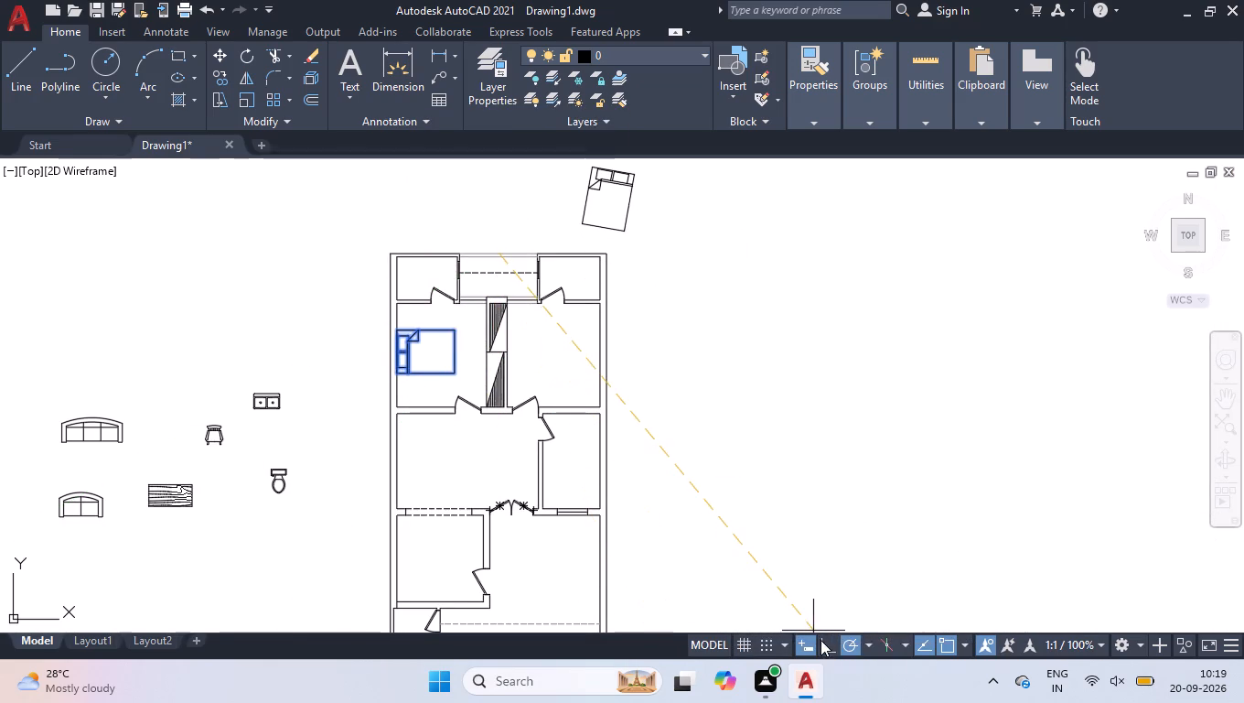
{"action": "left_click", "coordinate": [828, 645]}
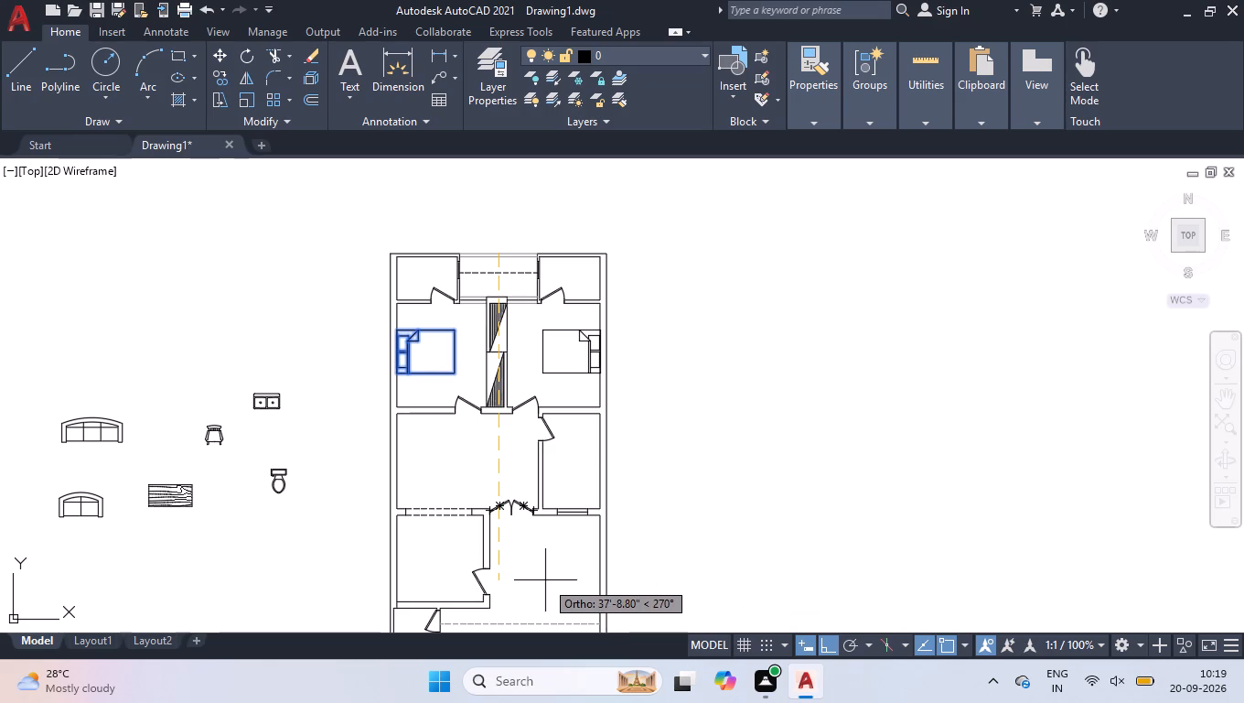
{"action": "left_click", "coordinate": [545, 579]}
{"action": "left_click", "coordinate": [592, 646]}
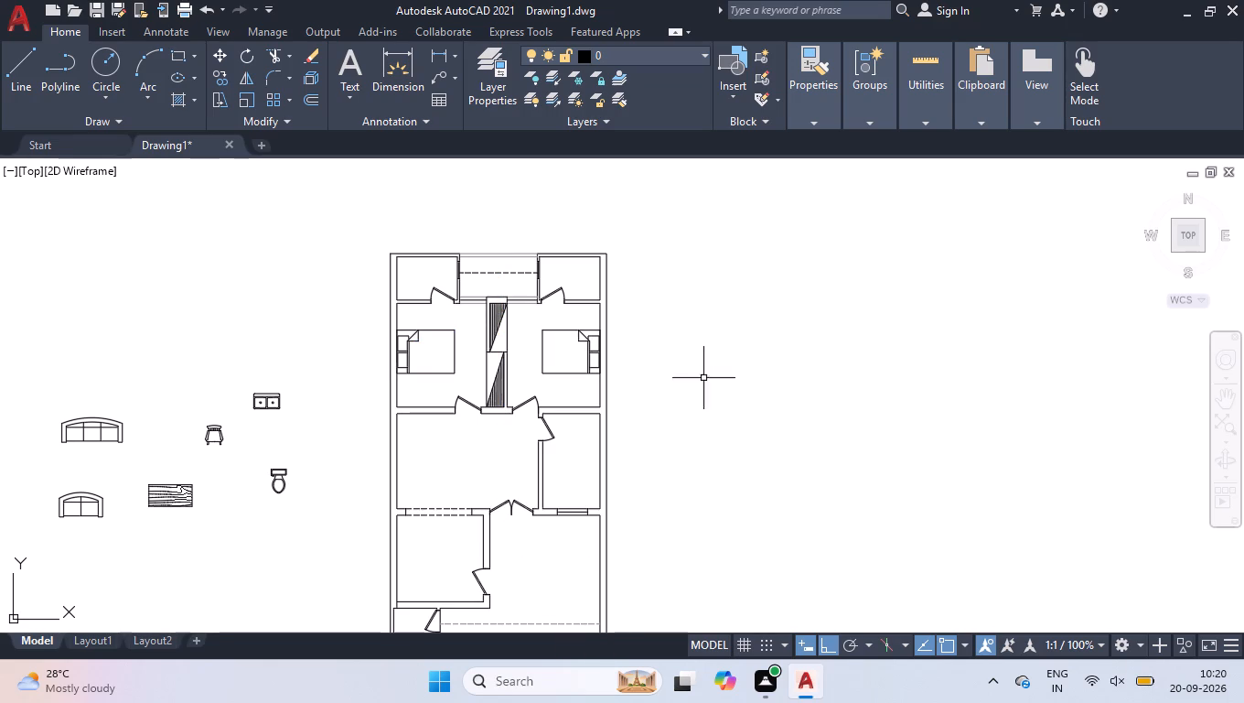
Rotate the toilet beside the floor plan 180° about its tank.
{"action": "left_click", "coordinate": [275, 452]}
{"action": "left_click", "coordinate": [256, 495]}
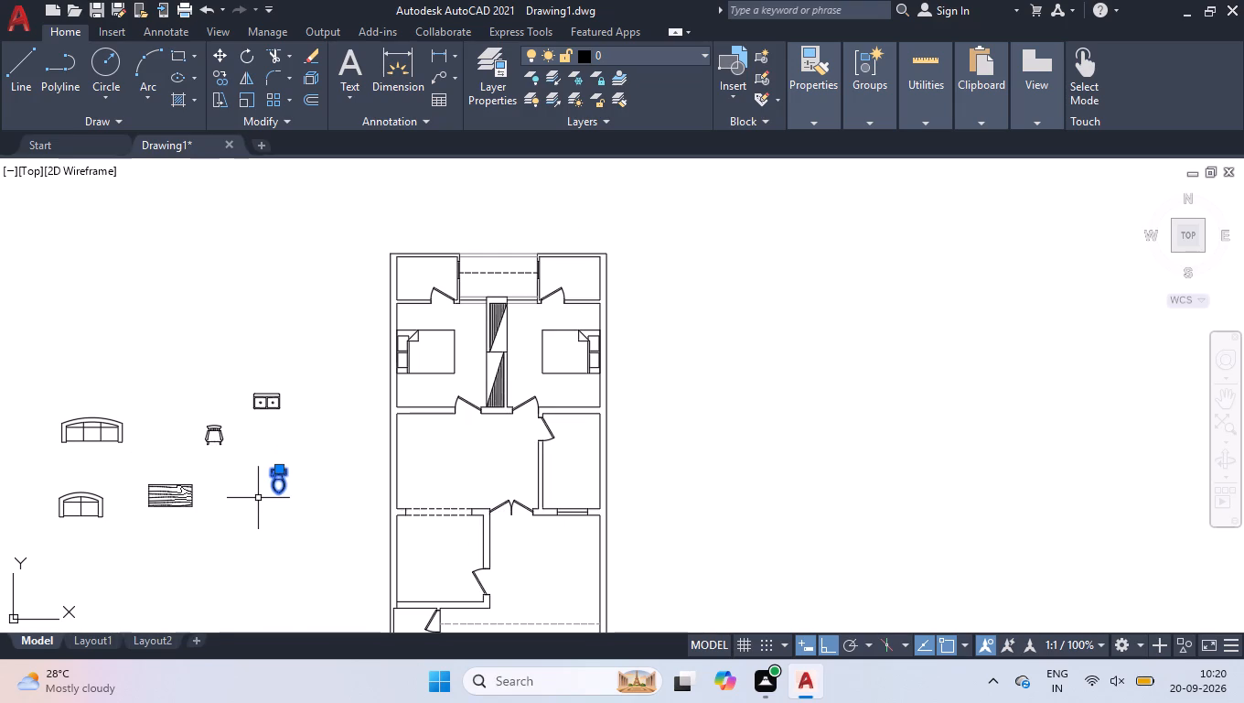
{"action": "type", "text": "ro"}
{"action": "key", "text": "Return"}
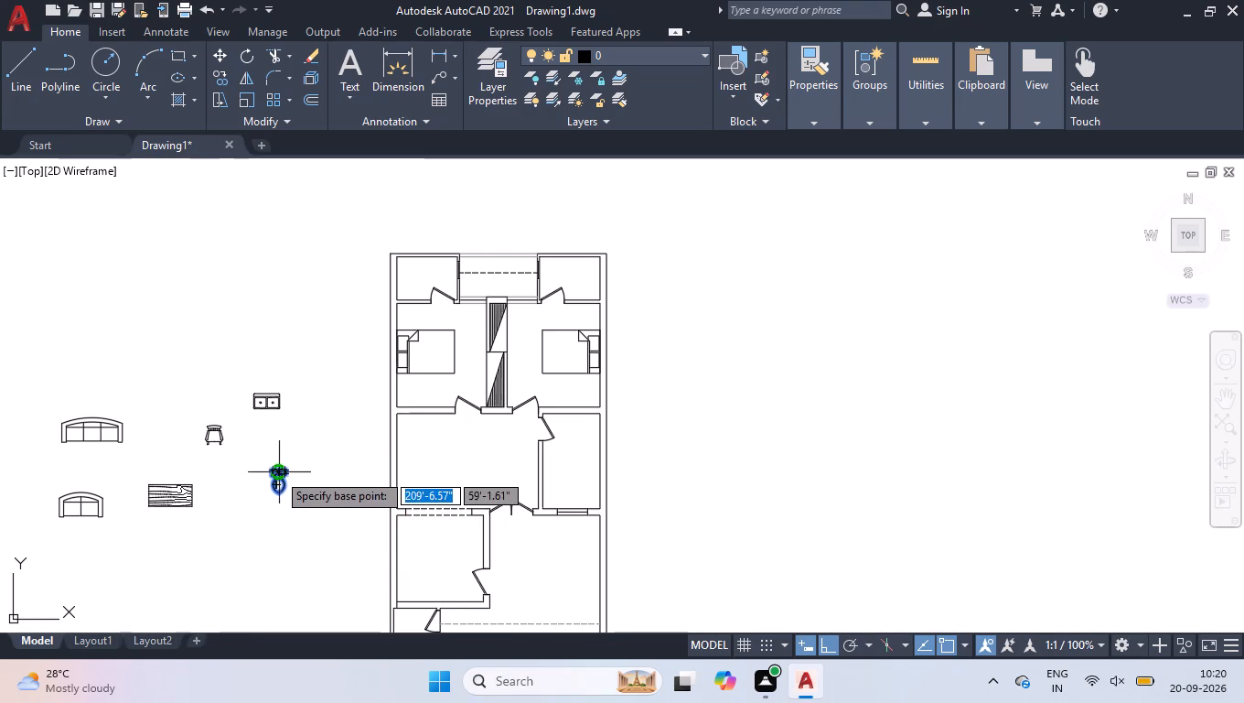
{"action": "left_click", "coordinate": [277, 472]}
{"action": "left_click", "coordinate": [227, 500]}
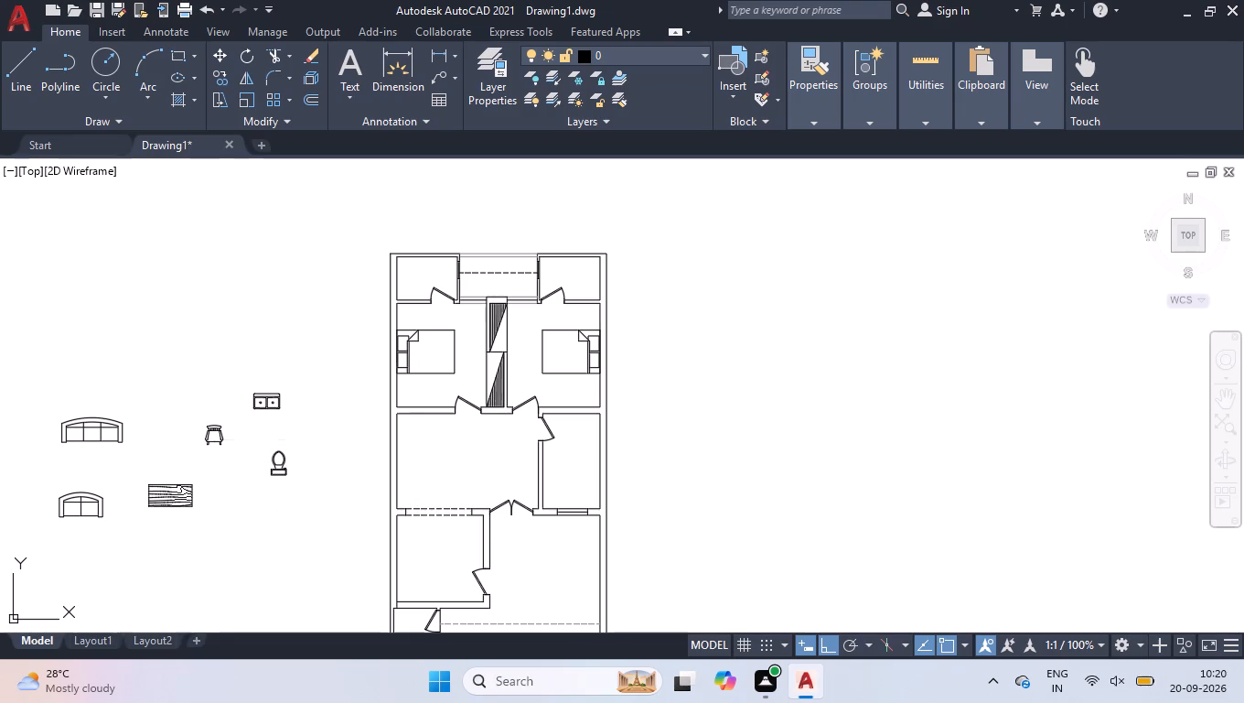
With polar tracking on instead of ortho, move the toilet by its tank edge to the lower wall of the upper-left bathroom.
{"action": "left_click", "coordinate": [255, 438]}
{"action": "left_click", "coordinate": [325, 525]}
{"action": "key", "text": "m"}
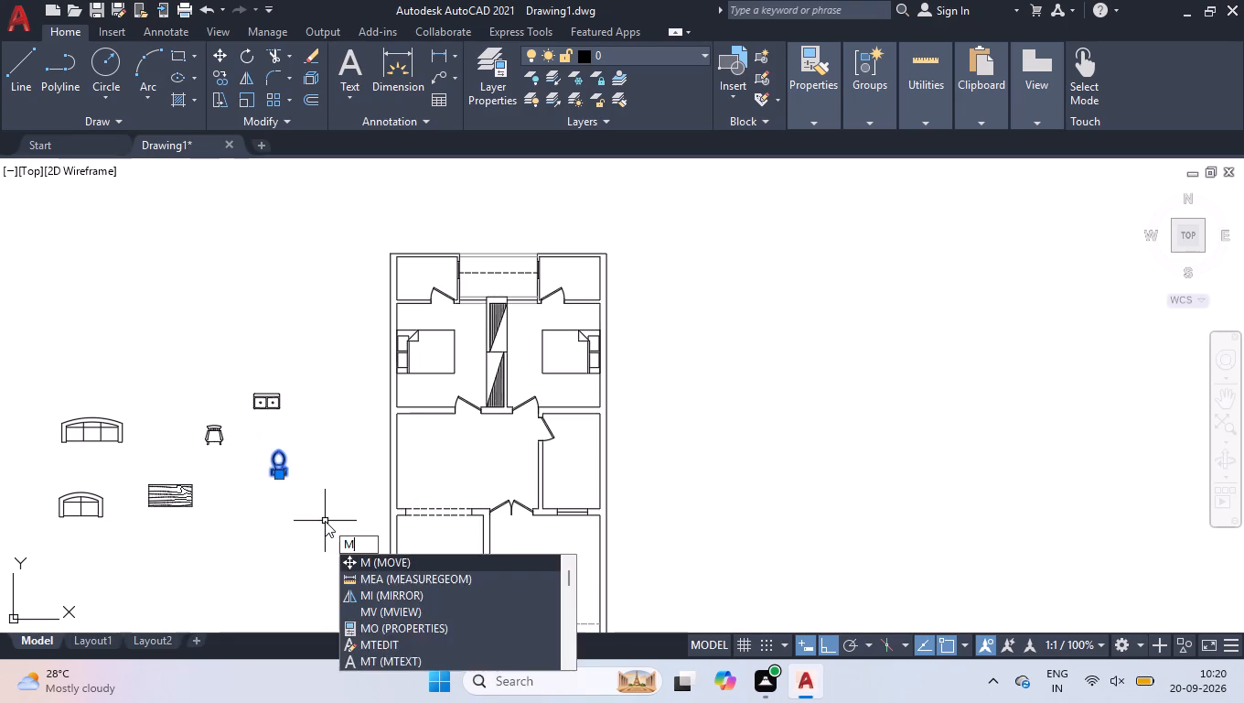
{"action": "key", "text": "Return"}
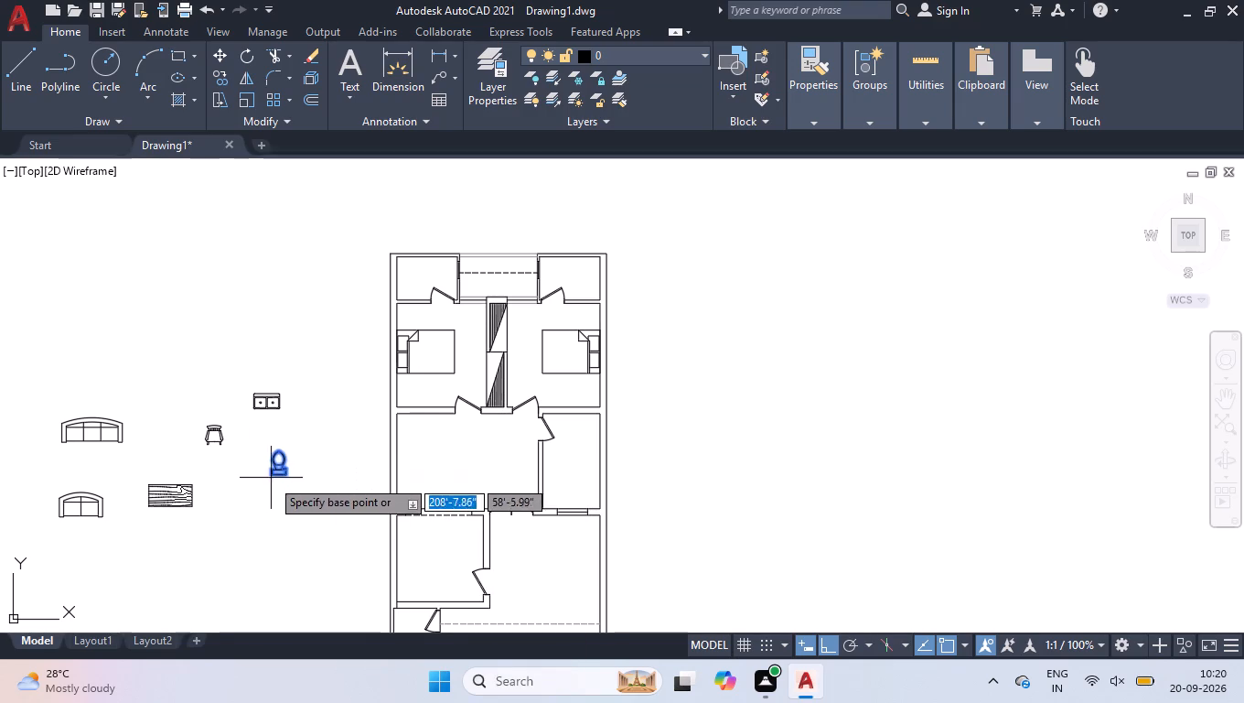
{"action": "left_click", "coordinate": [281, 473]}
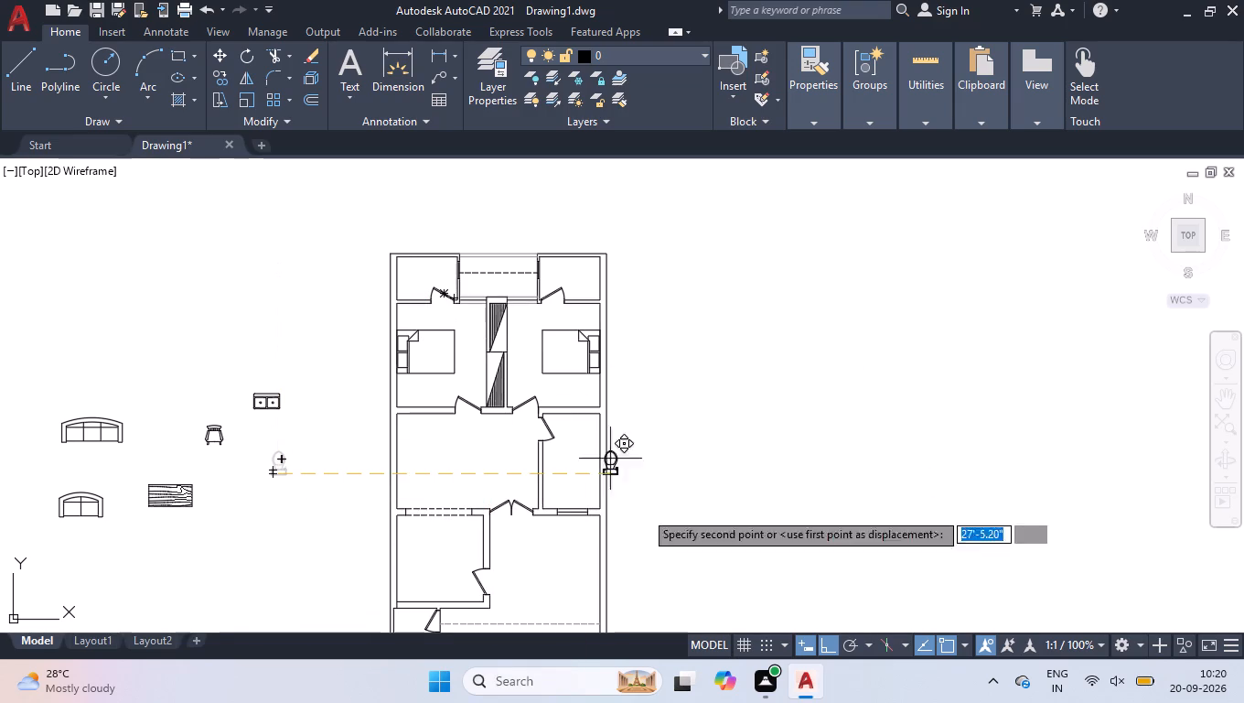
{"action": "left_click", "coordinate": [849, 642]}
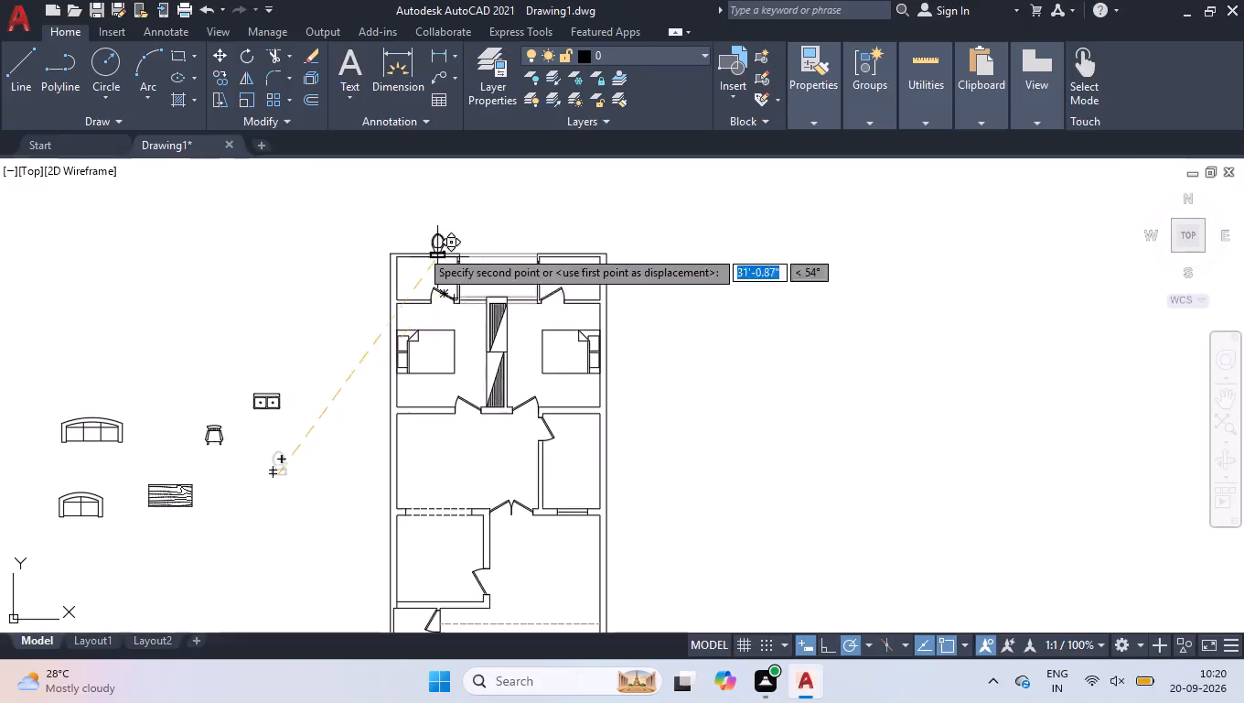
{"action": "scroll", "coordinate": [420, 247], "scroll_direction": "up", "scroll_amount": 2}
{"action": "scroll", "coordinate": [381, 343], "scroll_direction": "up", "scroll_amount": 2}
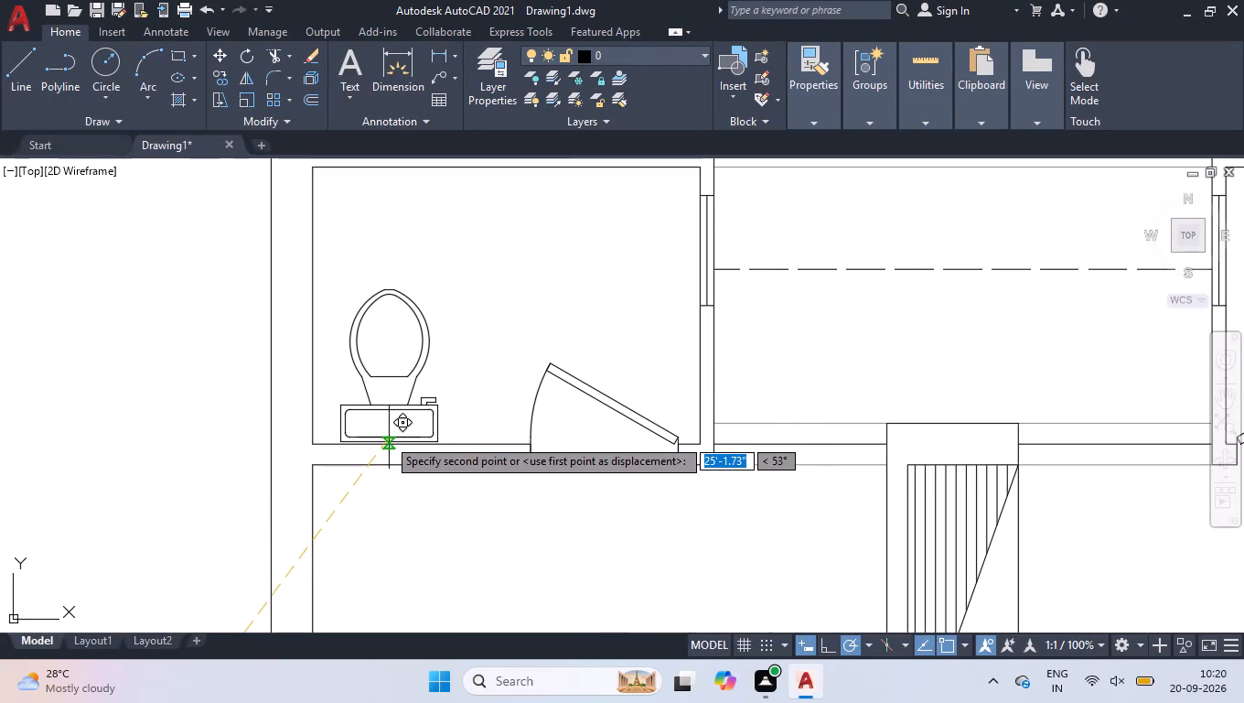
{"action": "left_click", "coordinate": [387, 438]}
Shift the toilet up by its tank-edge midpoint so the tank sits flush on the inner face of the bathroom's lower wall.
{"action": "left_click", "coordinate": [396, 451]}
{"action": "scroll", "coordinate": [387, 442], "scroll_direction": "up", "scroll_amount": 2}
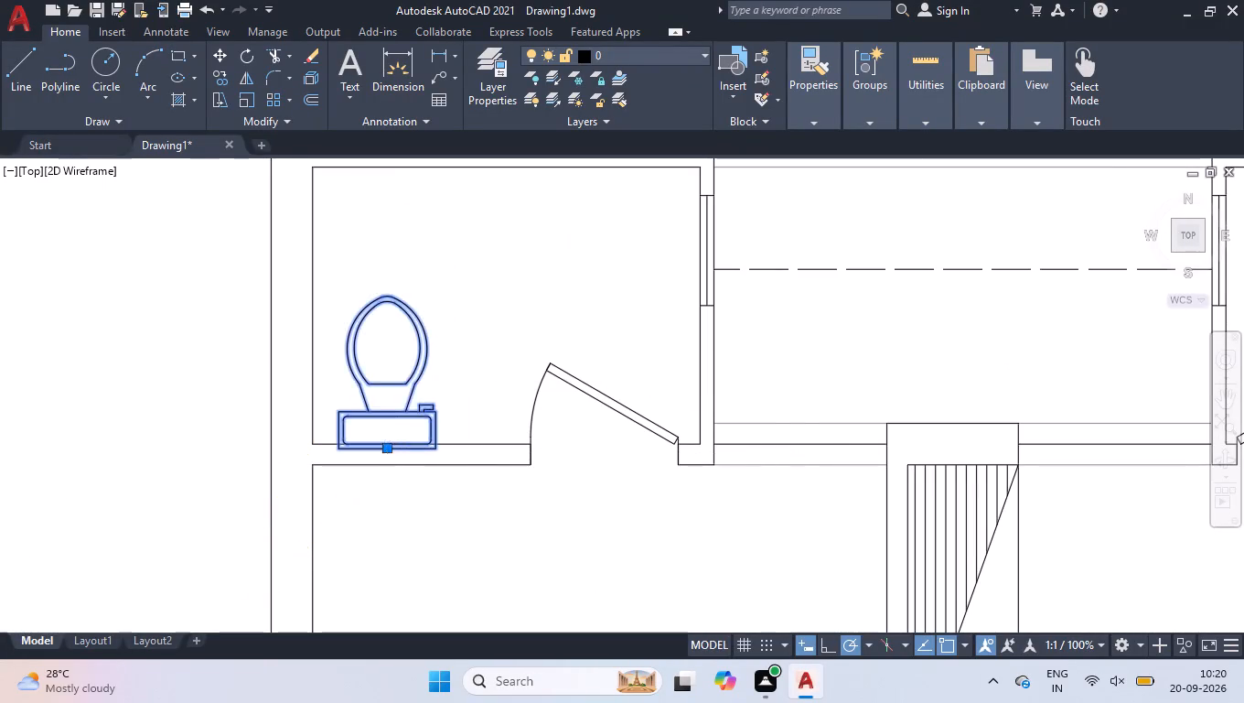
{"action": "scroll", "coordinate": [387, 442], "scroll_direction": "up", "scroll_amount": 4}
{"action": "left_click", "coordinate": [337, 514]}
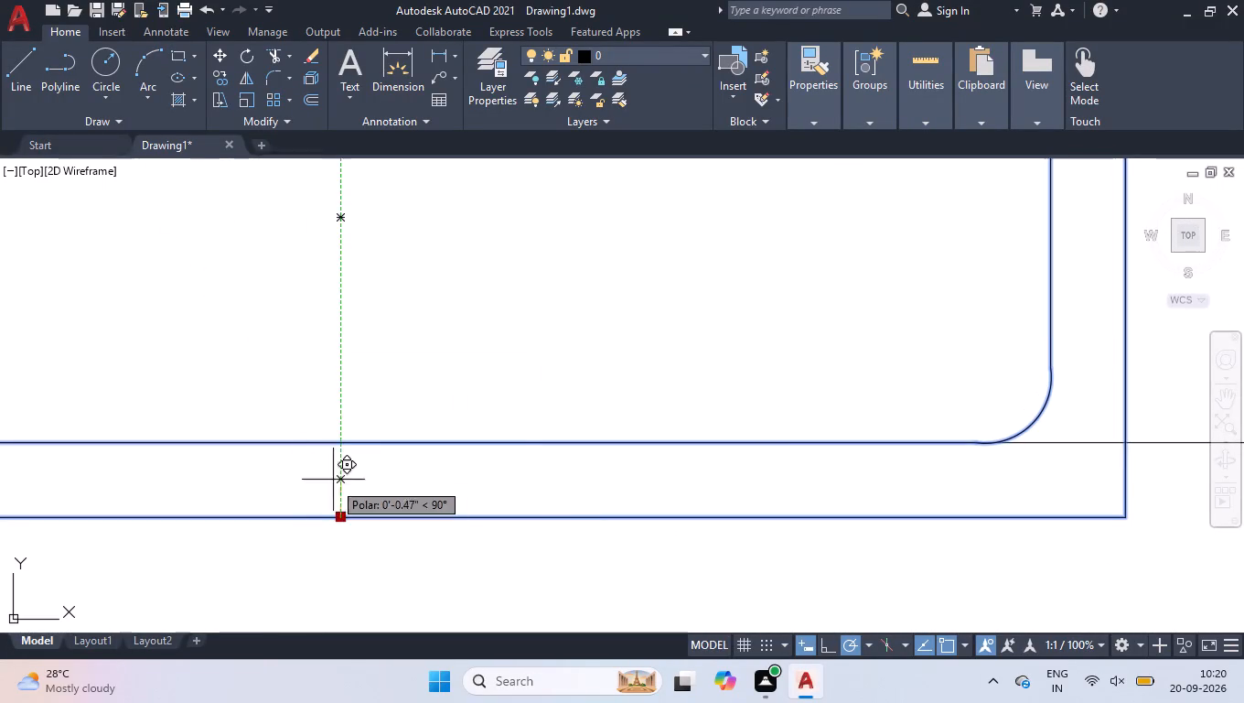
{"action": "left_click", "coordinate": [319, 449]}
{"action": "right_click", "coordinate": [345, 420]}
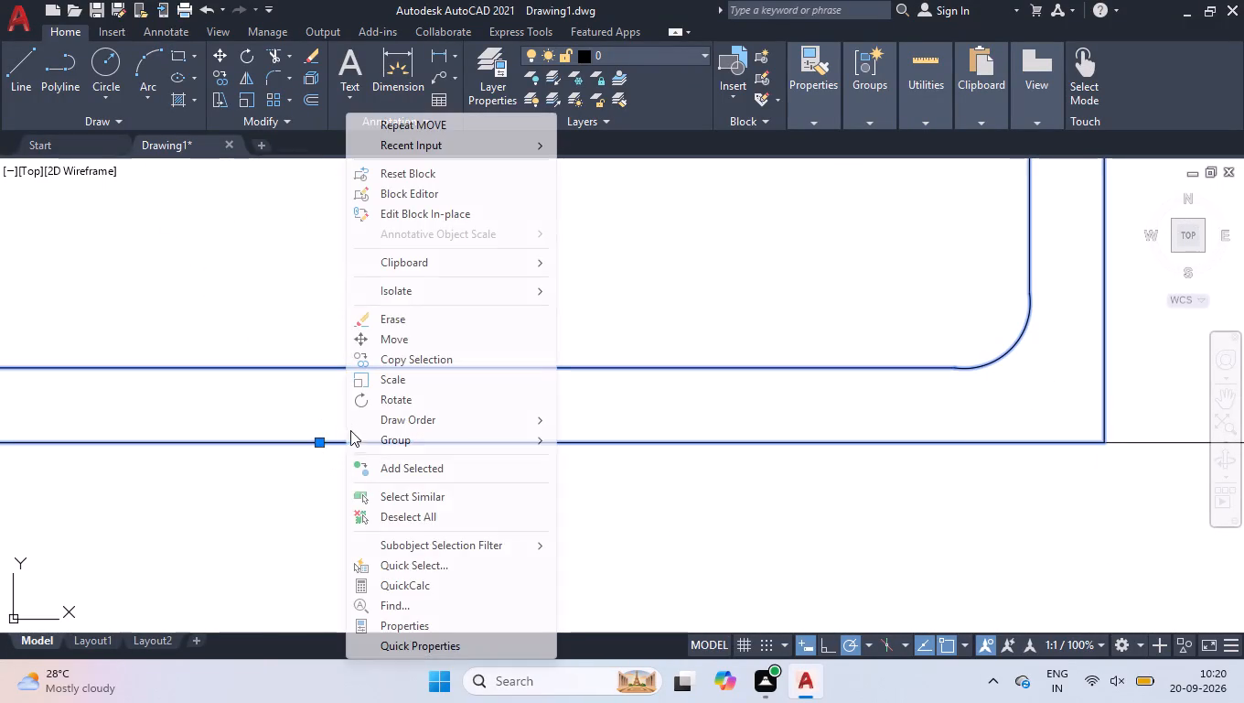
{"action": "left_click", "coordinate": [311, 405]}
{"action": "scroll", "coordinate": [329, 416], "scroll_direction": "down", "scroll_amount": 1}
{"action": "left_click", "coordinate": [332, 413]}
Mirror the toilet into the upper-right bathroom across the vertical line through the midpoint of the plan's top edge, keeping the original.
{"action": "scroll", "coordinate": [333, 407], "scroll_direction": "down", "scroll_amount": 8}
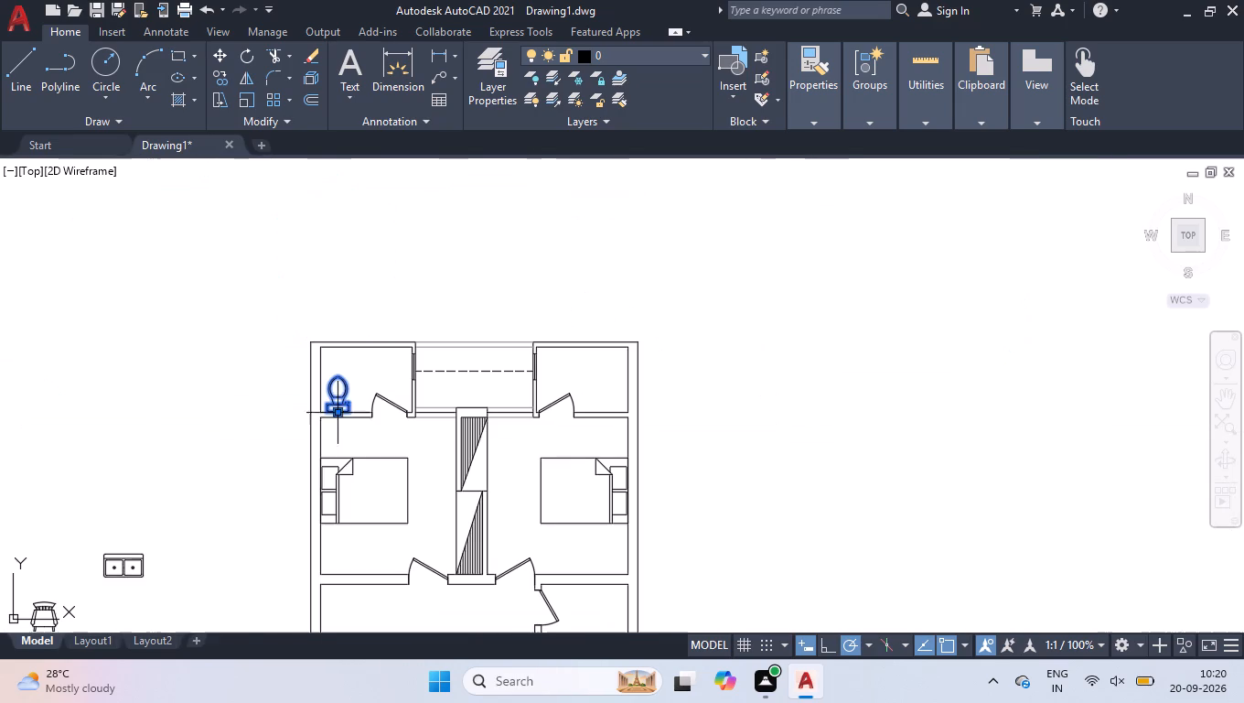
{"action": "scroll", "coordinate": [432, 375], "scroll_direction": "down", "scroll_amount": 1}
{"action": "scroll", "coordinate": [424, 448], "scroll_direction": "up", "scroll_amount": 1}
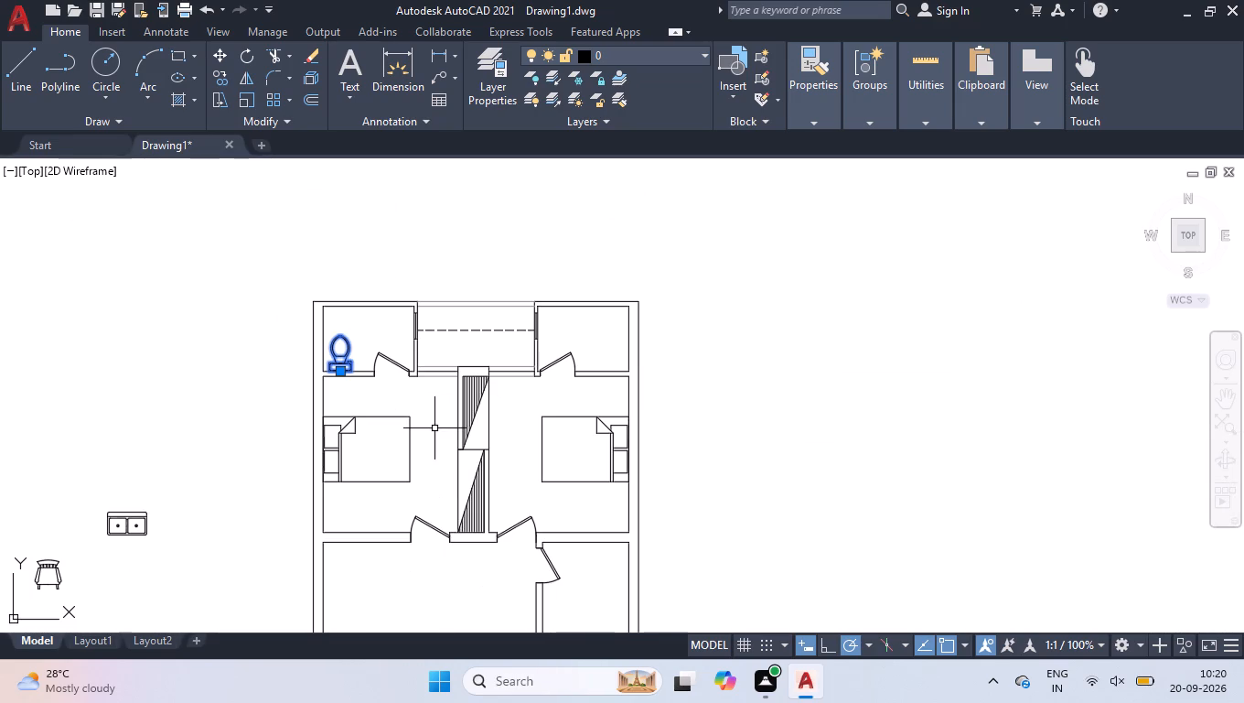
{"action": "type", "text": "mi"}
{"action": "key", "text": "Return"}
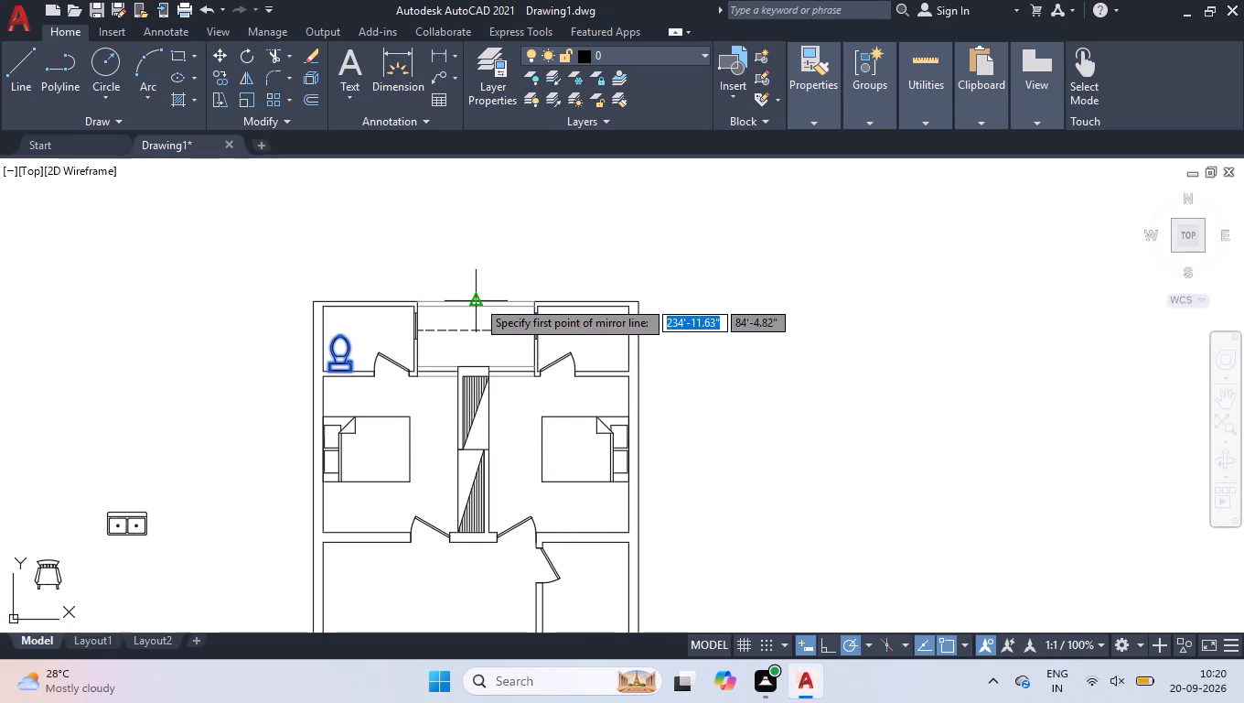
{"action": "left_click", "coordinate": [477, 299]}
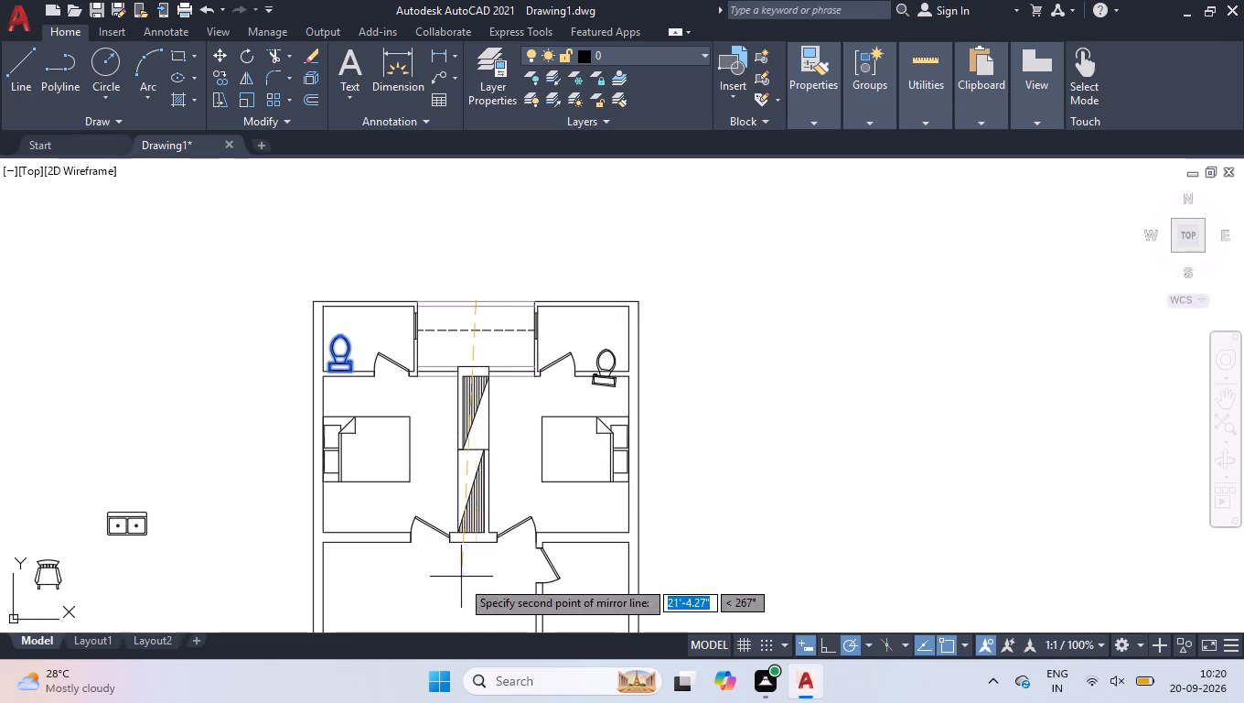
{"action": "left_click", "coordinate": [478, 591]}
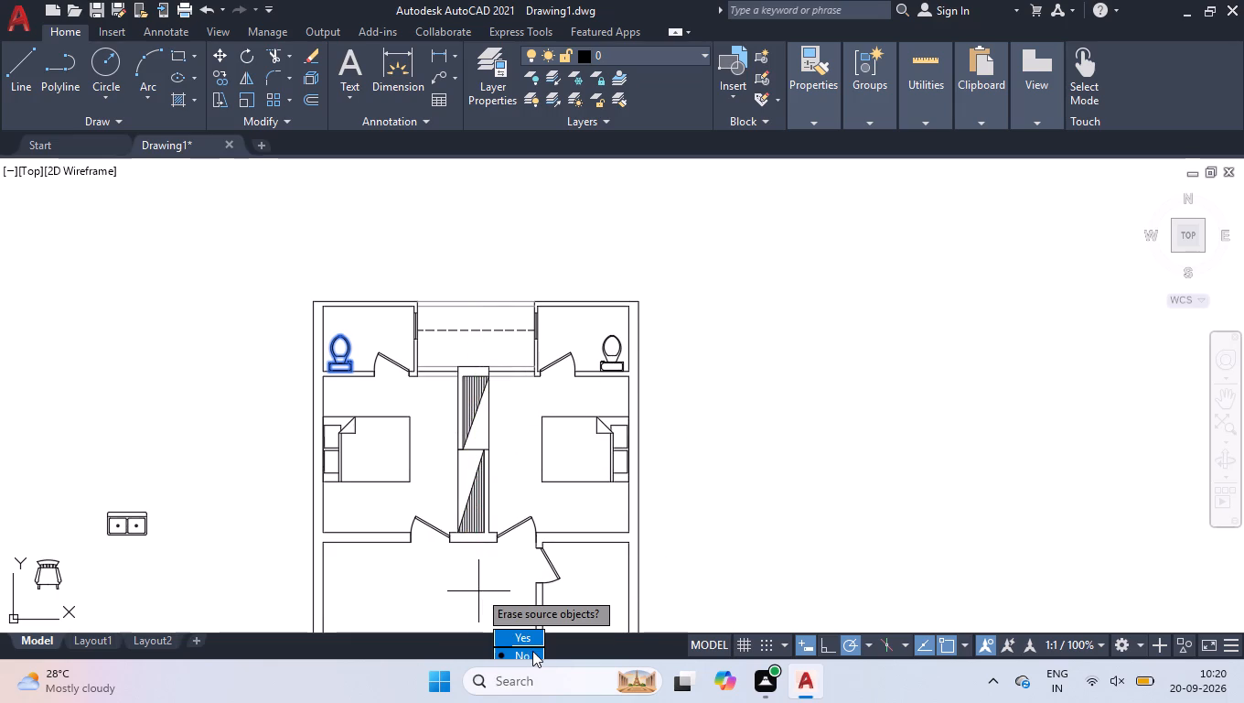
{"action": "left_click_drag", "start_coordinate": [532, 651], "coordinate": [478, 590]}
Copy the upper-left bathroom's toilet by its tank-edge midpoint onto the bottom wall of the small bathroom in the plan's lower-left corner.
{"action": "left_click", "coordinate": [350, 340]}
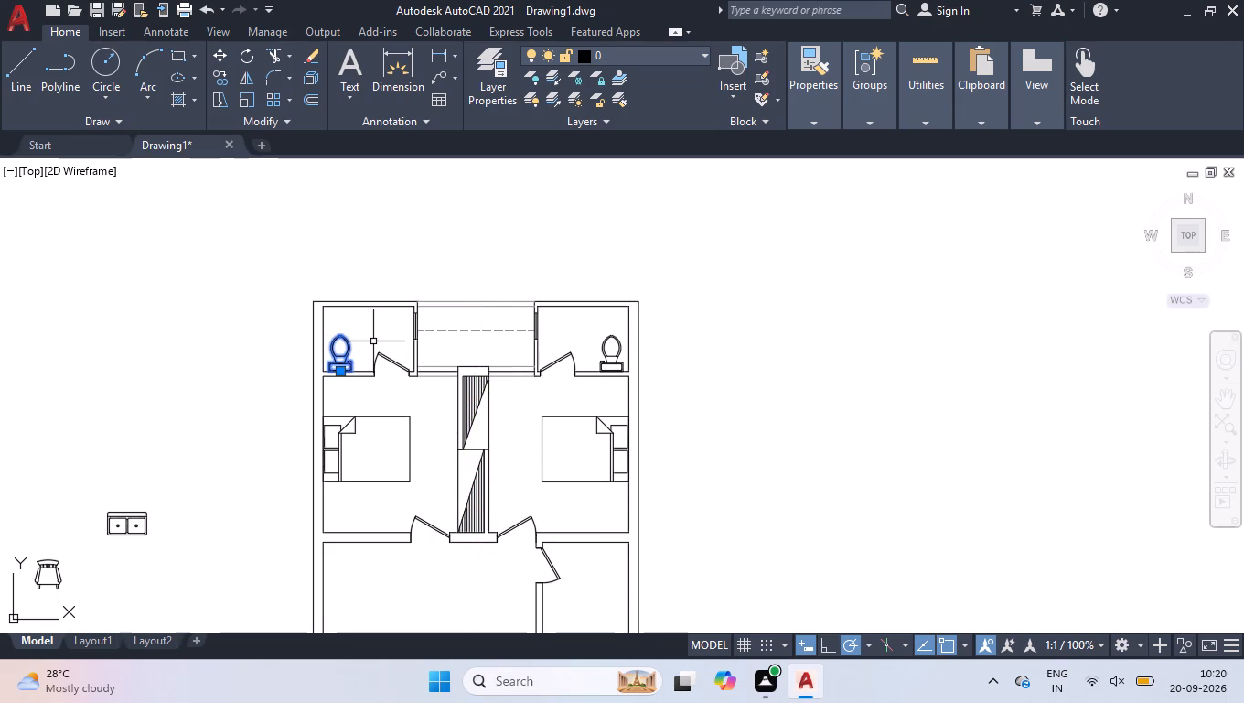
{"action": "type", "text": "cop"}
{"action": "key", "text": "Return"}
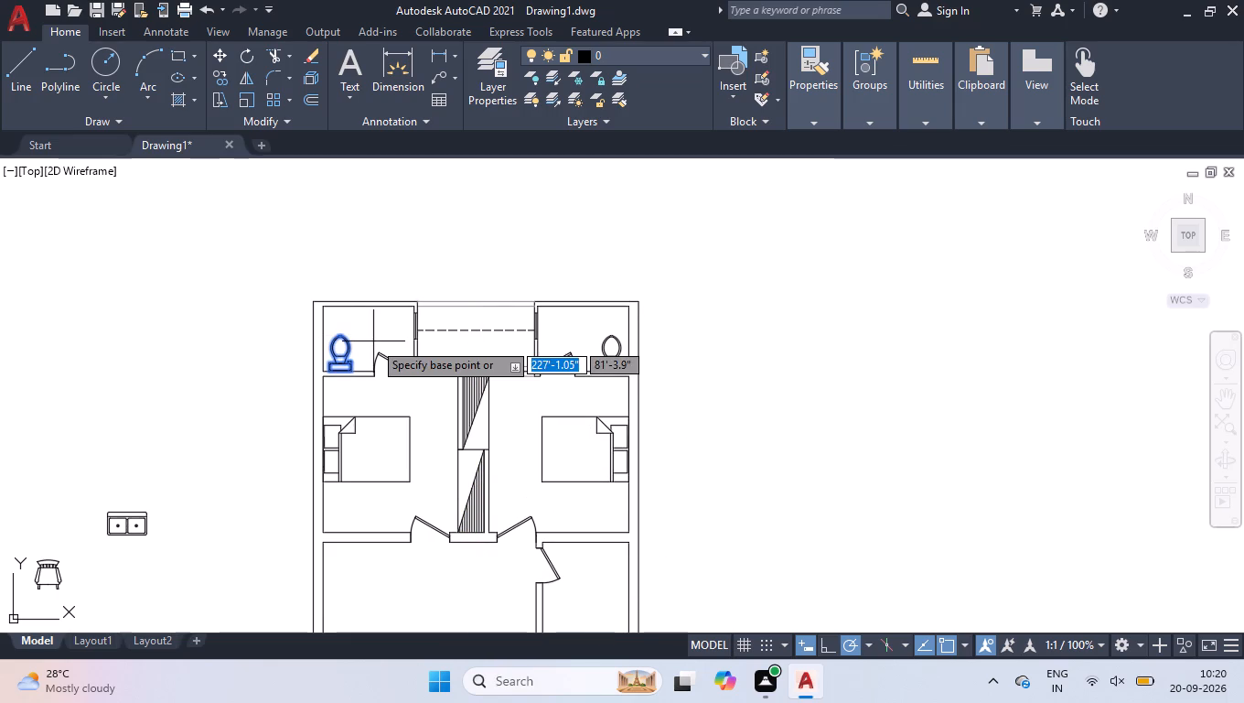
{"action": "scroll", "coordinate": [343, 383], "scroll_direction": "up", "scroll_amount": 3}
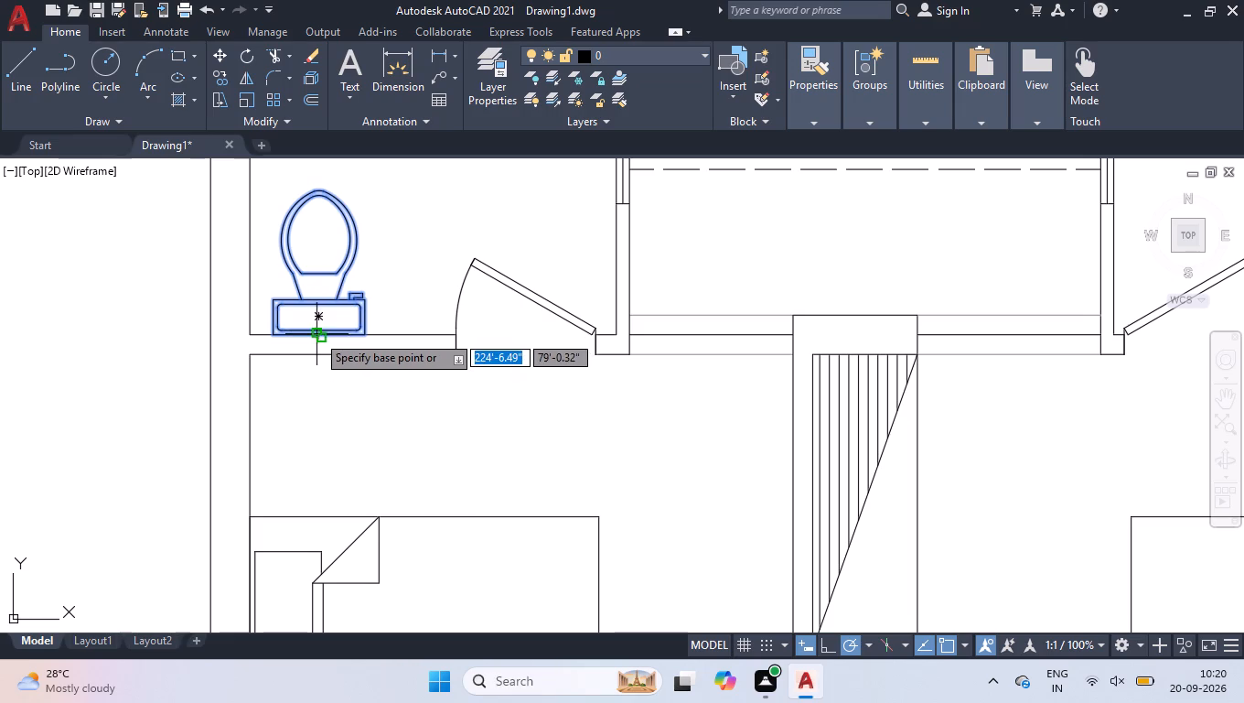
{"action": "left_click", "coordinate": [316, 334]}
{"action": "scroll", "coordinate": [326, 311], "scroll_direction": "down", "scroll_amount": 8}
{"action": "scroll", "coordinate": [347, 439], "scroll_direction": "up", "scroll_amount": 2}
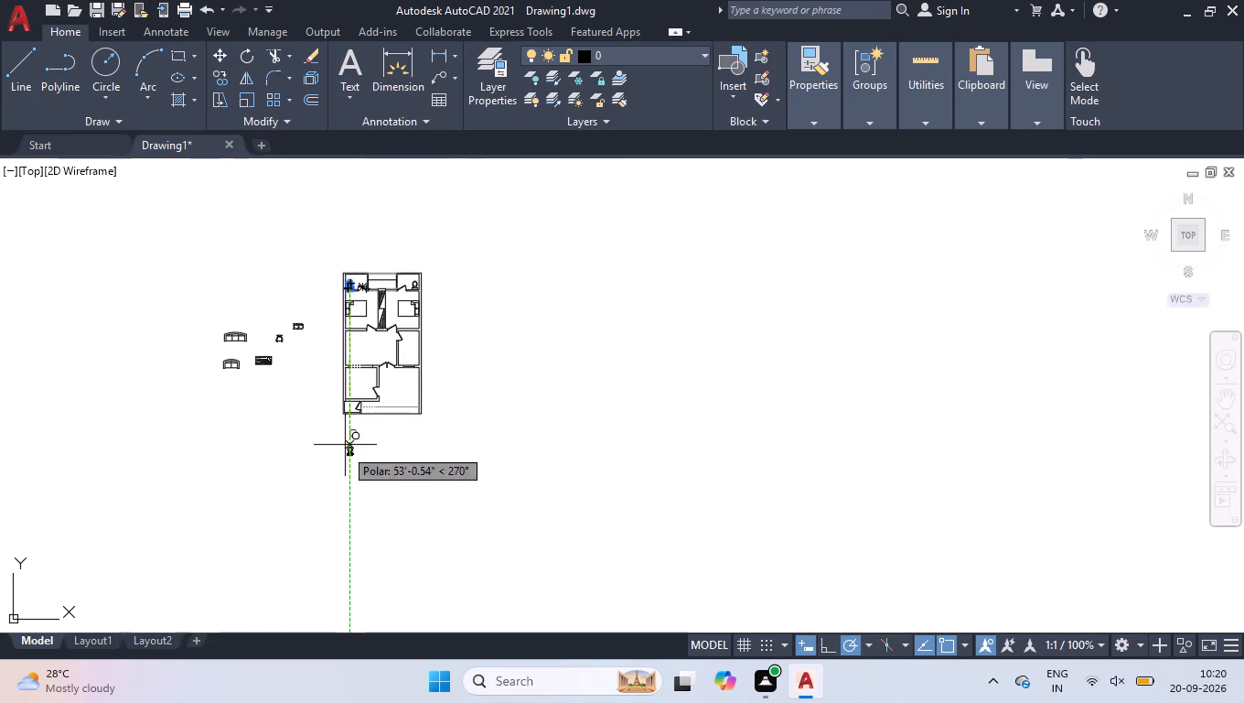
{"action": "scroll", "coordinate": [356, 408], "scroll_direction": "up", "scroll_amount": 3}
{"action": "scroll", "coordinate": [265, 470], "scroll_direction": "up", "scroll_amount": 4}
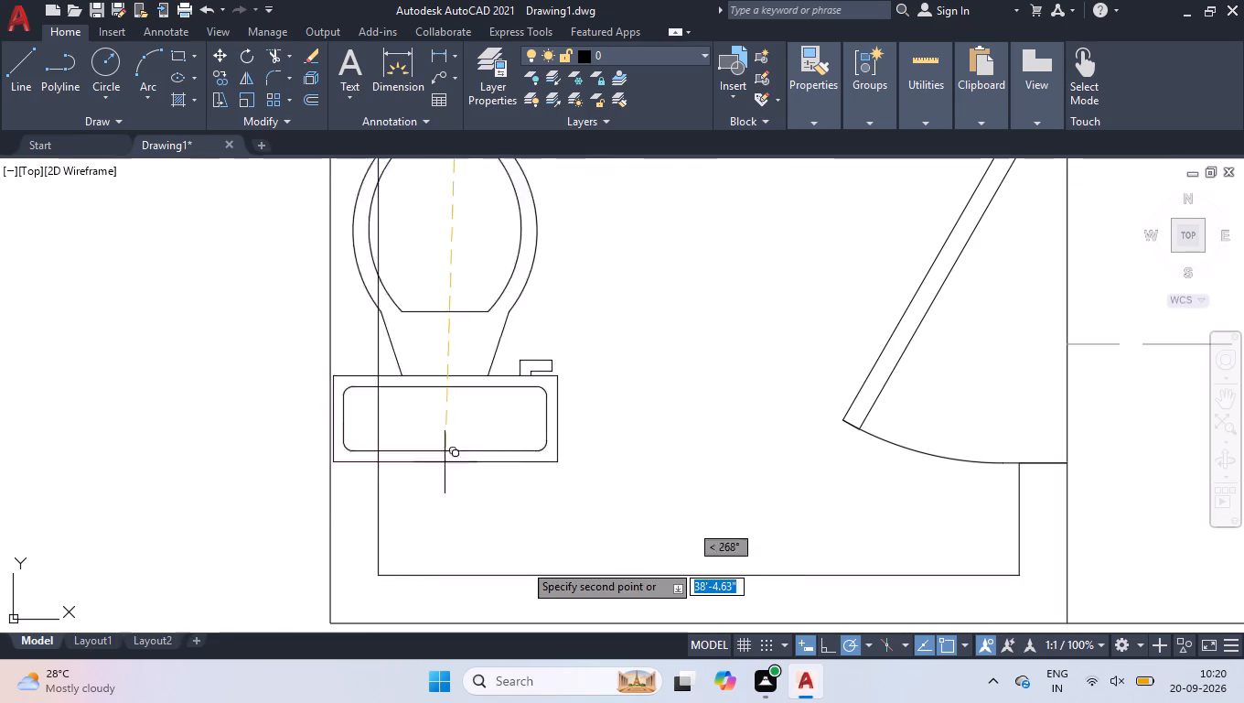
{"action": "left_click", "coordinate": [531, 573]}
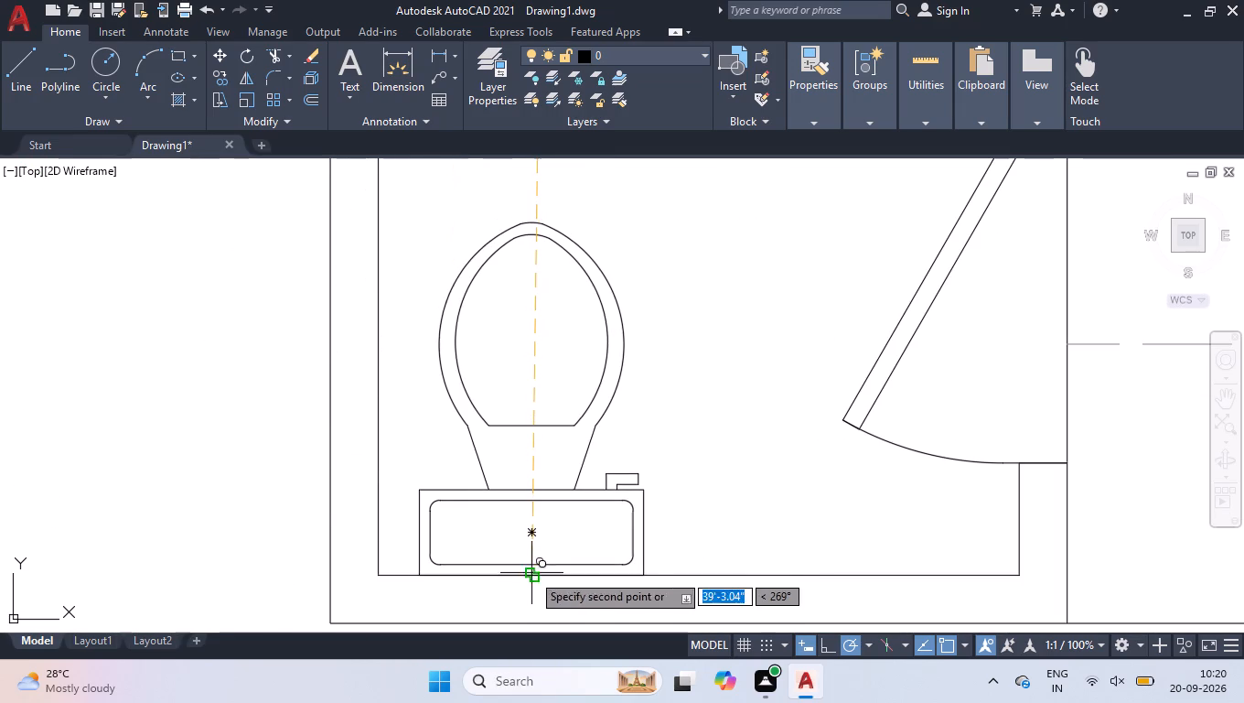
{"action": "key", "text": "space"}
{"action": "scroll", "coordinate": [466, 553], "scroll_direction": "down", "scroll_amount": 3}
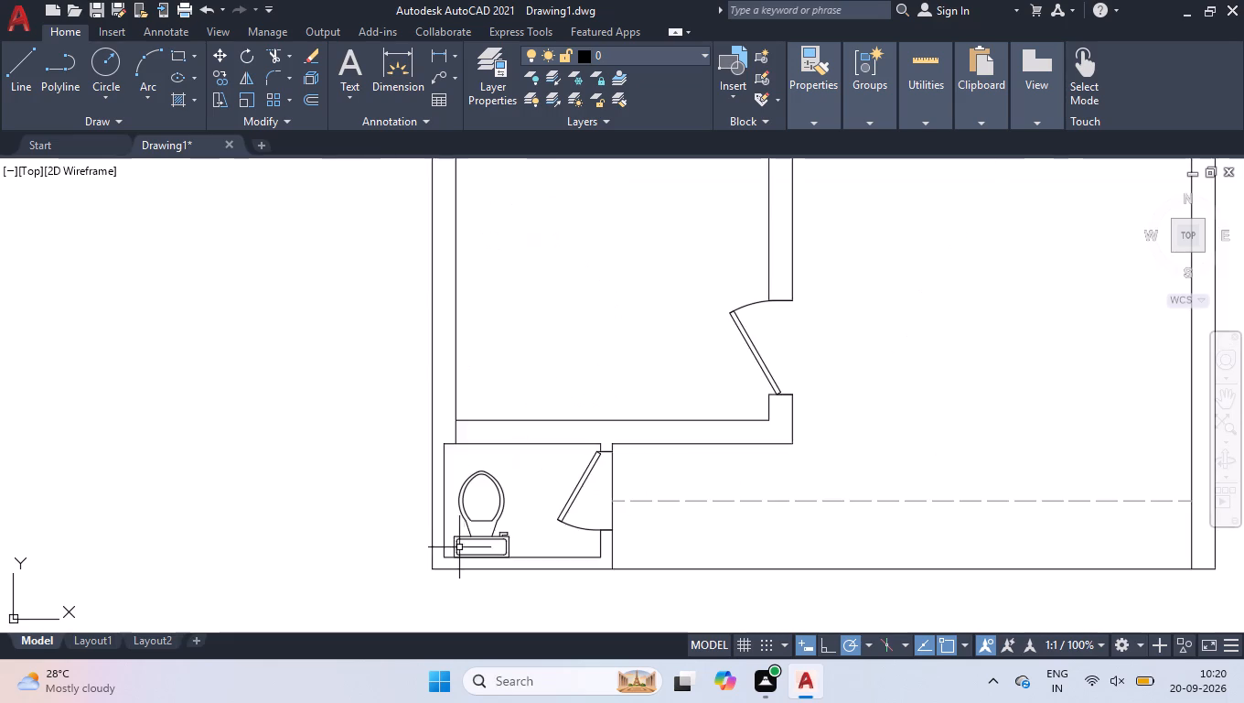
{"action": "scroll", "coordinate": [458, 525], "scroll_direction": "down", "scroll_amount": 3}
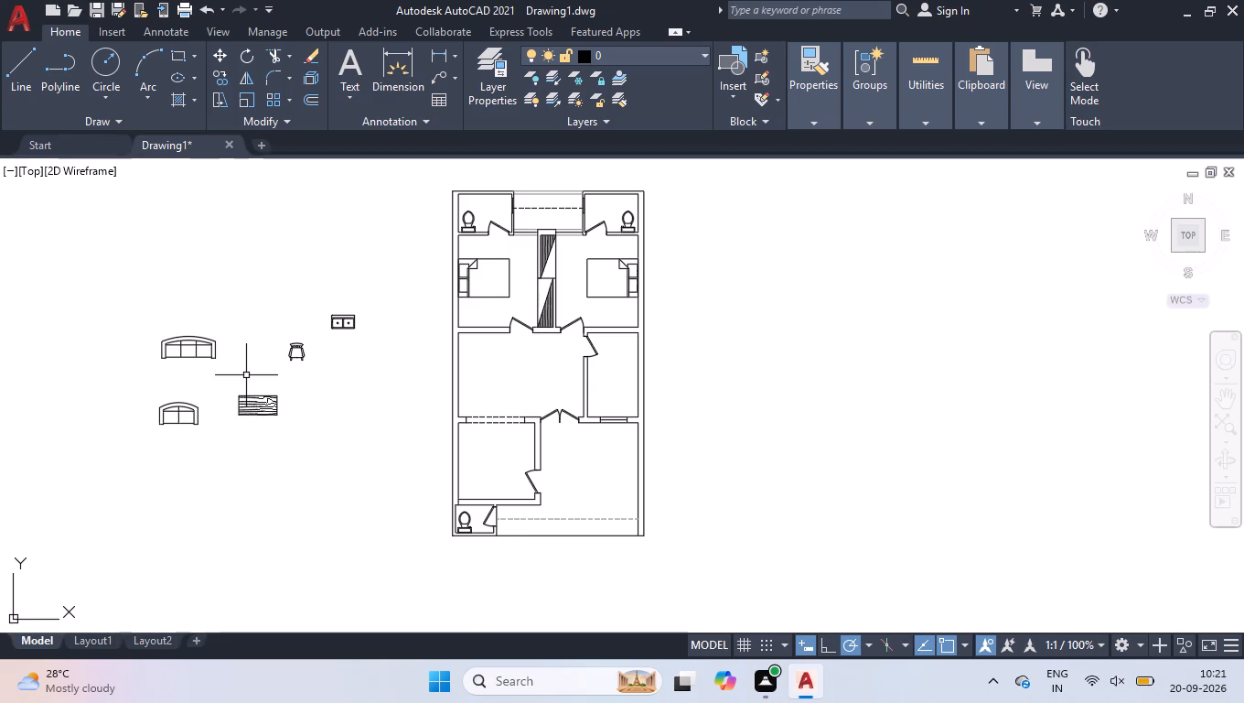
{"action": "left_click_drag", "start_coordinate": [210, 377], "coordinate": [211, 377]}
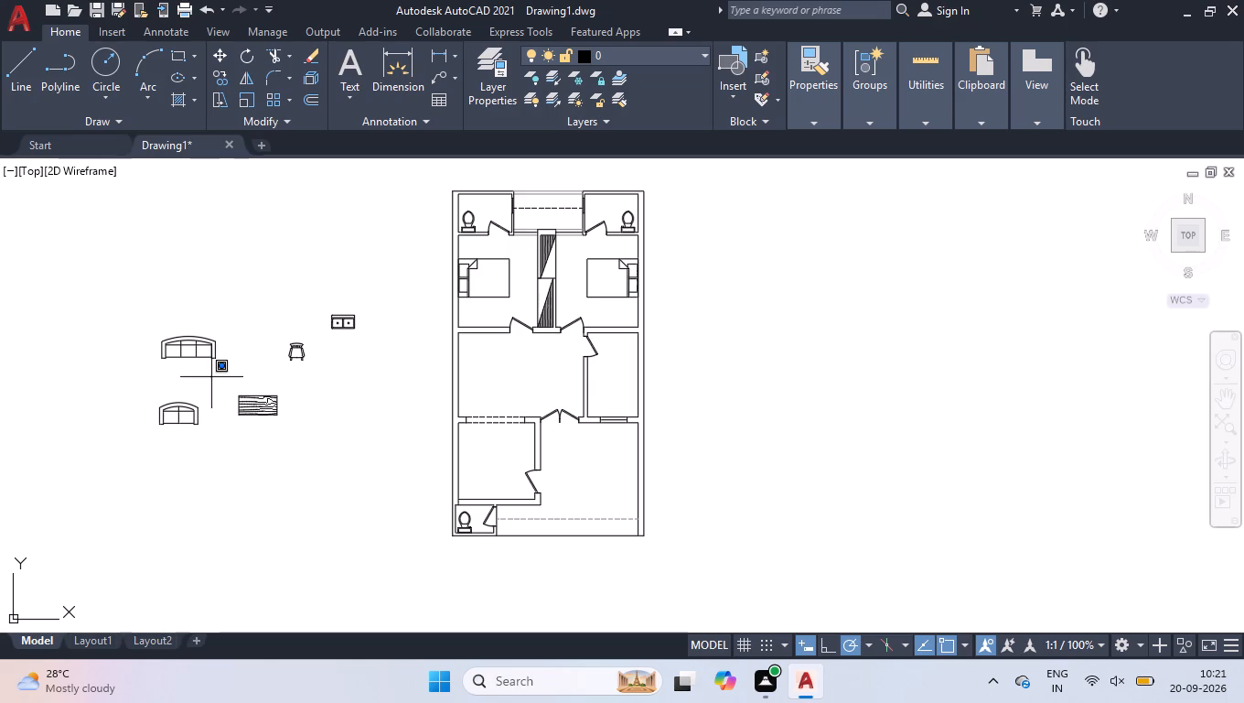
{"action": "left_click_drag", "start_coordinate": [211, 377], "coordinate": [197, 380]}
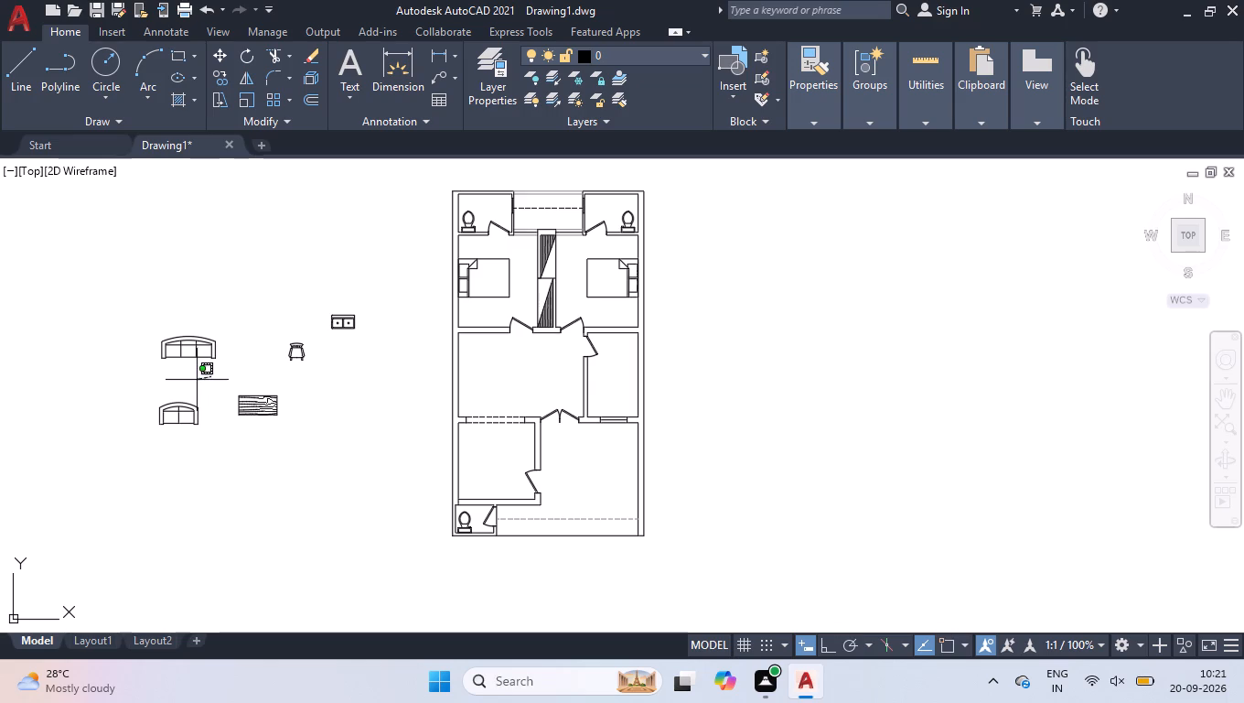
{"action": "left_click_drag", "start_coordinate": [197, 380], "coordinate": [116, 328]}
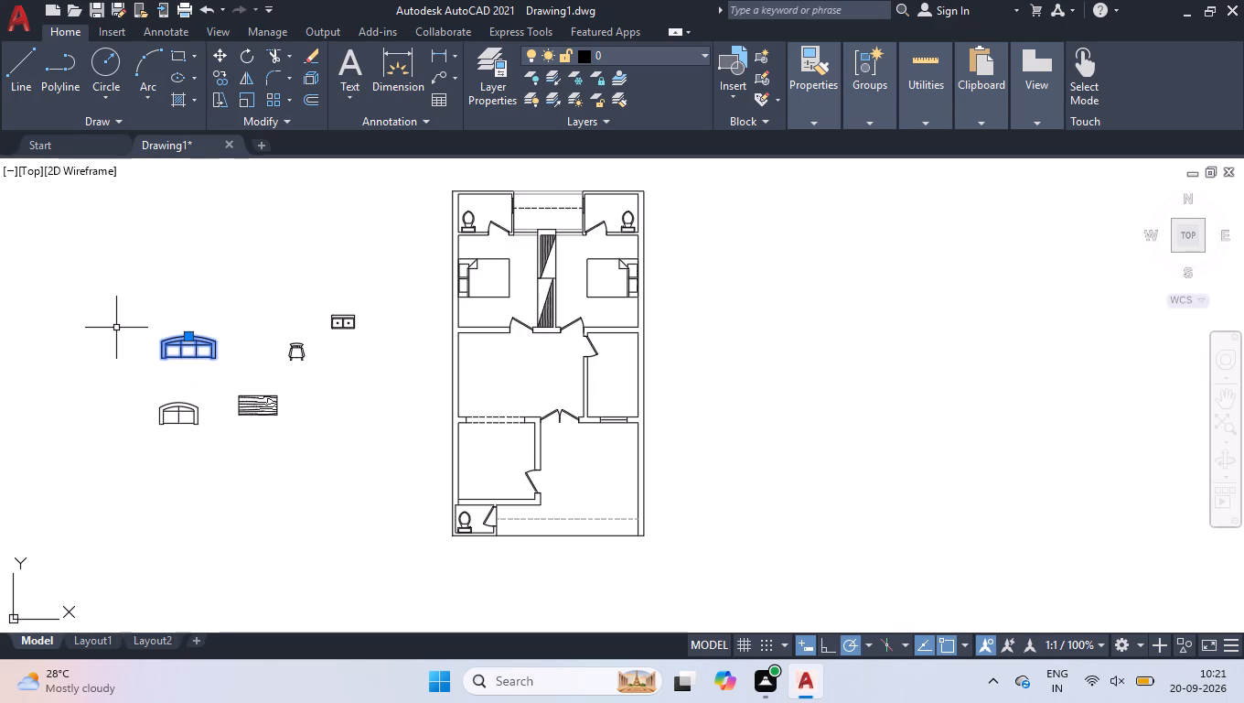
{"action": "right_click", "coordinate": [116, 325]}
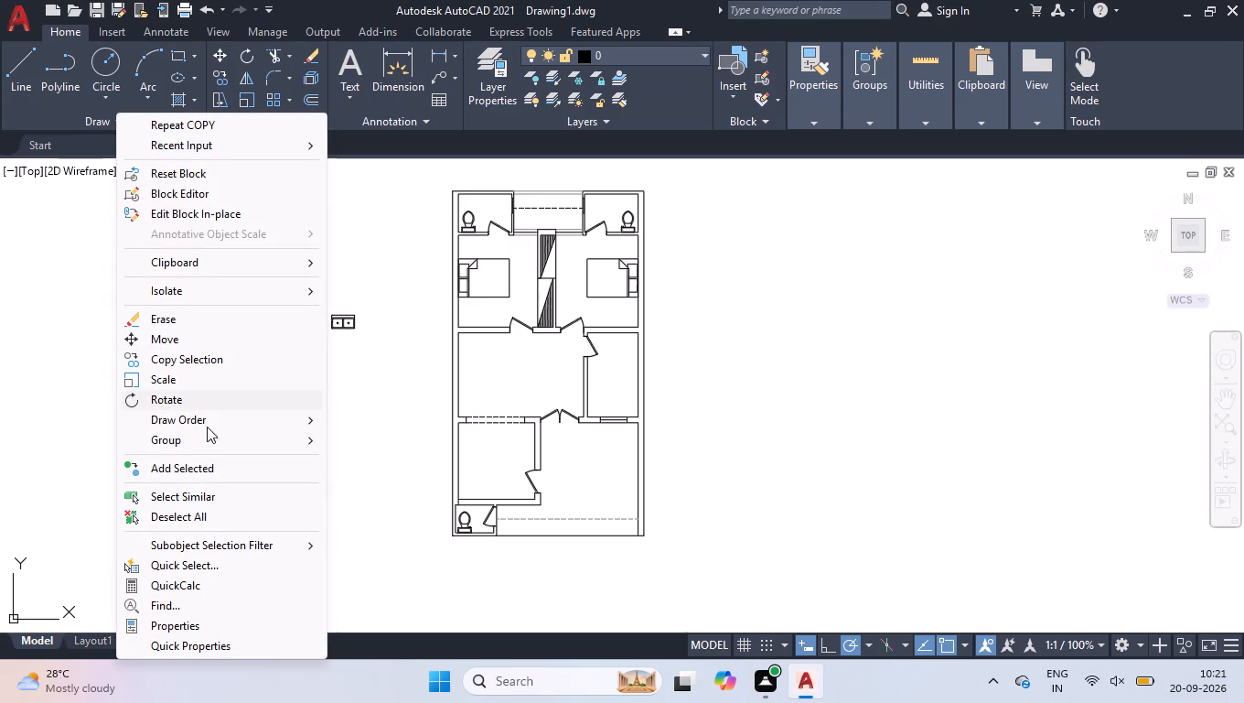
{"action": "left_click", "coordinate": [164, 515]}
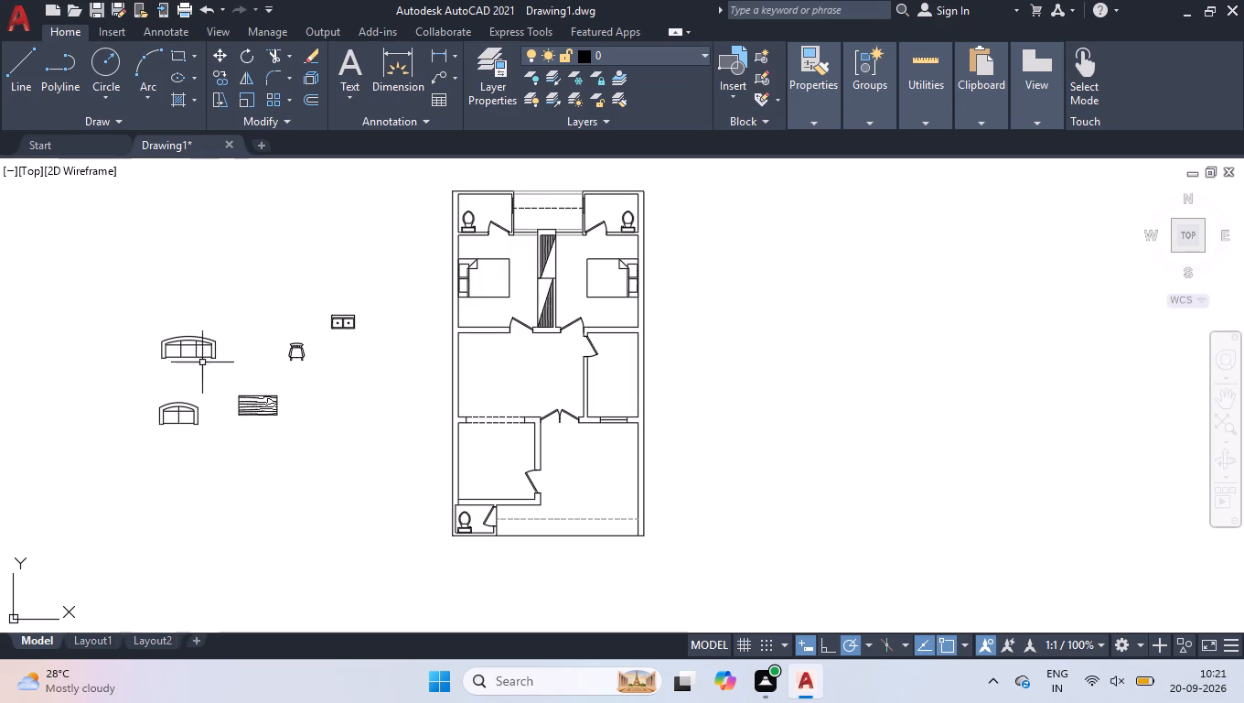
Rotate both sofas together 180° about the two-seat sofa's back midpoint.
{"action": "left_click_drag", "start_coordinate": [208, 297], "coordinate": [200, 318]}
{"action": "left_click", "coordinate": [134, 485]}
{"action": "type", "text": "ro"}
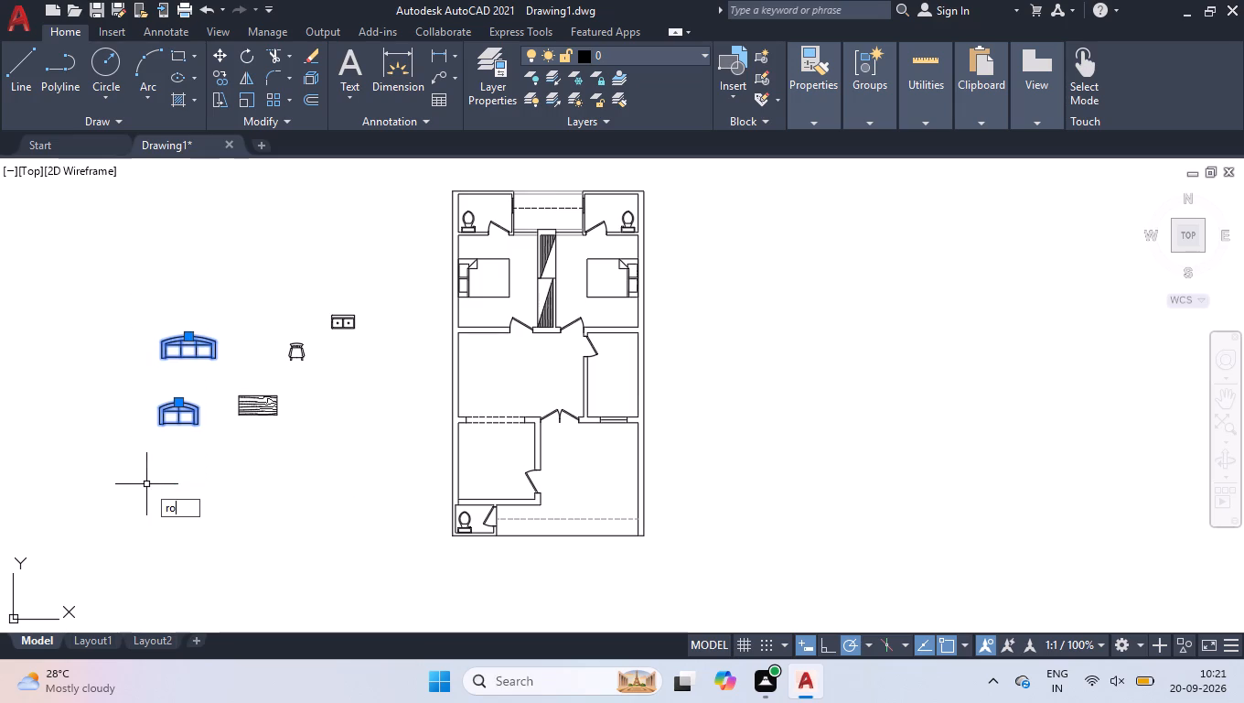
{"action": "key", "text": "Return"}
{"action": "left_click", "coordinate": [178, 395]}
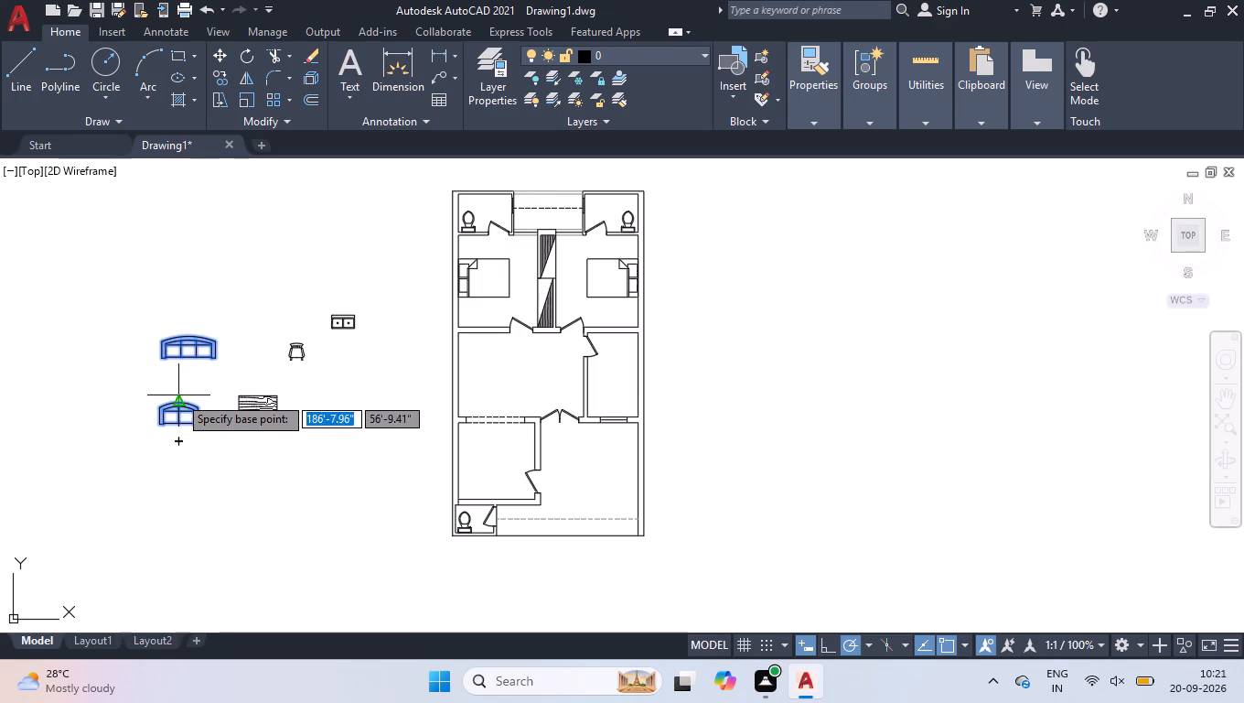
{"action": "left_click", "coordinate": [9, 408]}
Rotate the three-seat sofa another 90° about its back midpoint so that it stands vertical with its back facing right.
{"action": "left_click", "coordinate": [178, 451]}
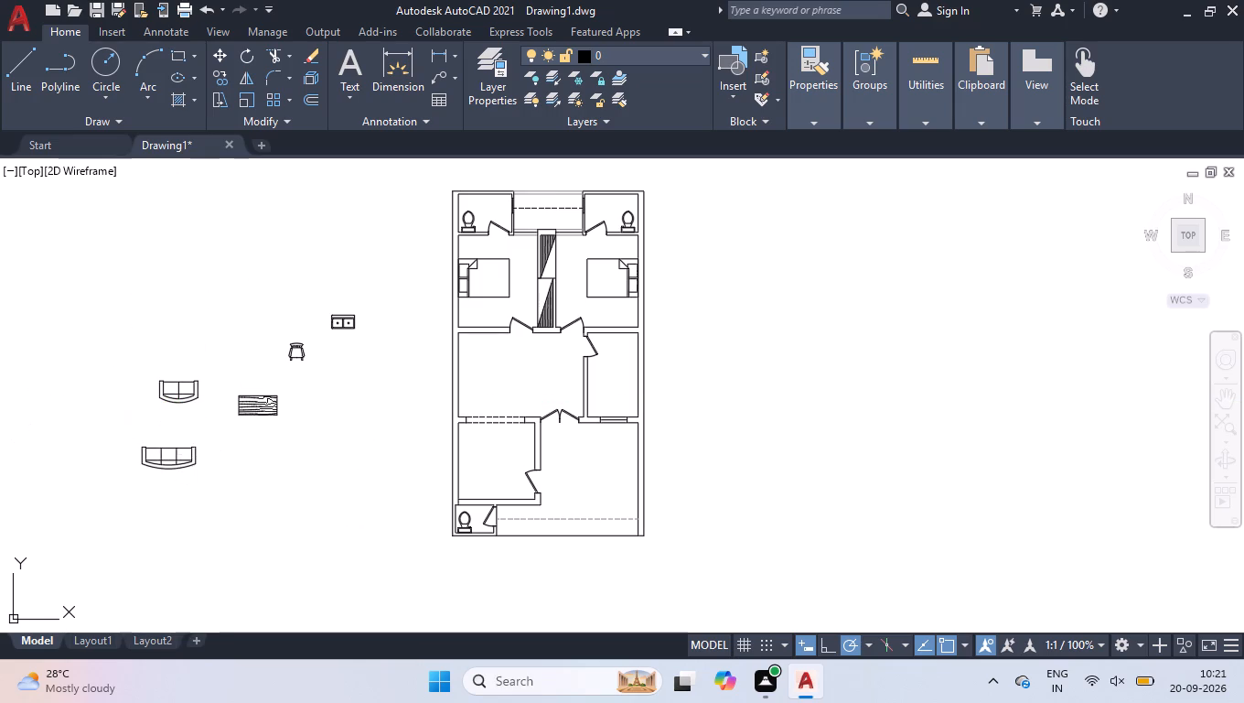
{"action": "type", "text": "ro"}
{"action": "key", "text": "Return"}
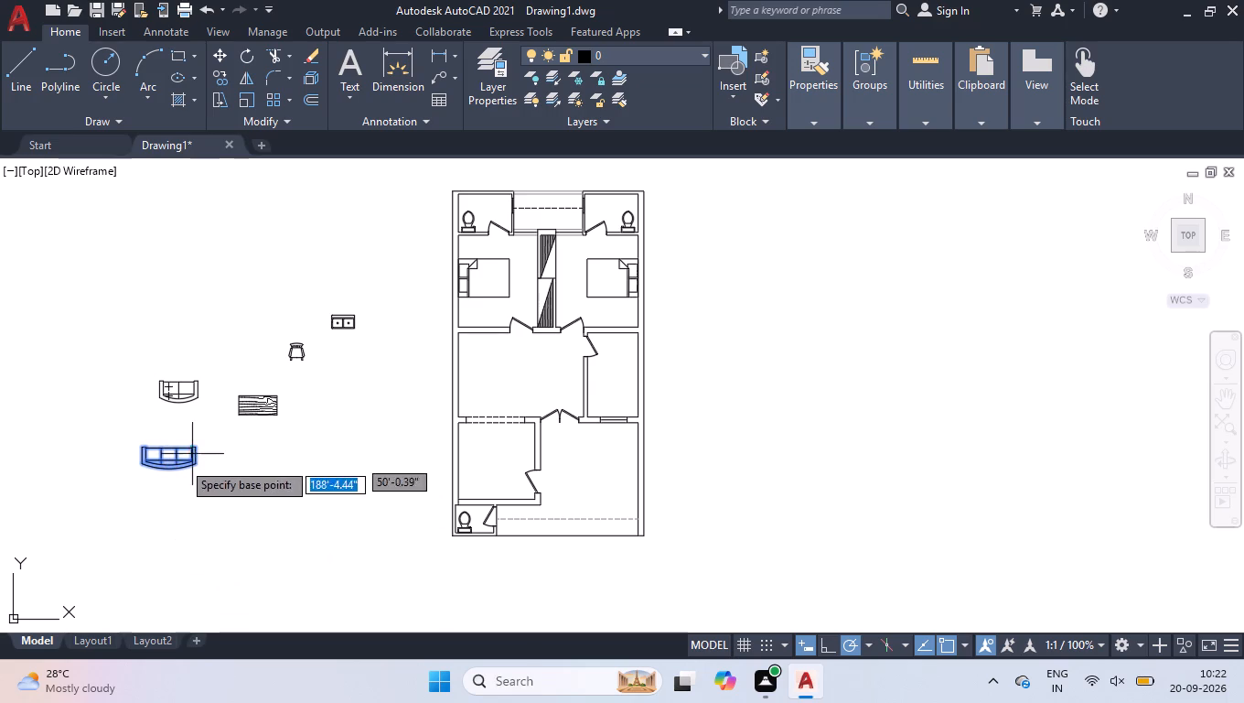
{"action": "left_click", "coordinate": [168, 470]}
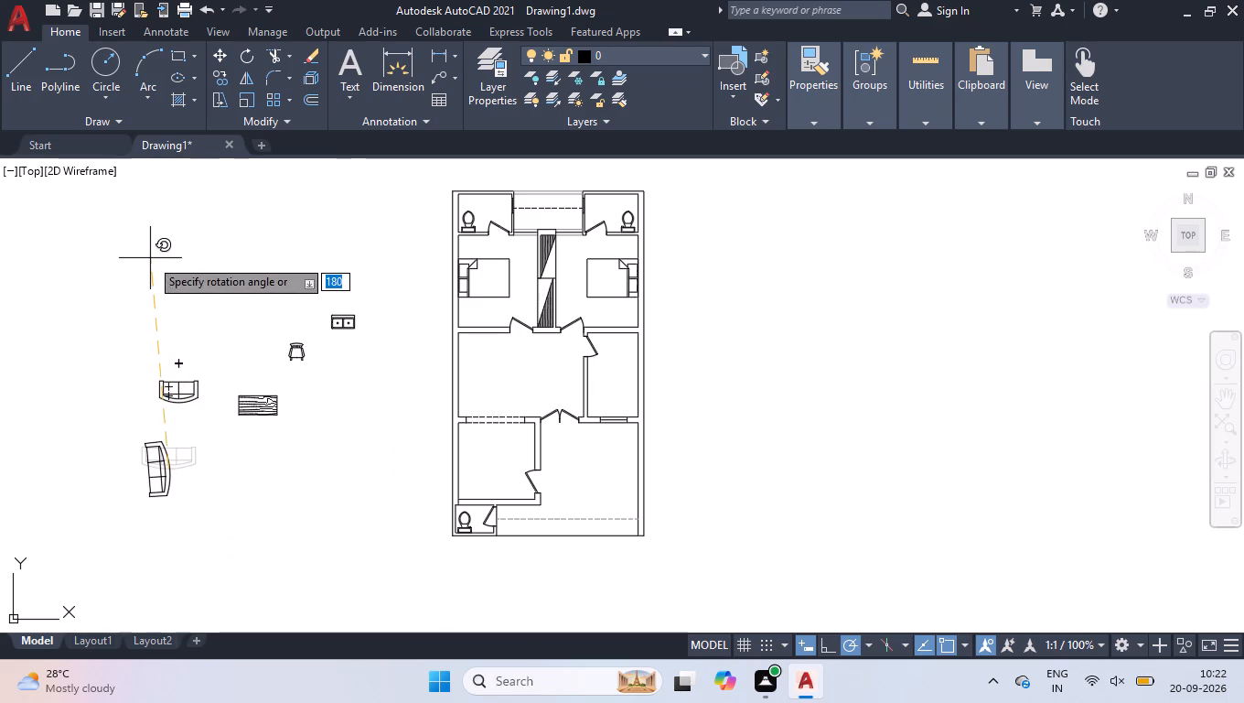
{"action": "left_click", "coordinate": [166, 237]}
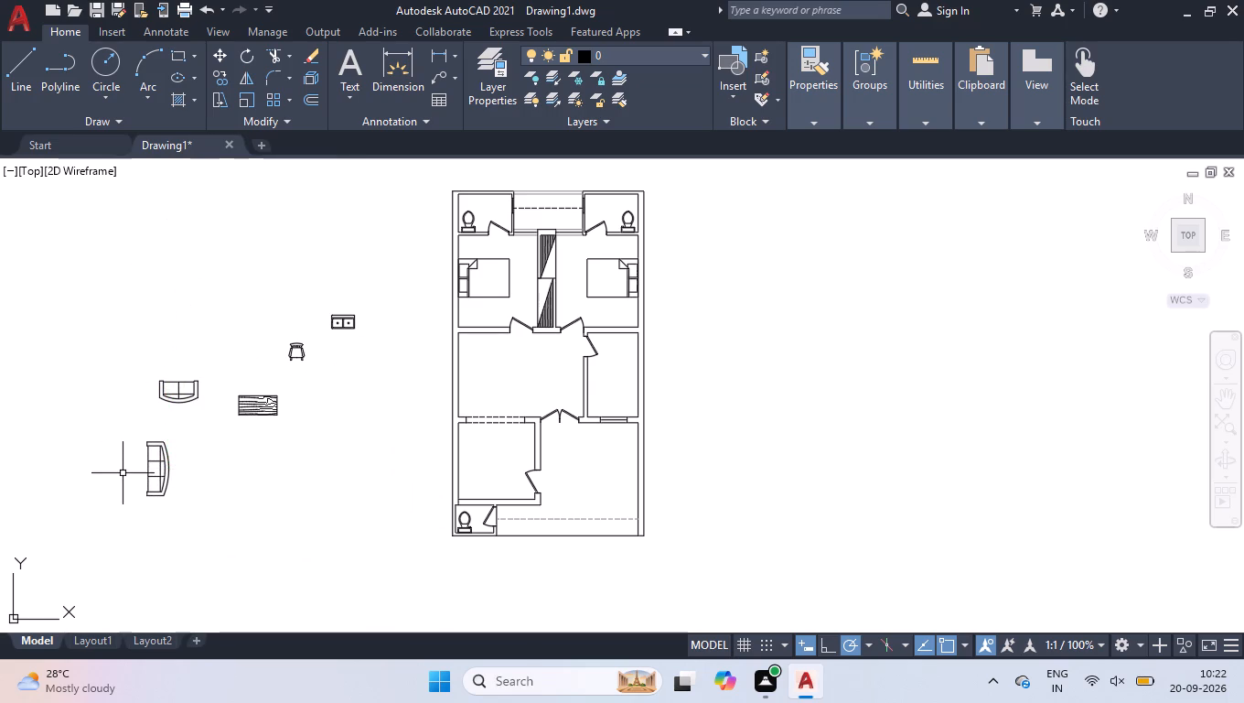
Move the three-seat sofa by its back-midpoint grip into the middle of the plan's large central room.
{"action": "left_click", "coordinate": [157, 467]}
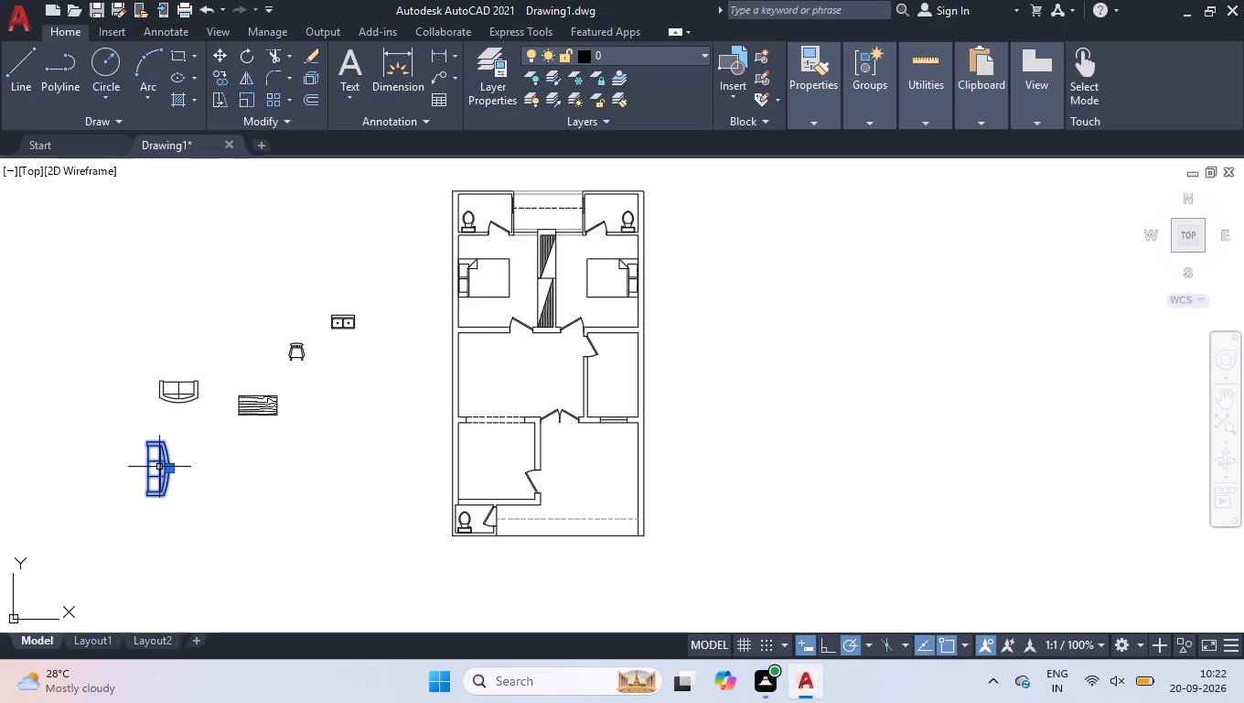
{"action": "left_click", "coordinate": [169, 472]}
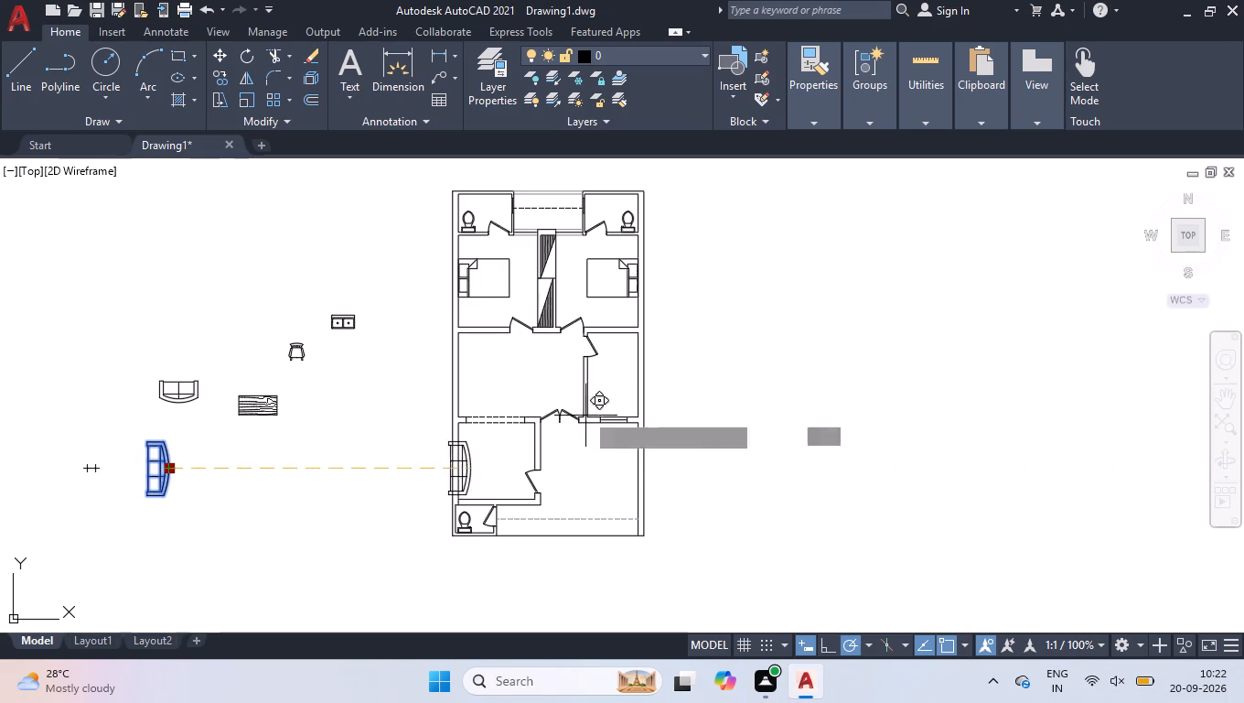
{"action": "scroll", "coordinate": [493, 331], "scroll_direction": "up", "scroll_amount": 1}
{"action": "scroll", "coordinate": [573, 417], "scroll_direction": "up", "scroll_amount": 1}
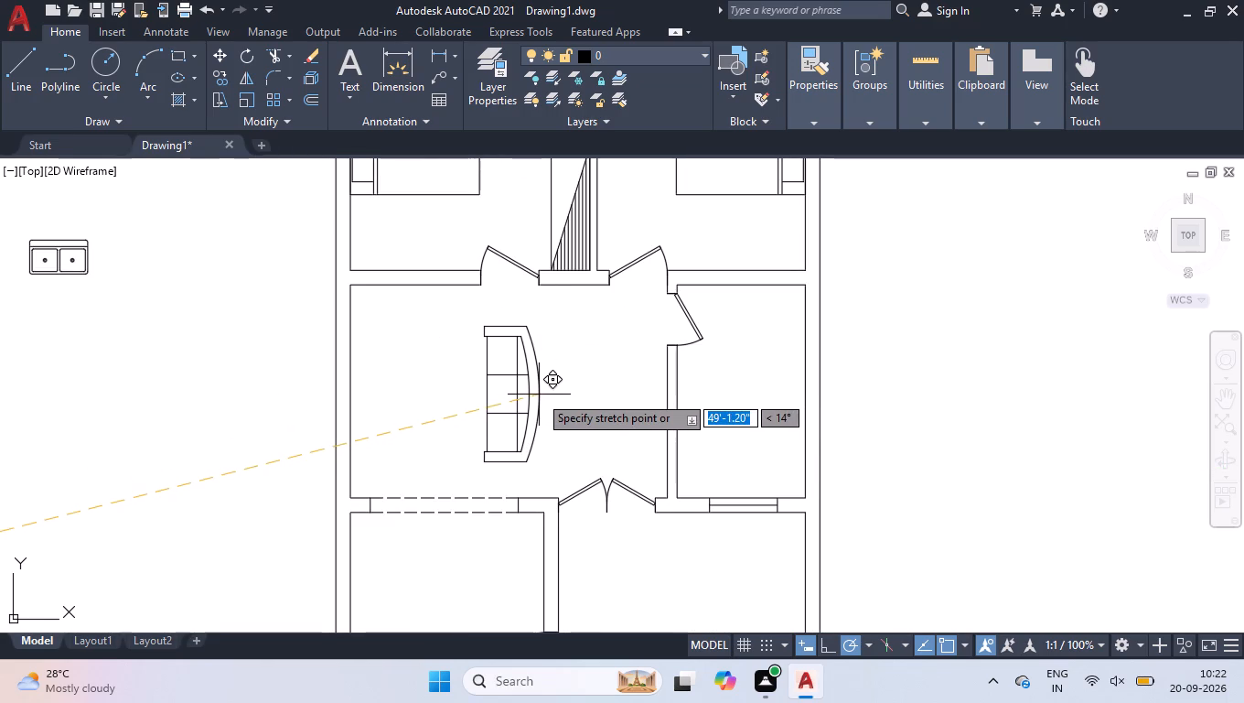
{"action": "left_click", "coordinate": [531, 395]}
Scale the three-seat sofa down to just over half size, using its back midpoint as base point.
{"action": "type", "text": "scal"}
{"action": "key", "text": "Return"}
{"action": "left_click", "coordinate": [531, 395]}
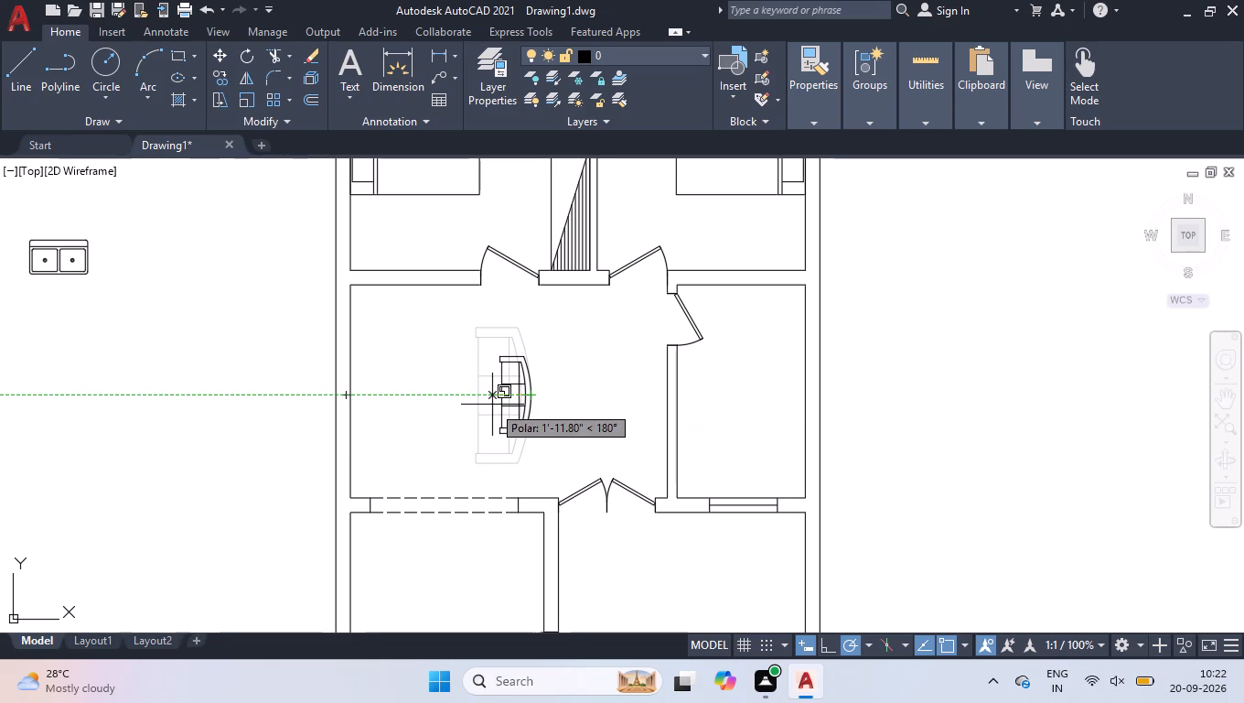
{"action": "left_click", "coordinate": [492, 404]}
Move the two-seat sofa by its back-midpoint grip to just above the dashed opening in the central room's lower wall.
{"action": "scroll", "coordinate": [580, 360], "scroll_direction": "down", "scroll_amount": 2}
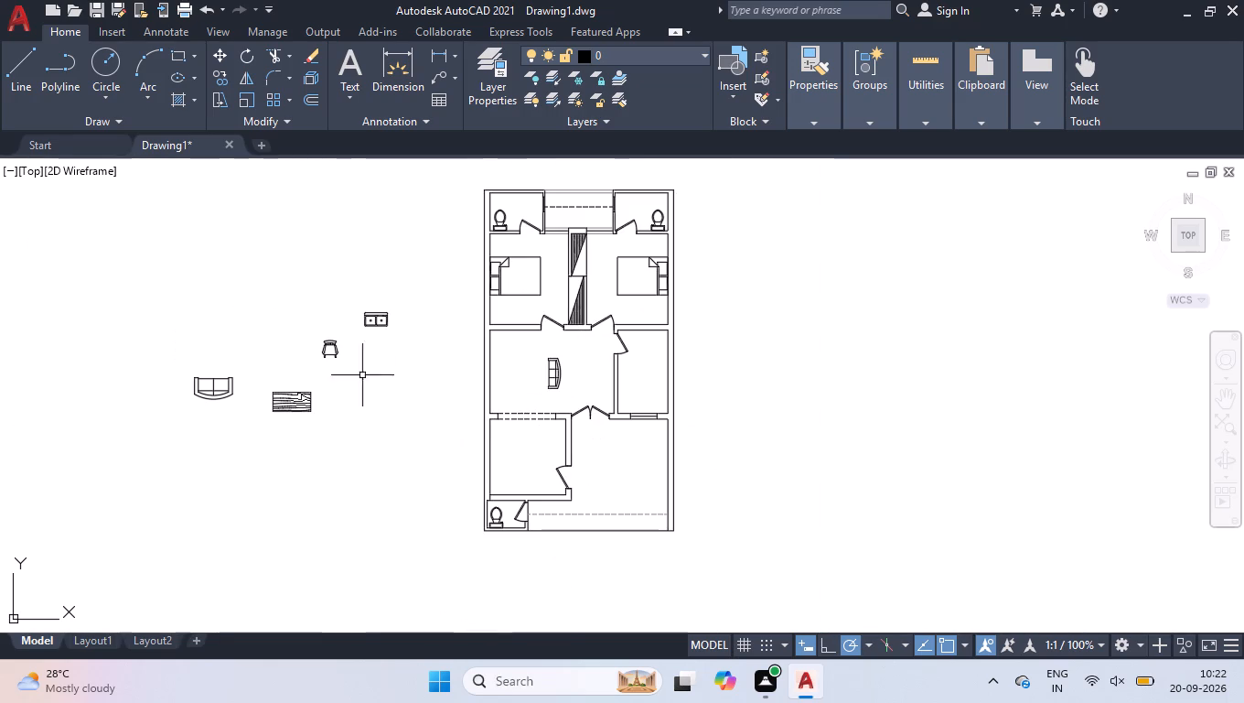
{"action": "left_click", "coordinate": [200, 382]}
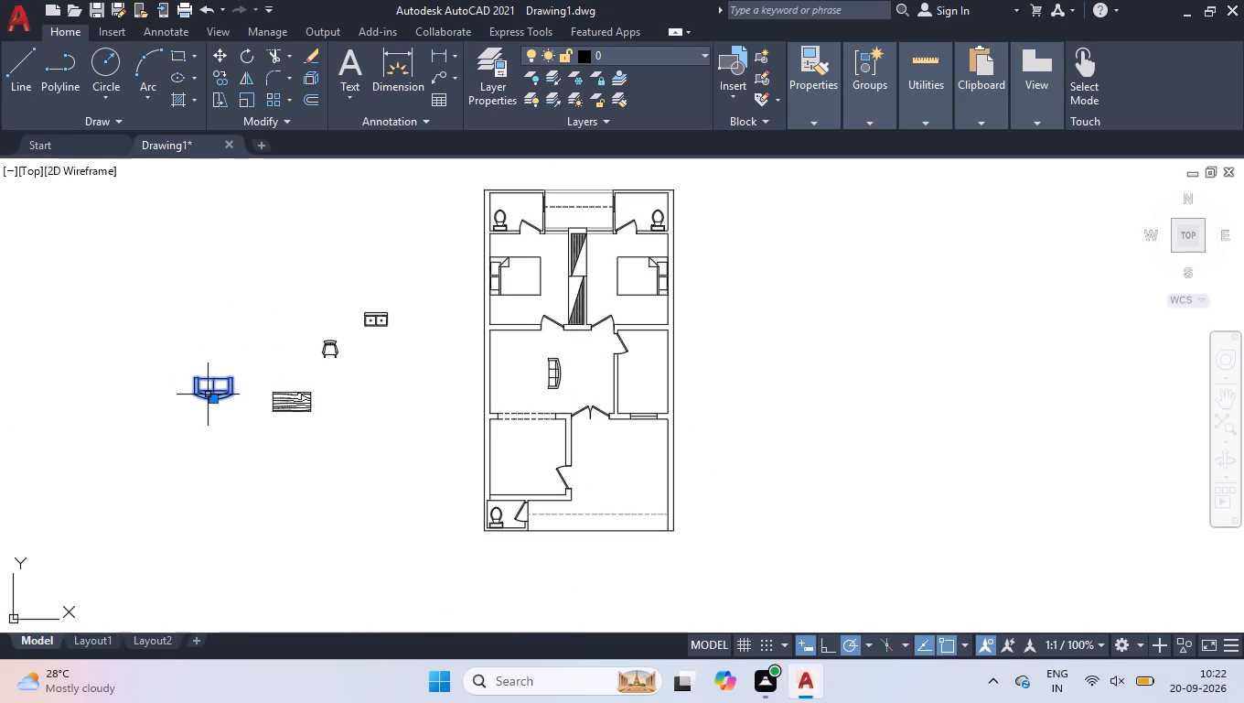
{"action": "left_click", "coordinate": [214, 398]}
{"action": "scroll", "coordinate": [550, 424], "scroll_direction": "up", "scroll_amount": 2}
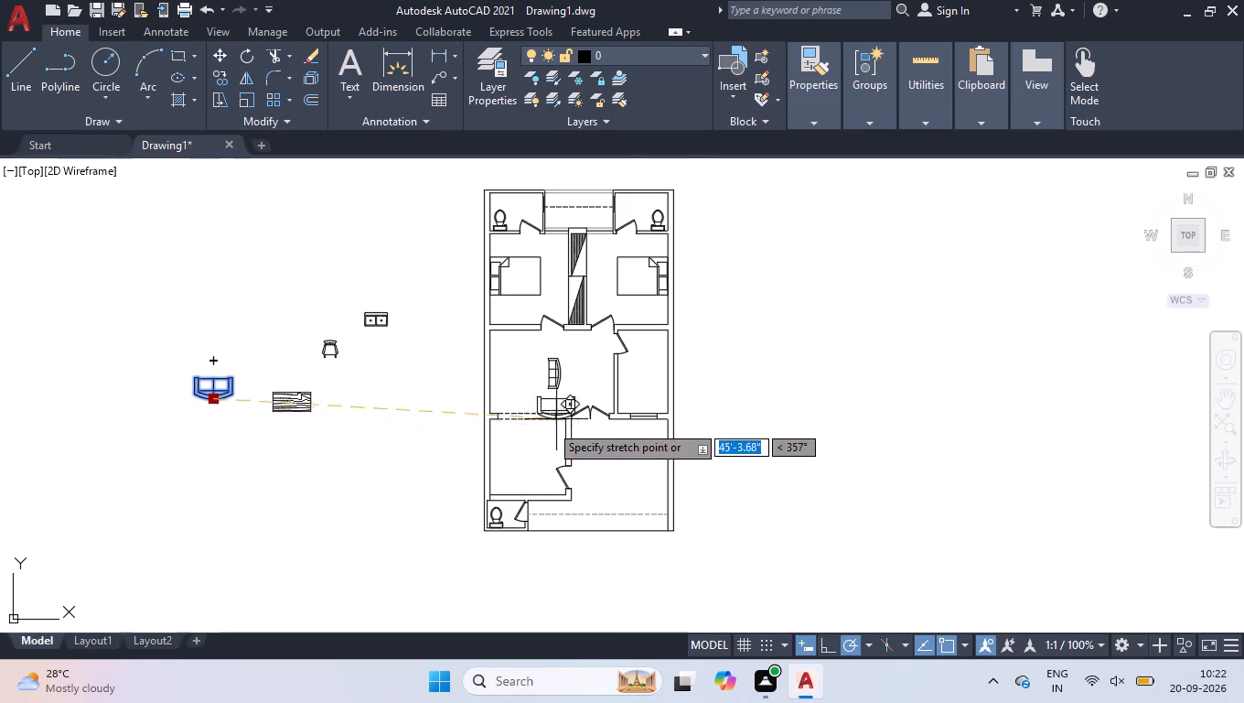
{"action": "scroll", "coordinate": [550, 422], "scroll_direction": "up", "scroll_amount": 4}
{"action": "scroll", "coordinate": [456, 373], "scroll_direction": "down", "scroll_amount": 7}
{"action": "scroll", "coordinate": [453, 330], "scroll_direction": "up", "scroll_amount": 2}
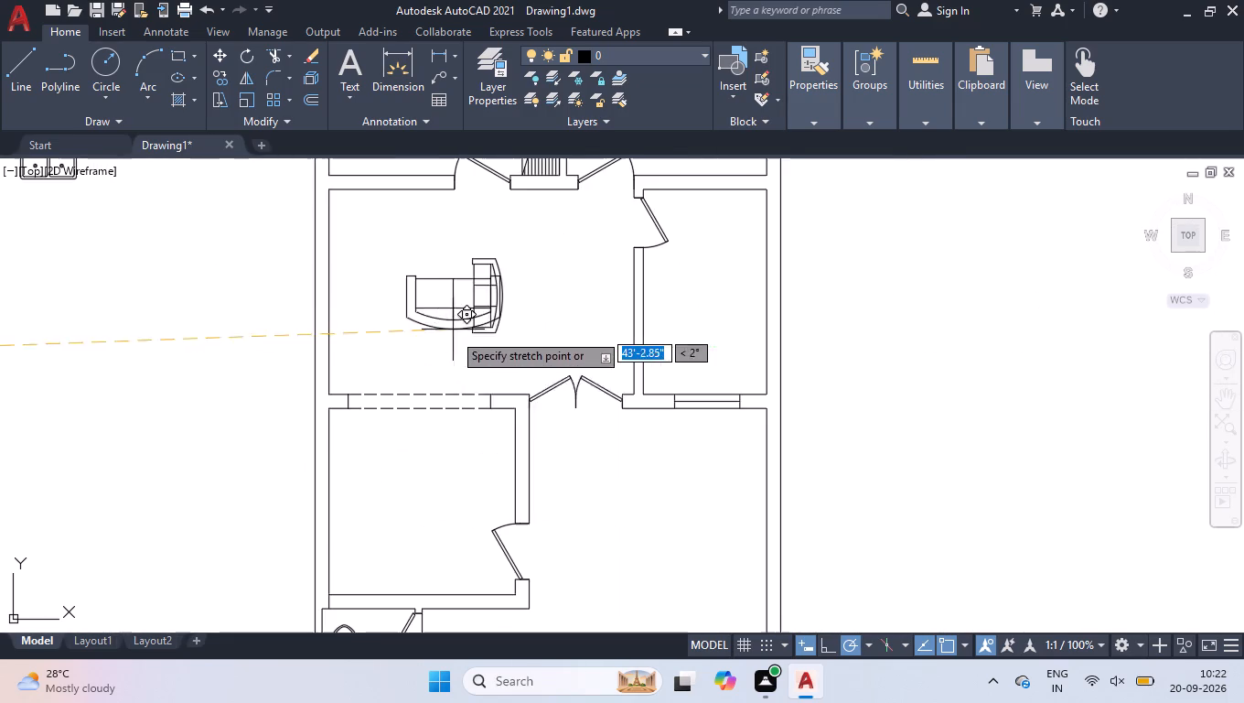
{"action": "scroll", "coordinate": [448, 368], "scroll_direction": "up", "scroll_amount": 2}
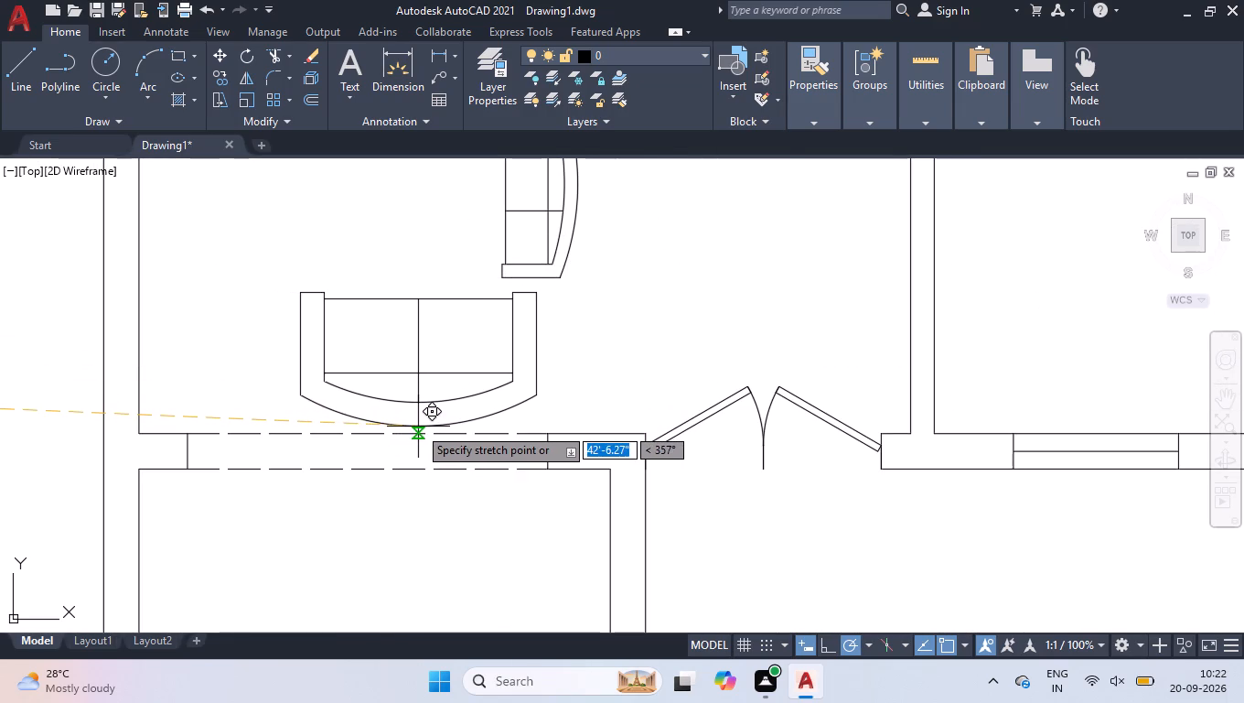
{"action": "left_click", "coordinate": [419, 421]}
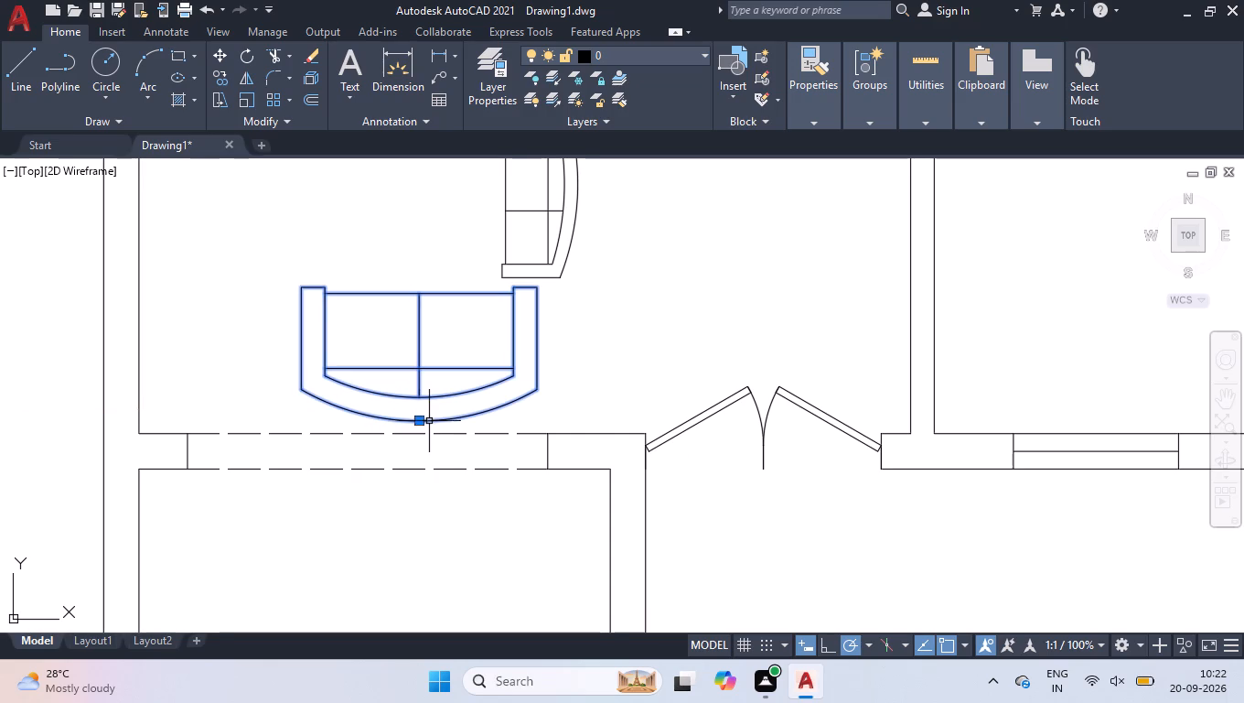
Scale the two-seat sofa down to about two-thirds size, using its back midpoint as base point.
{"action": "type", "text": "scal"}
{"action": "key", "text": "Return"}
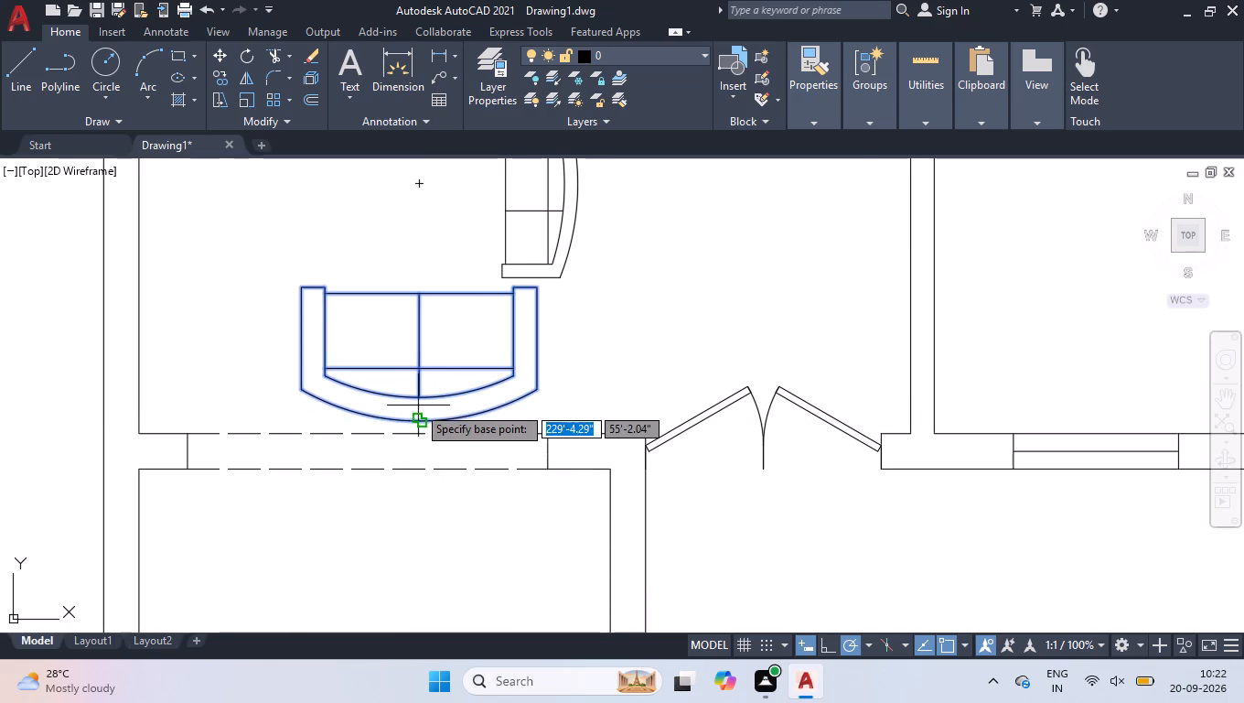
{"action": "left_click", "coordinate": [421, 418]}
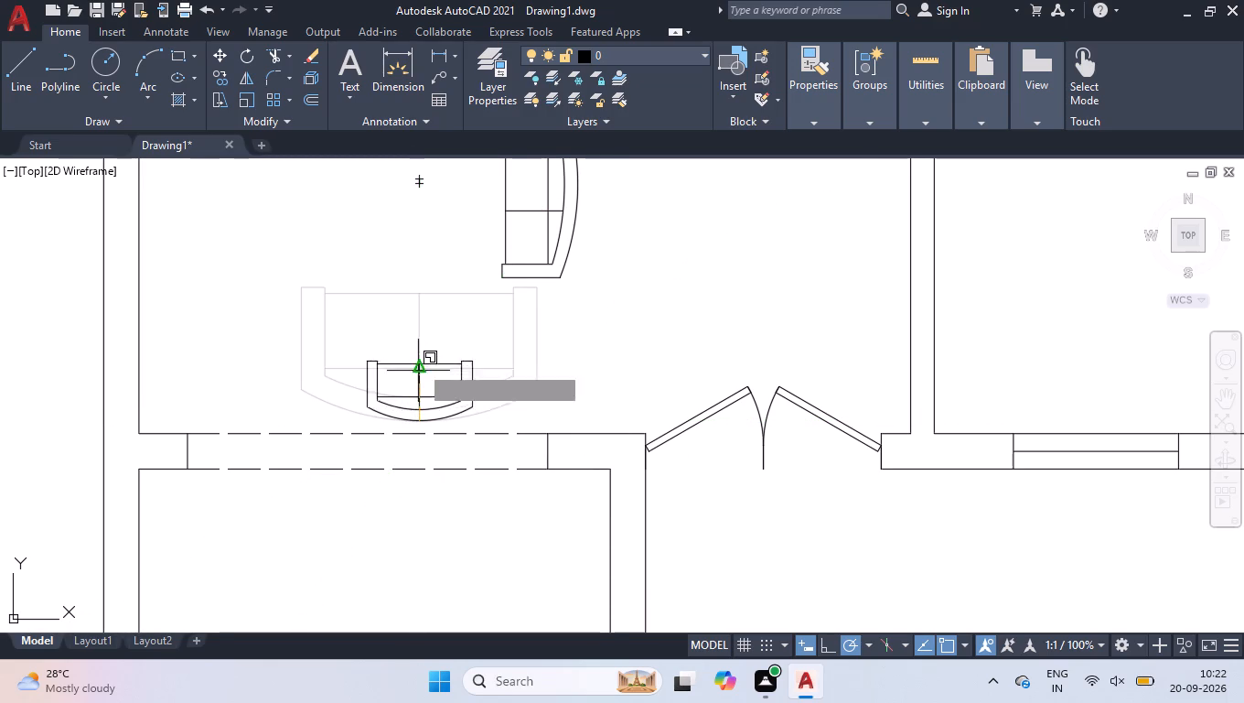
{"action": "left_click", "coordinate": [420, 339]}
Move the chair by its back grip into the central room, near the upper wall and above the two sofas, and clear the selection.
{"action": "scroll", "coordinate": [424, 377], "scroll_direction": "down", "scroll_amount": 2}
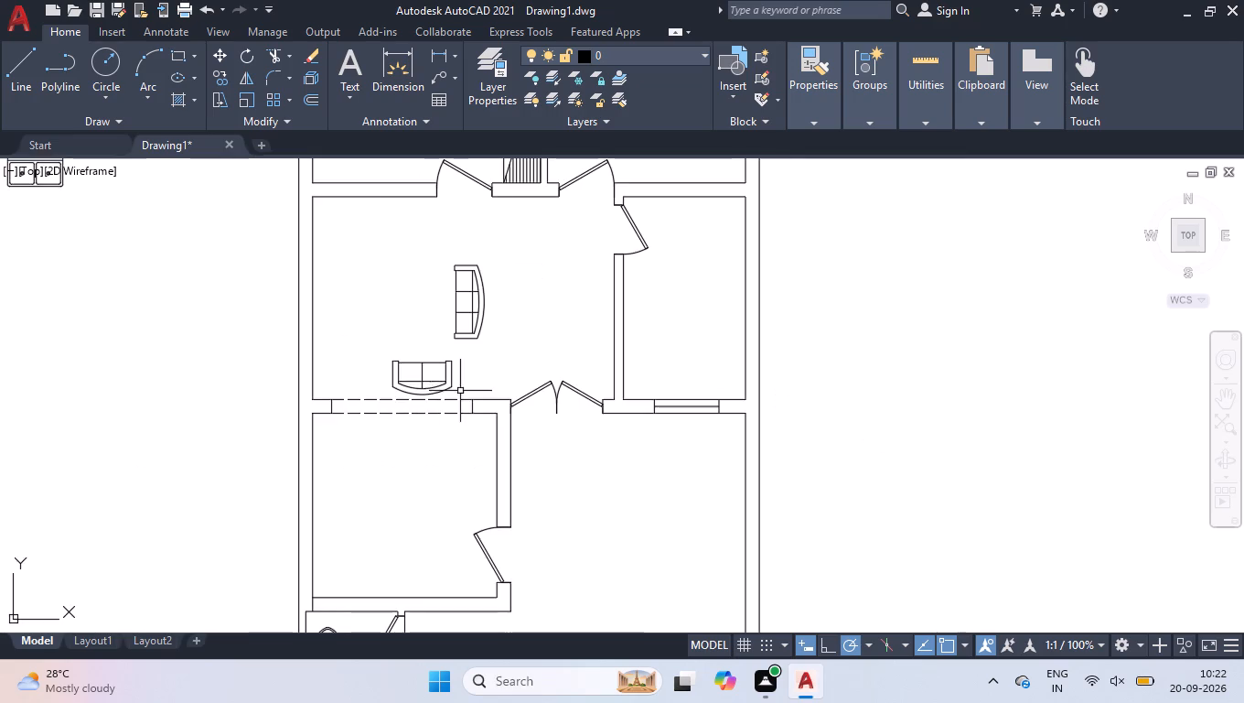
{"action": "scroll", "coordinate": [505, 339], "scroll_direction": "down", "scroll_amount": 1}
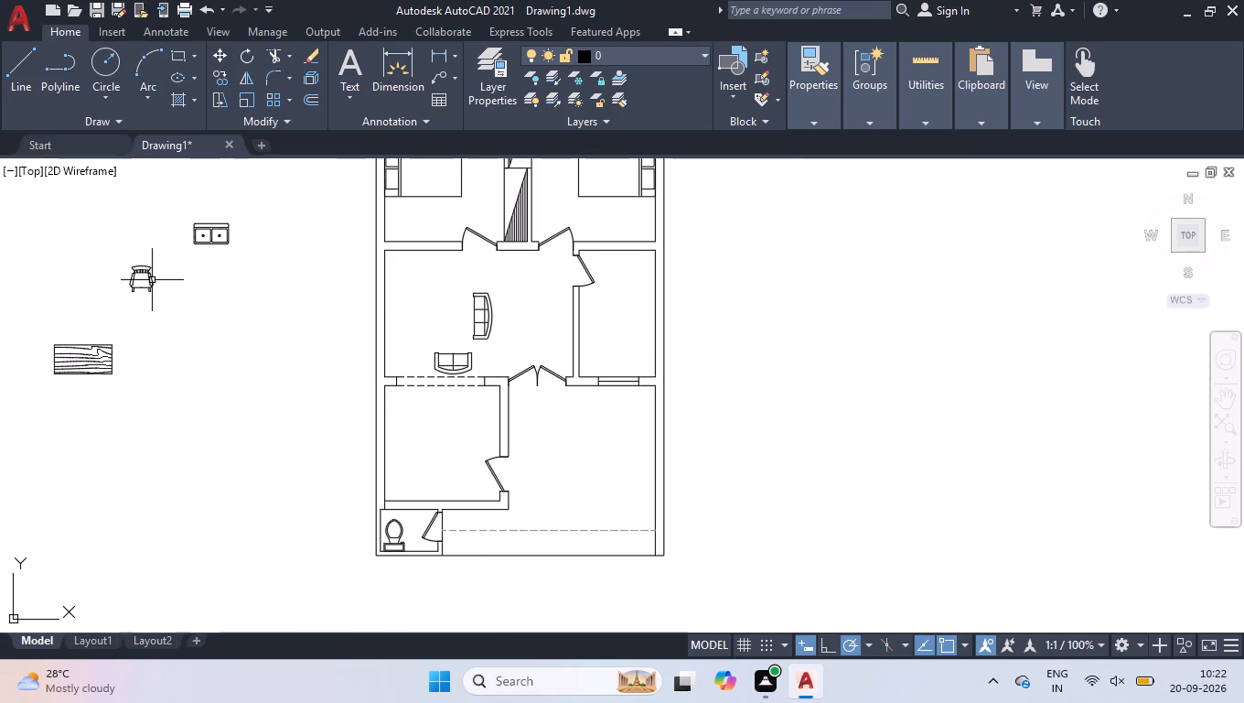
{"action": "left_click", "coordinate": [152, 278]}
{"action": "left_click", "coordinate": [140, 267]}
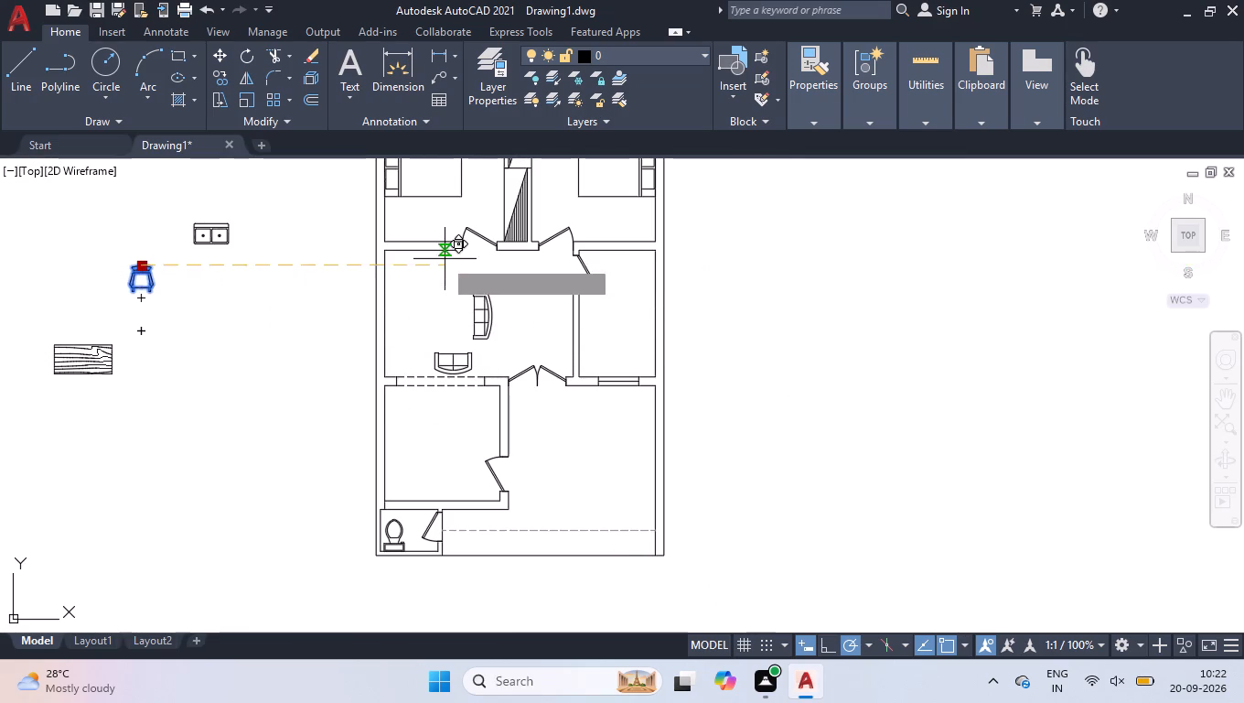
{"action": "scroll", "coordinate": [439, 267], "scroll_direction": "up", "scroll_amount": 2}
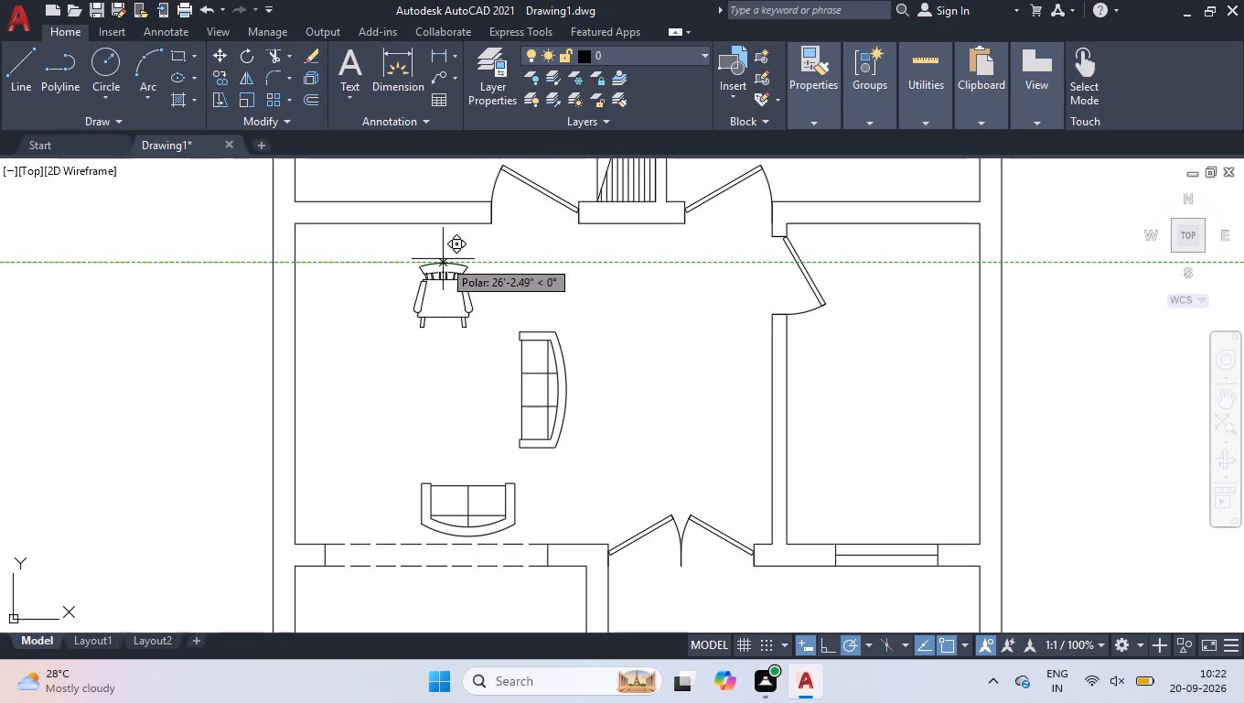
{"action": "left_click", "coordinate": [444, 250]}
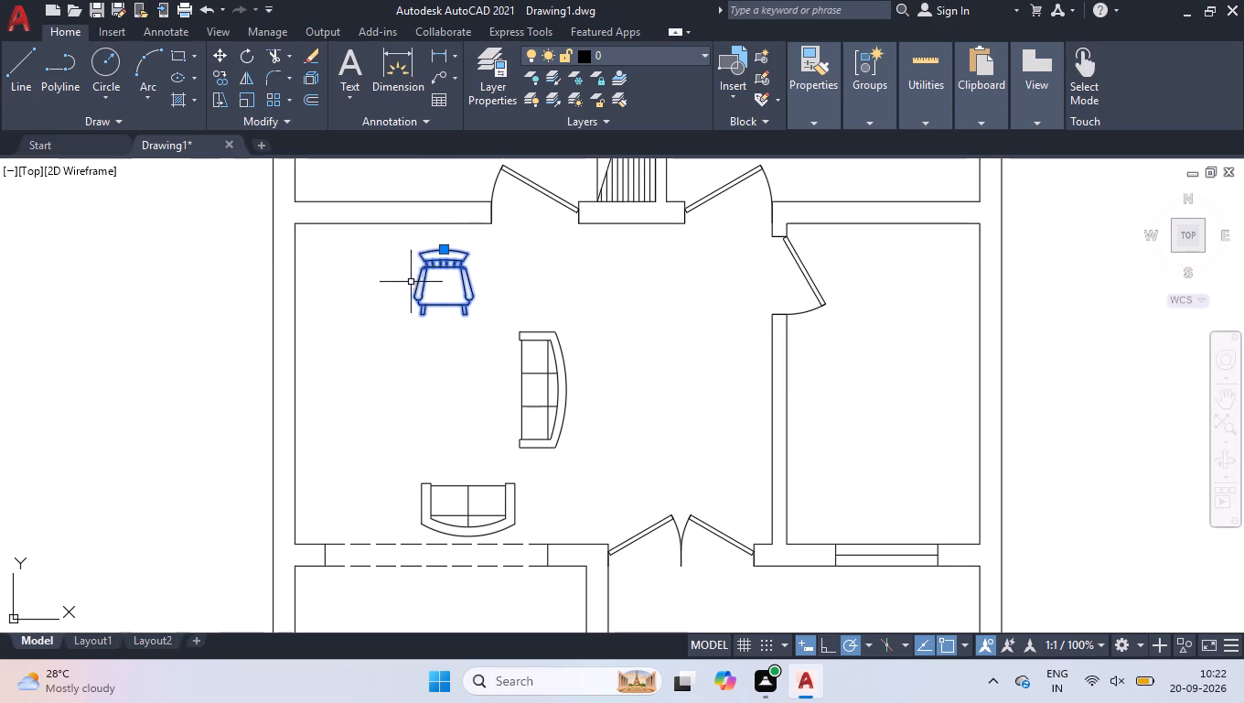
{"action": "scroll", "coordinate": [423, 282], "scroll_direction": "down", "scroll_amount": 2}
{"action": "right_click", "coordinate": [277, 362]}
{"action": "left_click", "coordinate": [325, 515]}
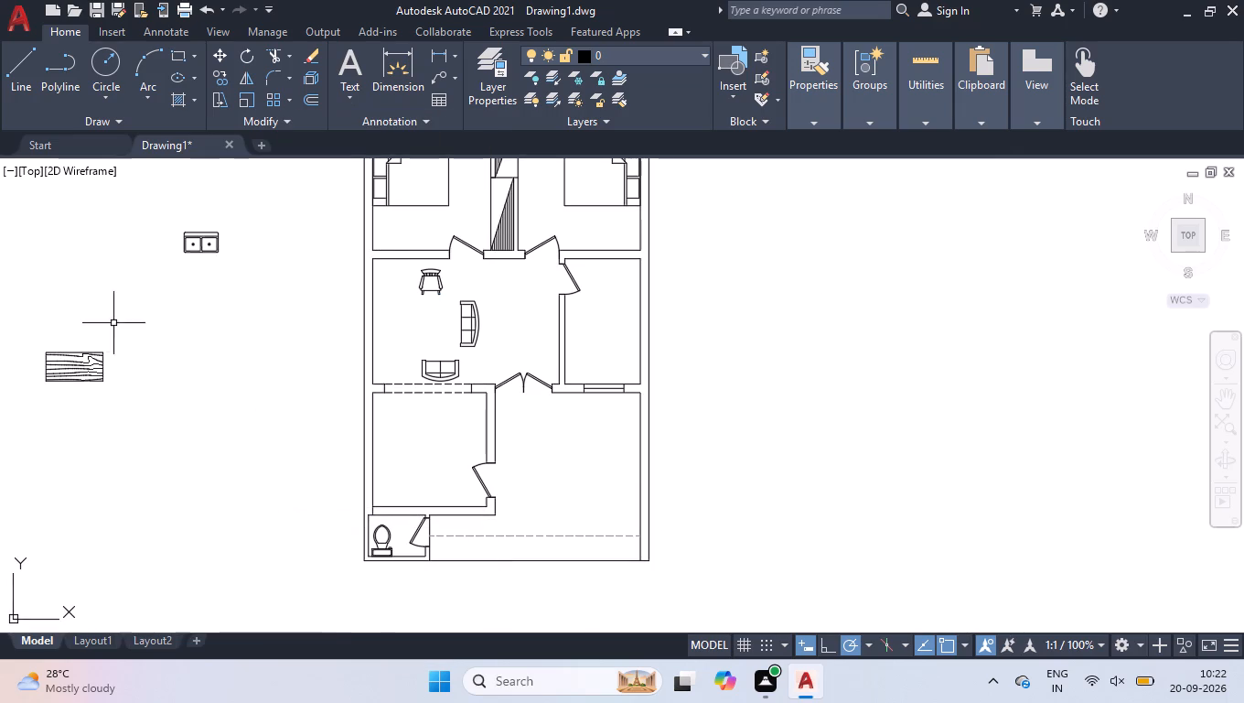
Rotate the wood-grain table 90° clockwise about a point inside it so that its long side runs vertically.
{"action": "left_click_drag", "start_coordinate": [113, 322], "coordinate": [106, 336]}
{"action": "left_click", "coordinate": [38, 400]}
{"action": "type", "text": "ro"}
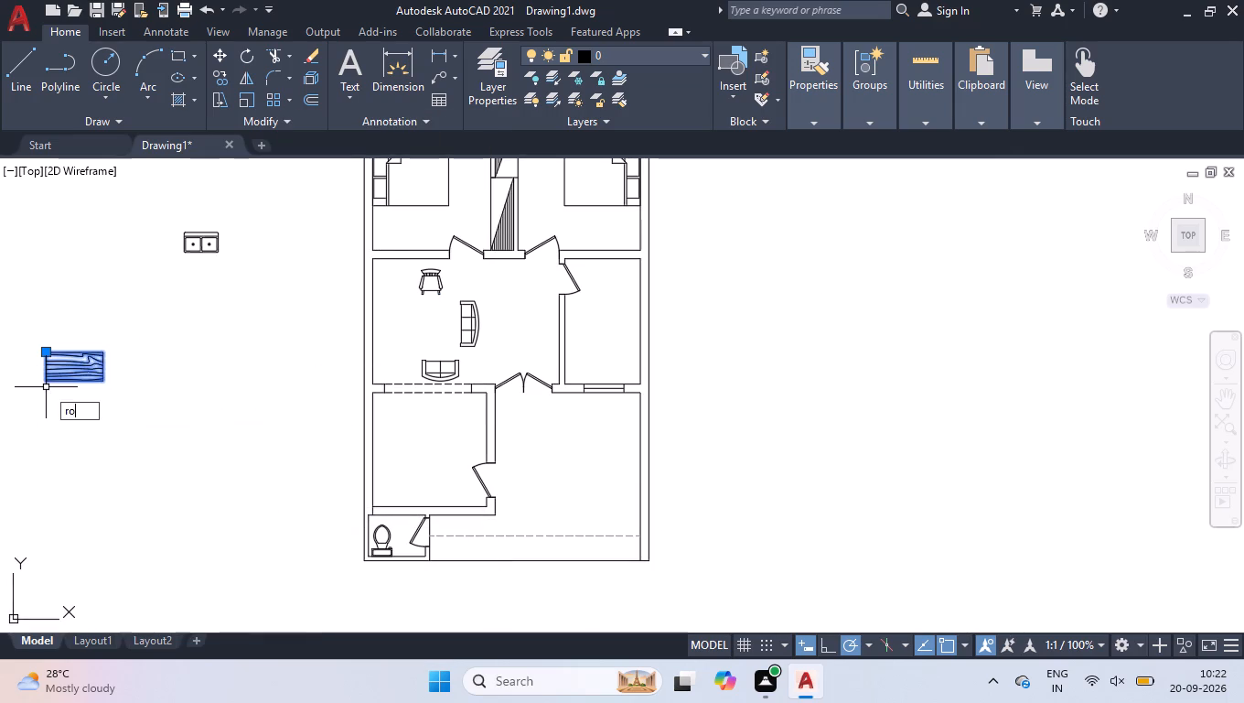
{"action": "key", "text": "Return"}
{"action": "left_click", "coordinate": [65, 364]}
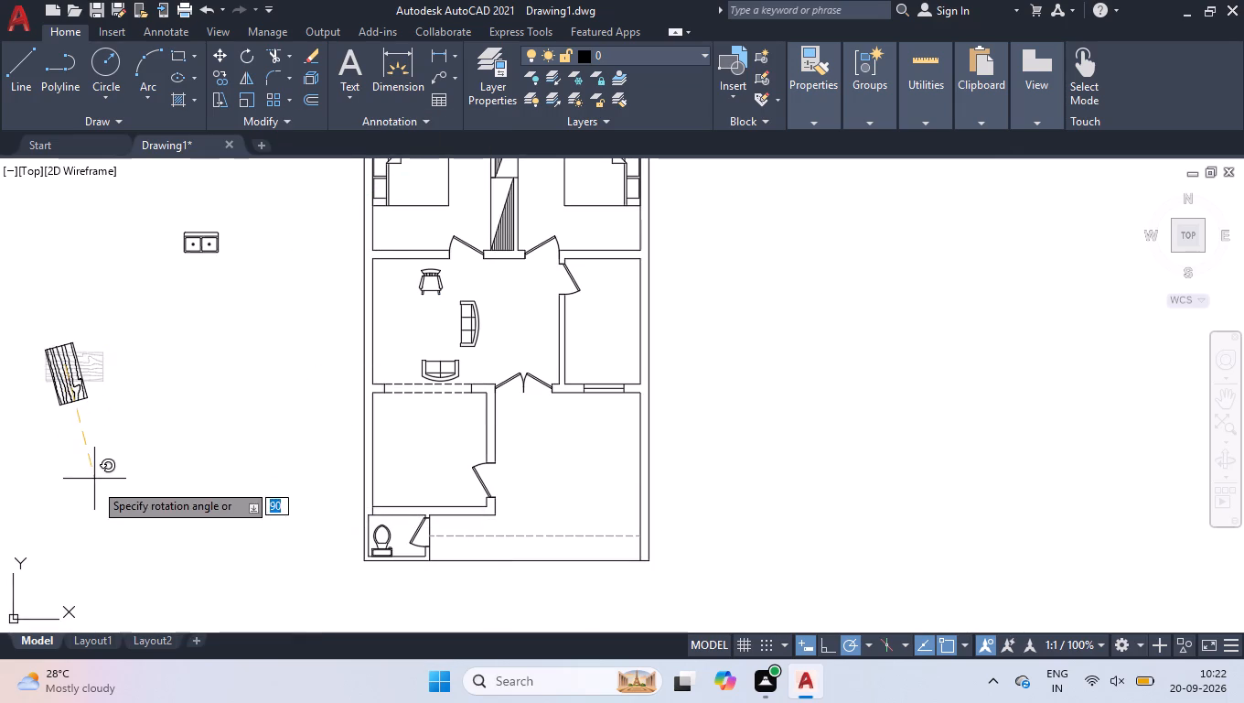
{"action": "left_click", "coordinate": [72, 514]}
Move the wood-grain table by its upper-right corner grip into the central room, between the chair and two-seat sofa, beside the three-seat sofa.
{"action": "left_click", "coordinate": [11, 315]}
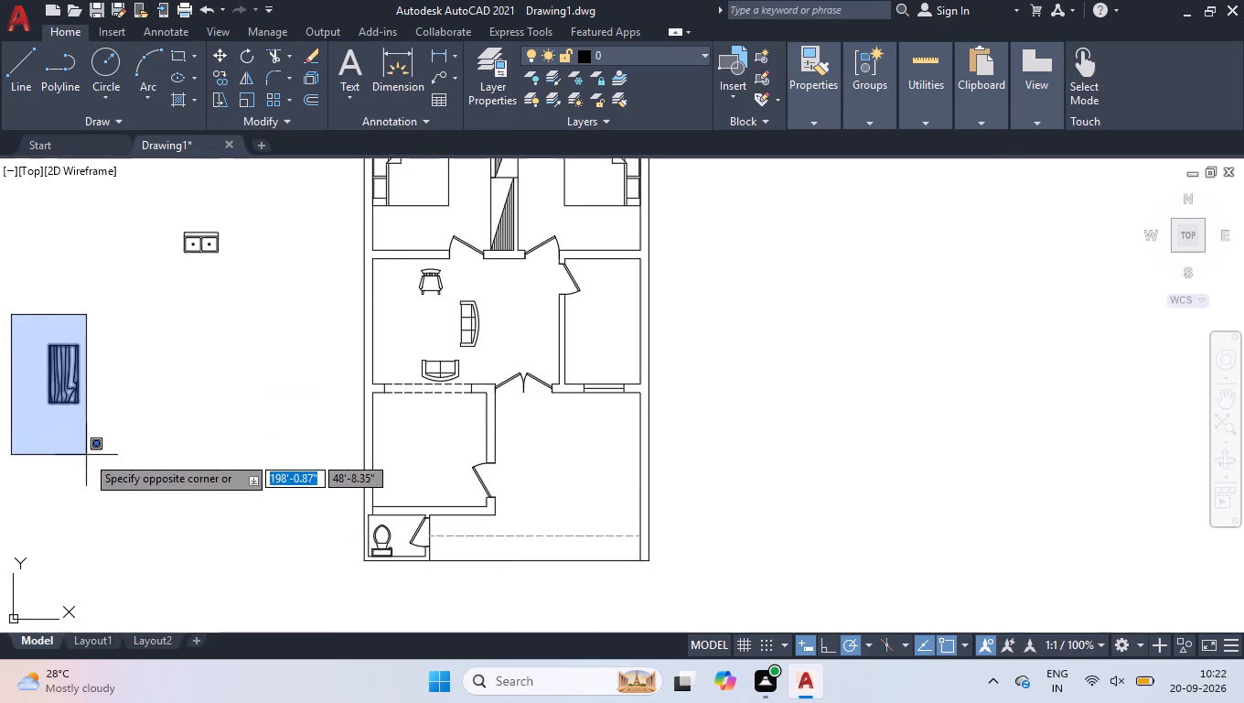
{"action": "left_click", "coordinate": [89, 456]}
{"action": "left_click", "coordinate": [73, 346]}
{"action": "scroll", "coordinate": [434, 349], "scroll_direction": "up", "scroll_amount": 3}
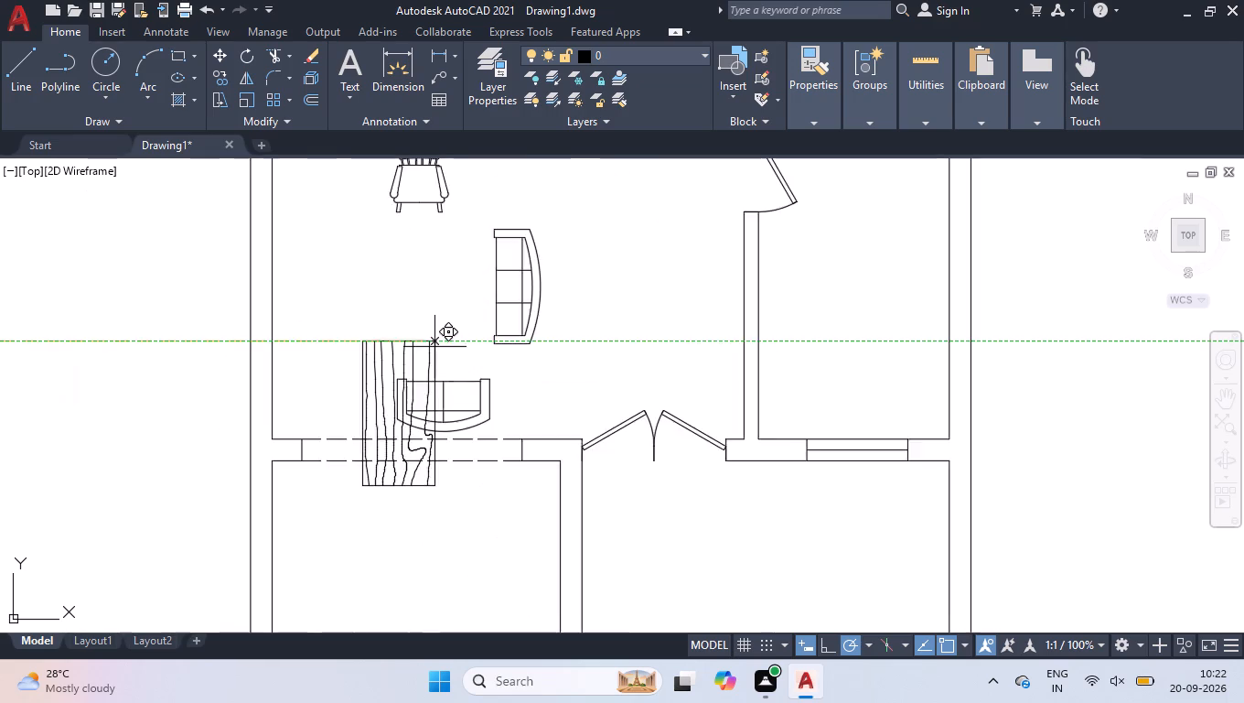
{"action": "scroll", "coordinate": [449, 274], "scroll_direction": "down", "scroll_amount": 2}
{"action": "scroll", "coordinate": [439, 228], "scroll_direction": "up", "scroll_amount": 1}
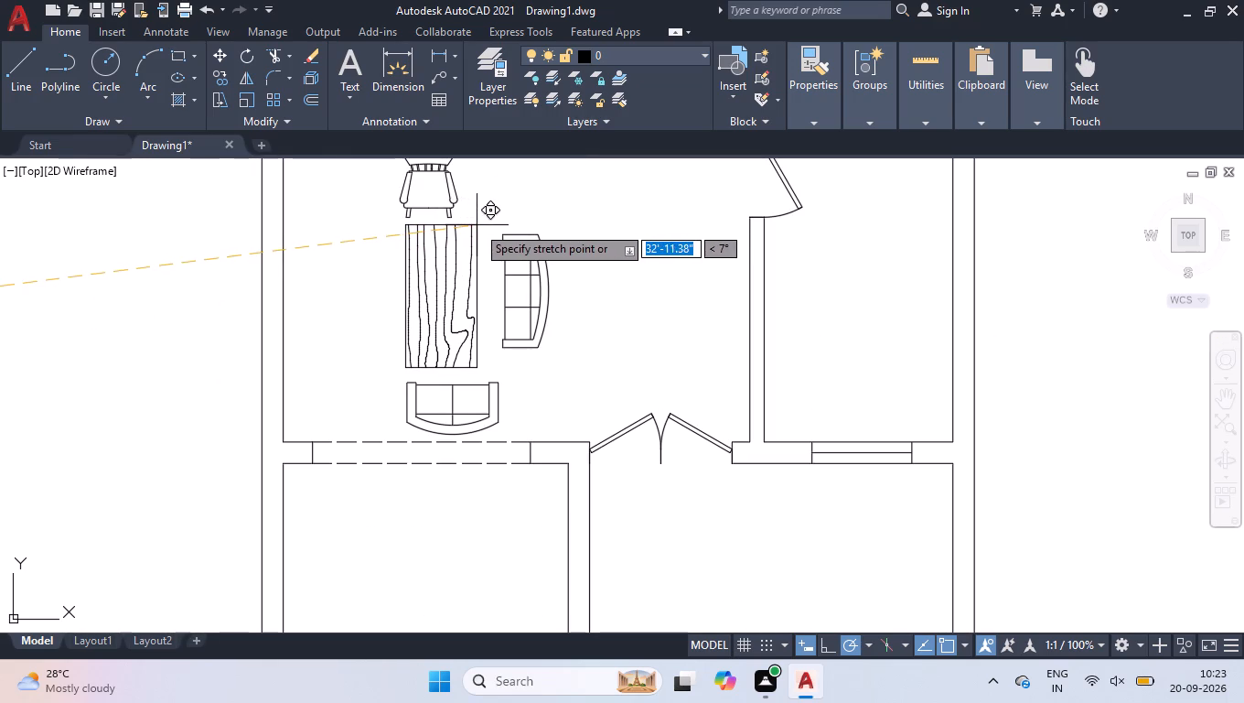
{"action": "left_click", "coordinate": [478, 225]}
{"action": "scroll", "coordinate": [469, 267], "scroll_direction": "down", "scroll_amount": 1}
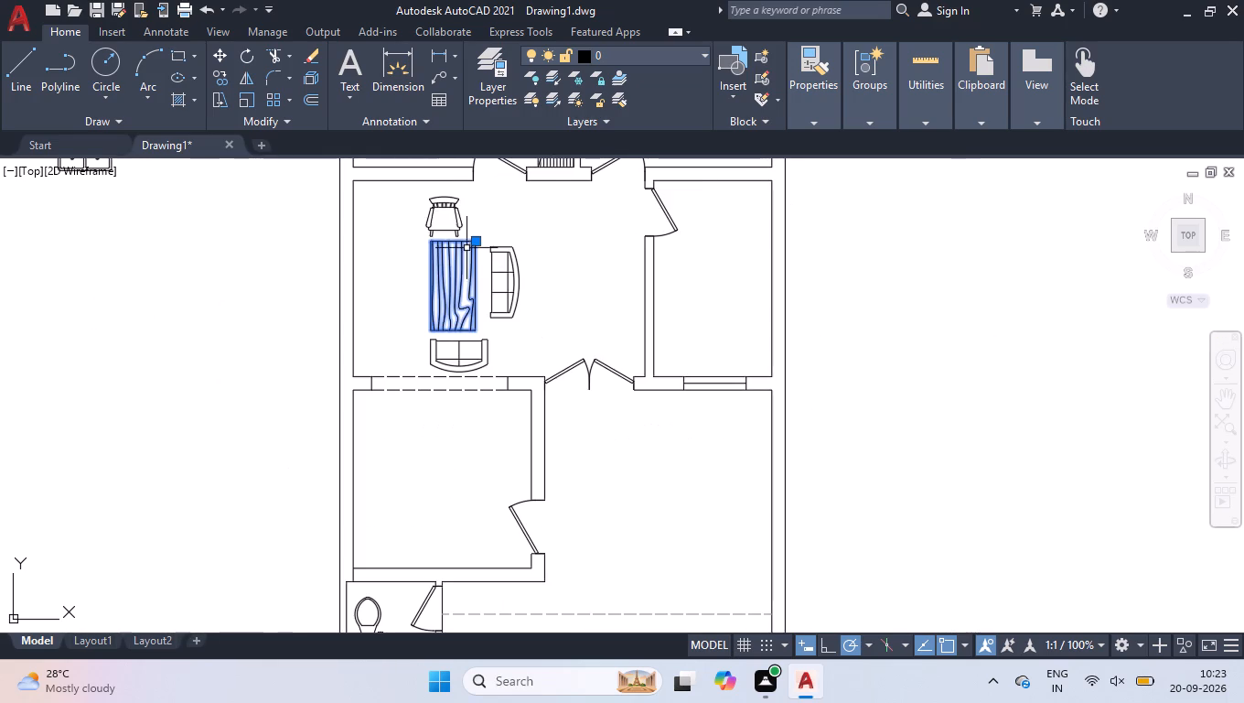
Shift the chair about 5.6" to the right by its back grip, centring it over the table, and clear the selection.
{"action": "scroll", "coordinate": [460, 206], "scroll_direction": "up", "scroll_amount": 1}
{"action": "left_click", "coordinate": [457, 200]}
{"action": "left_click", "coordinate": [436, 218]}
{"action": "scroll", "coordinate": [442, 205], "scroll_direction": "up", "scroll_amount": 2}
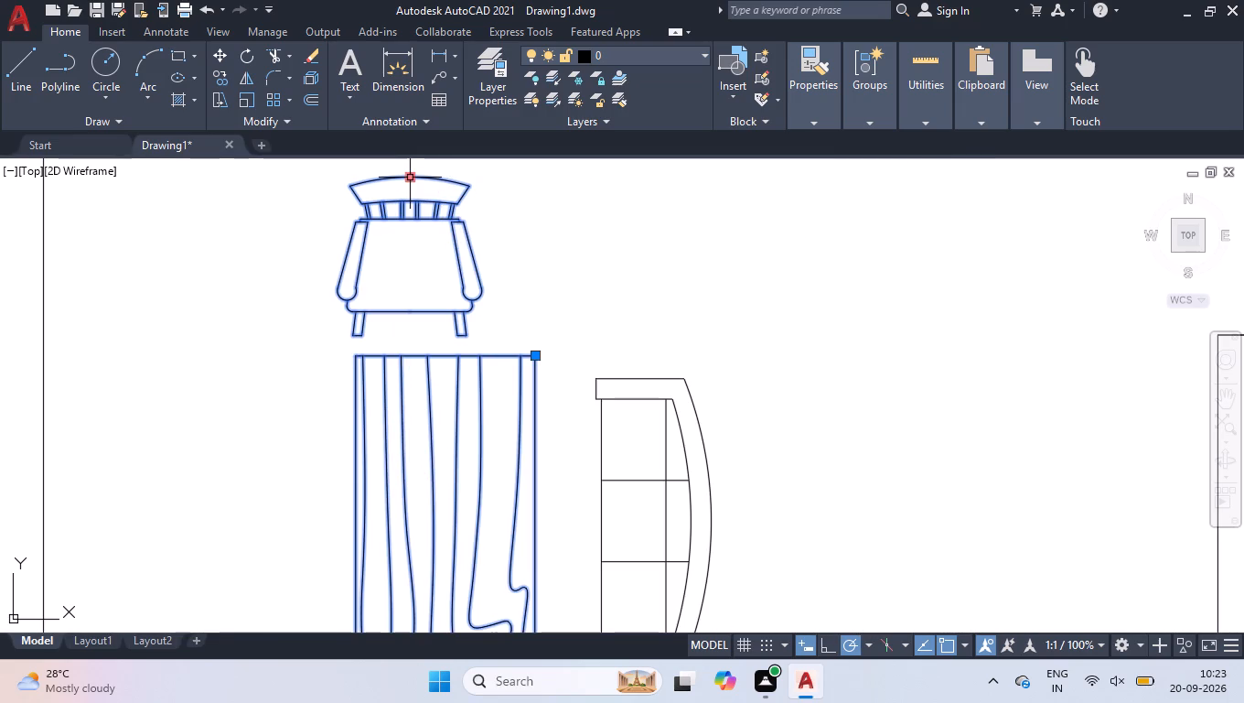
{"action": "left_click", "coordinate": [411, 180]}
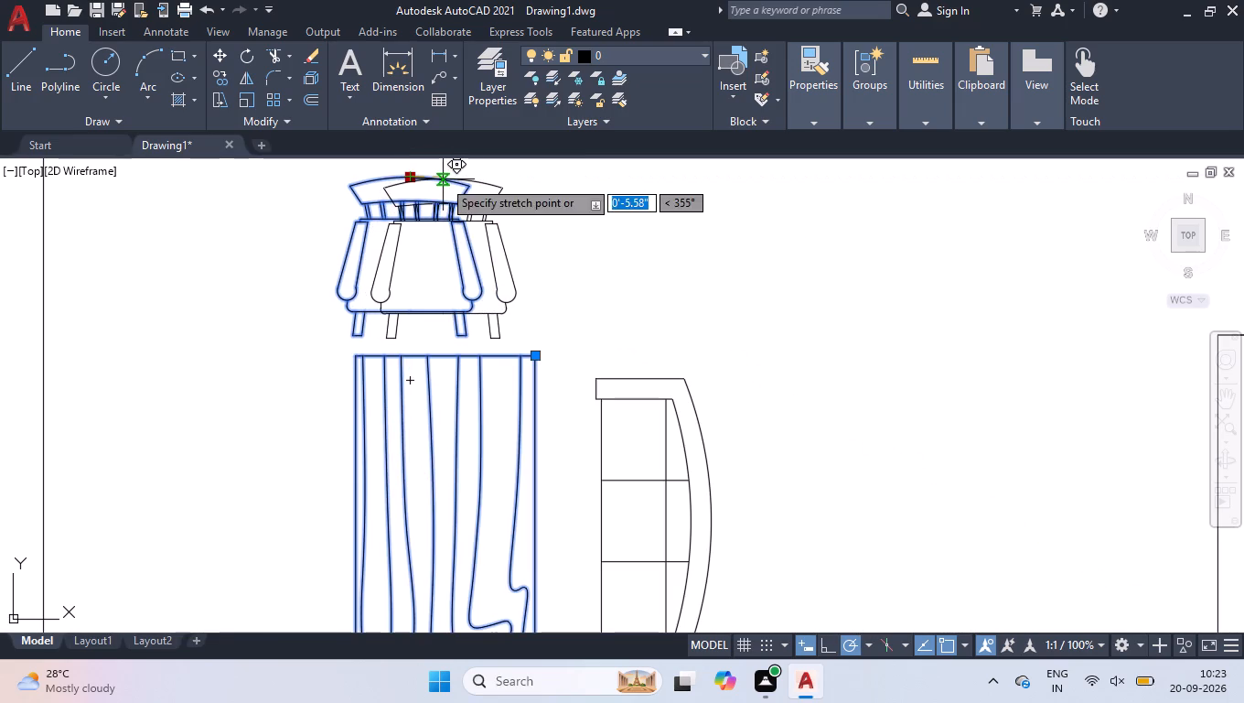
{"action": "left_click", "coordinate": [443, 179]}
{"action": "right_click", "coordinate": [562, 229]}
{"action": "left_click", "coordinate": [605, 518]}
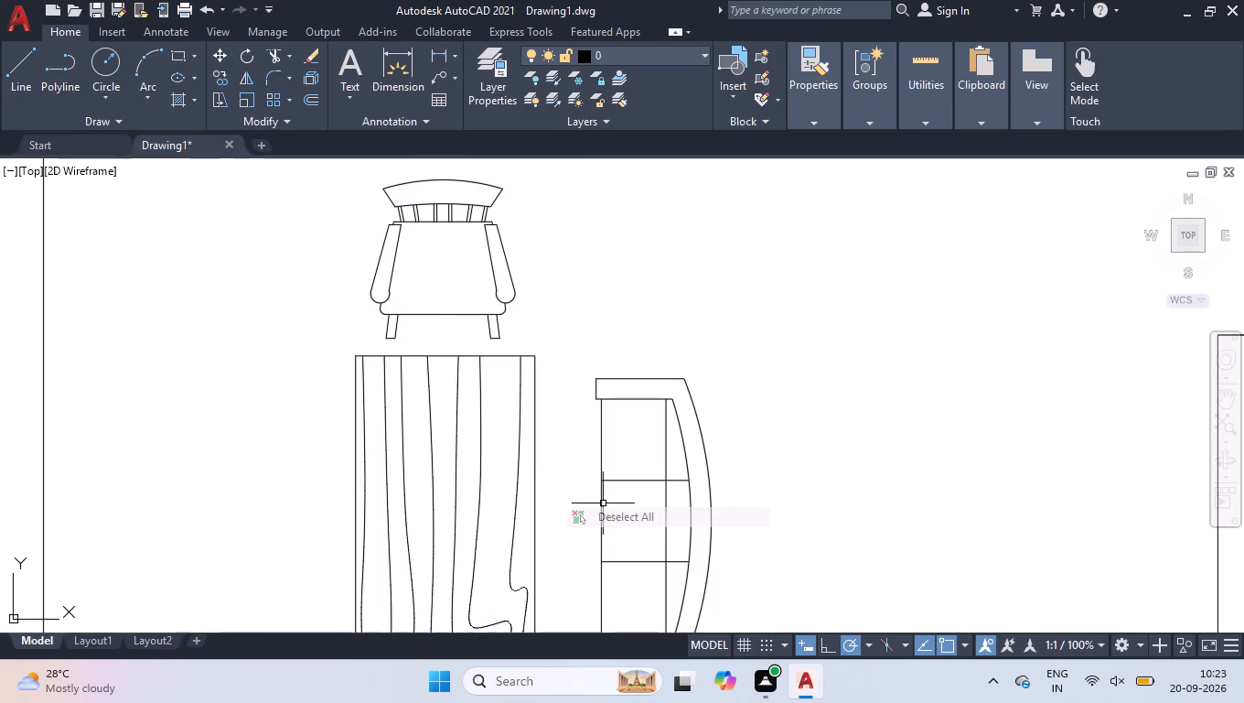
Draw a short vertical line across the lower wall of the lower-left room, near its right end, as a window jamb.
{"action": "scroll", "coordinate": [455, 291], "scroll_direction": "down", "scroll_amount": 3}
{"action": "scroll", "coordinate": [424, 434], "scroll_direction": "down", "scroll_amount": 1}
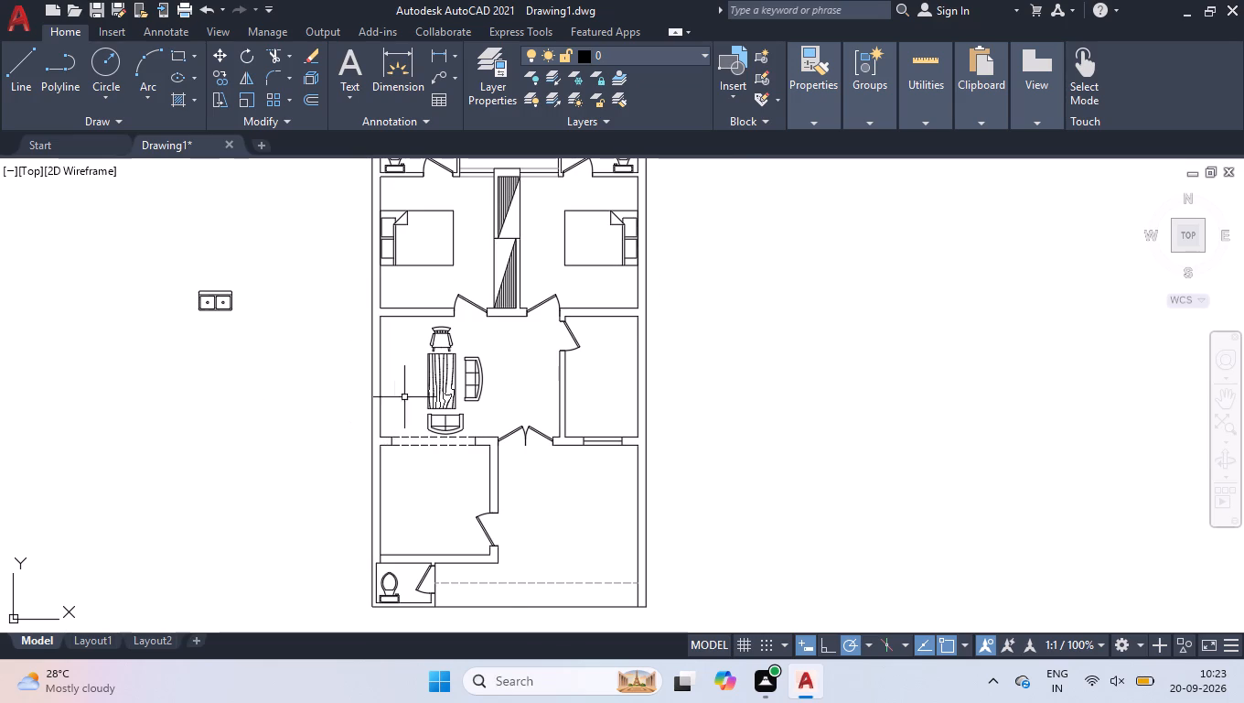
{"action": "scroll", "coordinate": [414, 397], "scroll_direction": "up", "scroll_amount": 1}
{"action": "scroll", "coordinate": [426, 367], "scroll_direction": "down", "scroll_amount": 1}
{"action": "scroll", "coordinate": [443, 481], "scroll_direction": "up", "scroll_amount": 1}
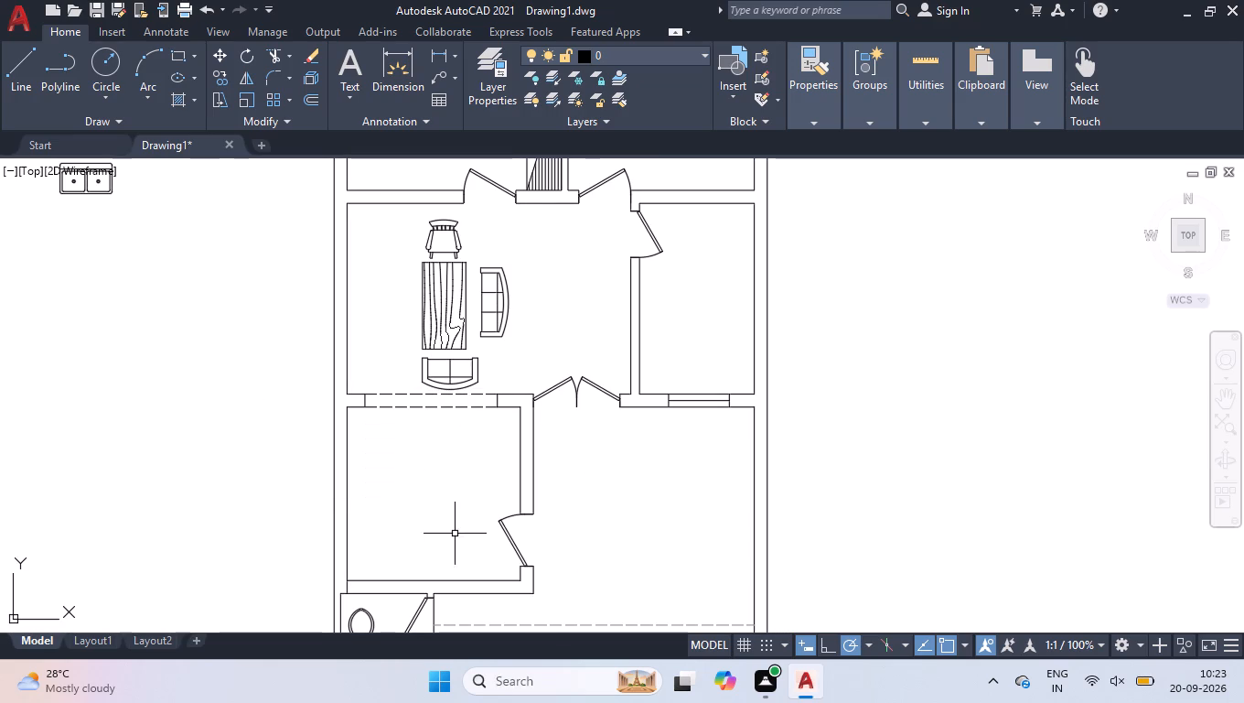
{"action": "scroll", "coordinate": [451, 614], "scroll_direction": "up", "scroll_amount": 1}
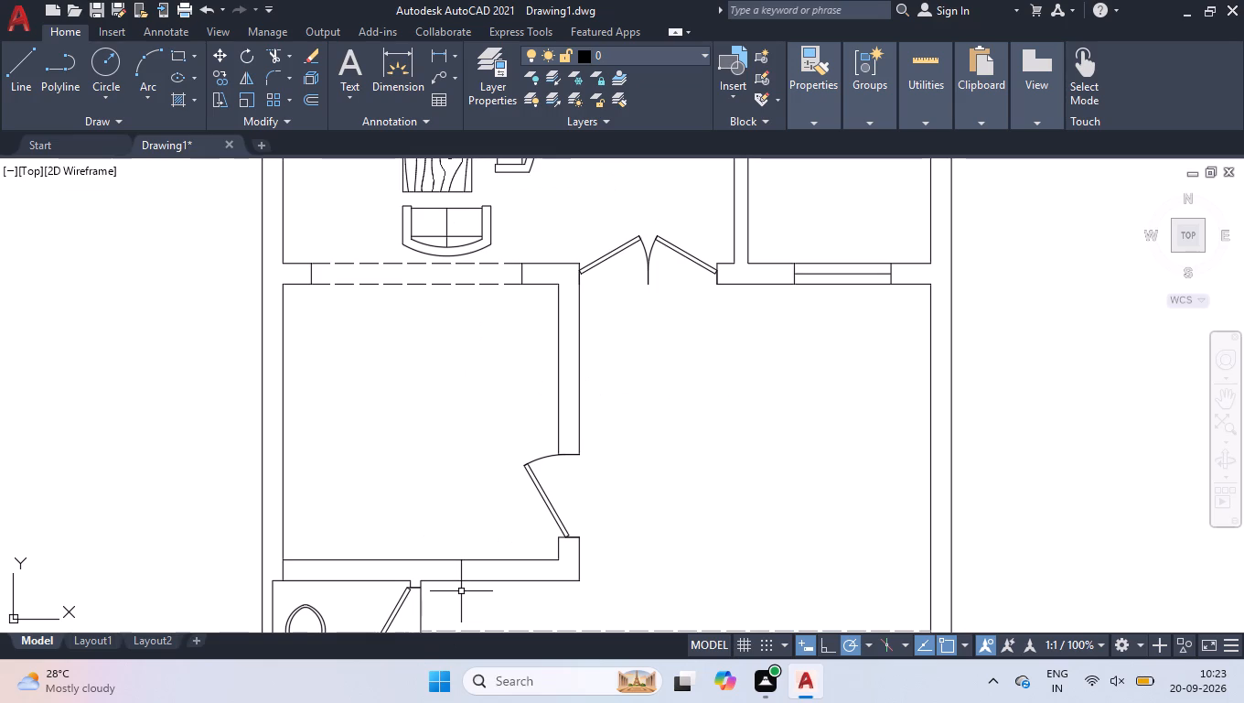
{"action": "key", "text": "l"}
{"action": "key", "text": "Return"}
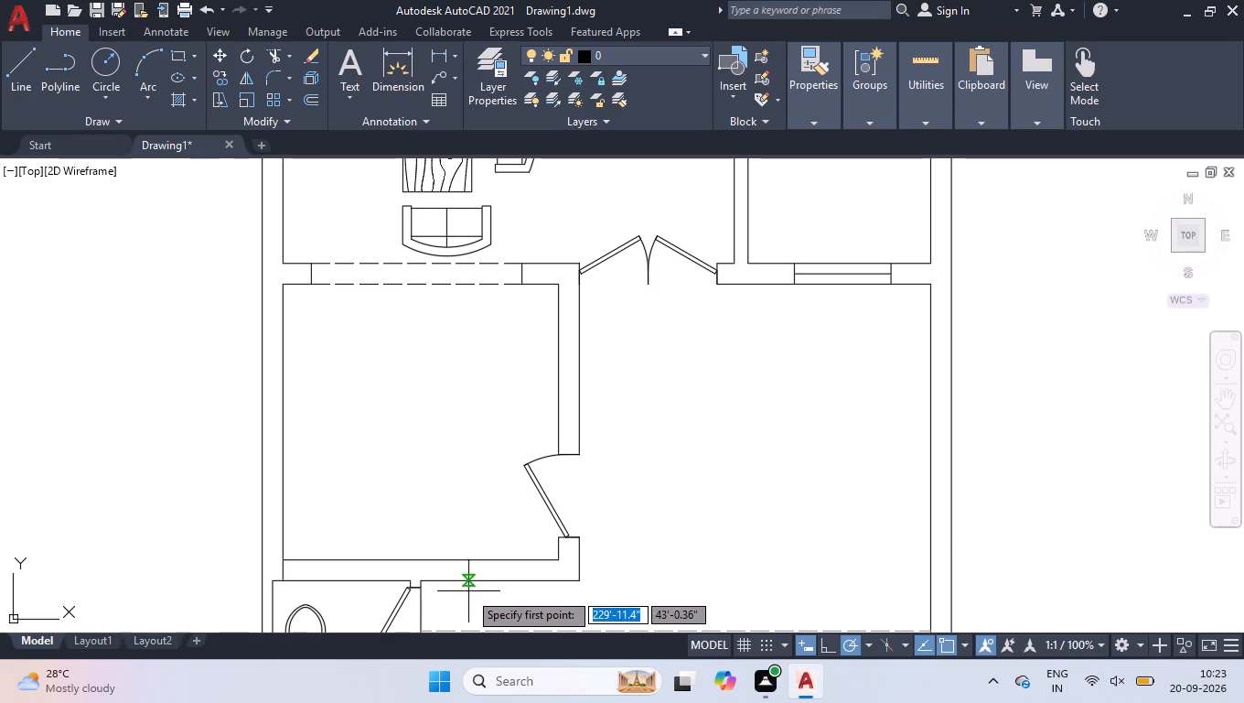
{"action": "left_click", "coordinate": [539, 565]}
{"action": "left_click", "coordinate": [537, 579]}
{"action": "key", "text": "space"}
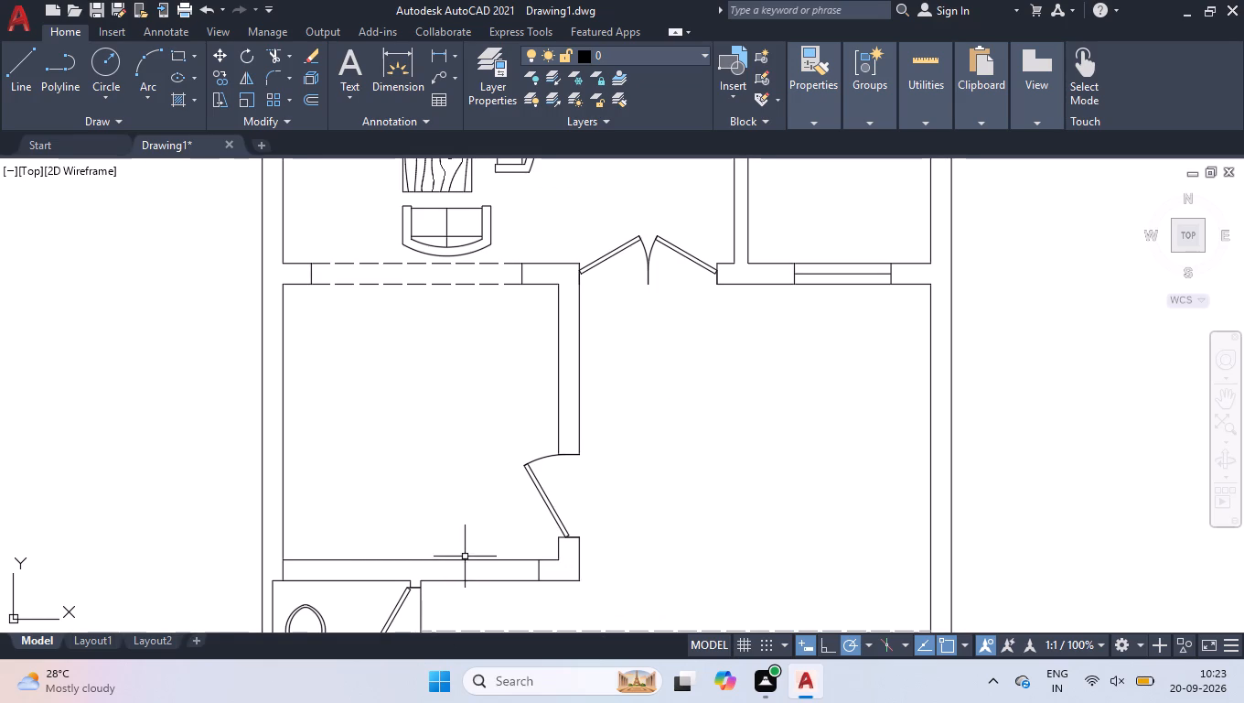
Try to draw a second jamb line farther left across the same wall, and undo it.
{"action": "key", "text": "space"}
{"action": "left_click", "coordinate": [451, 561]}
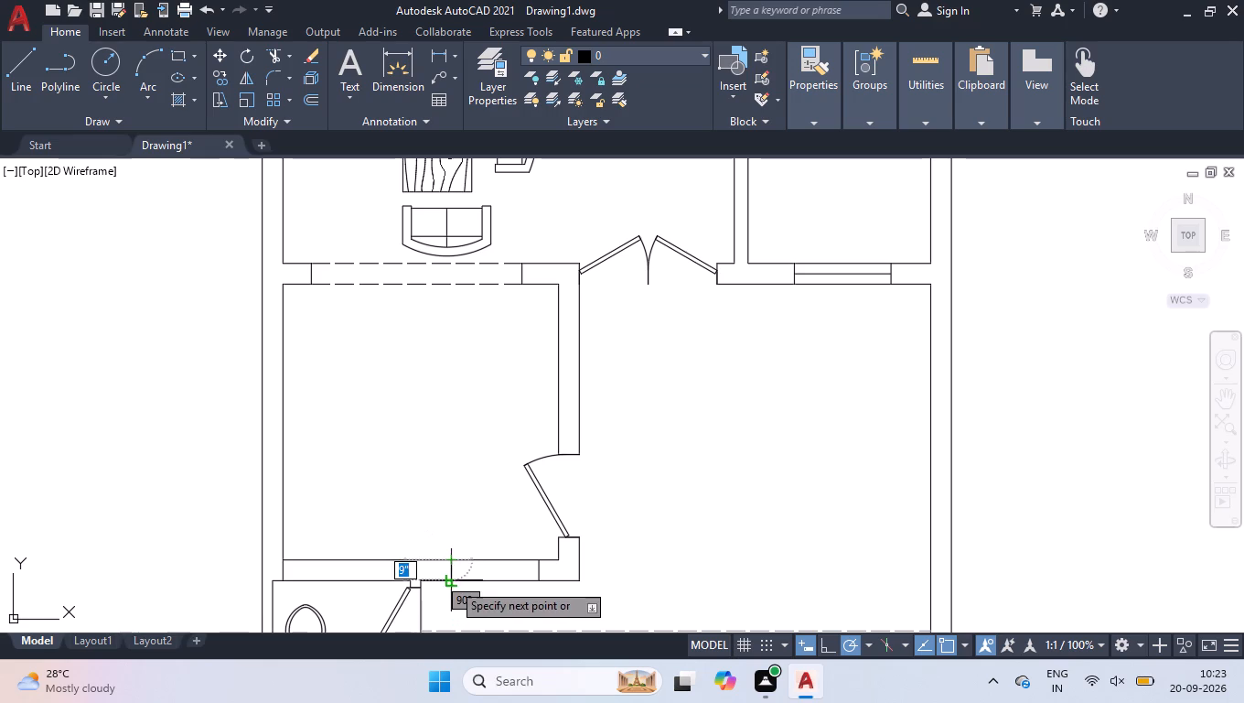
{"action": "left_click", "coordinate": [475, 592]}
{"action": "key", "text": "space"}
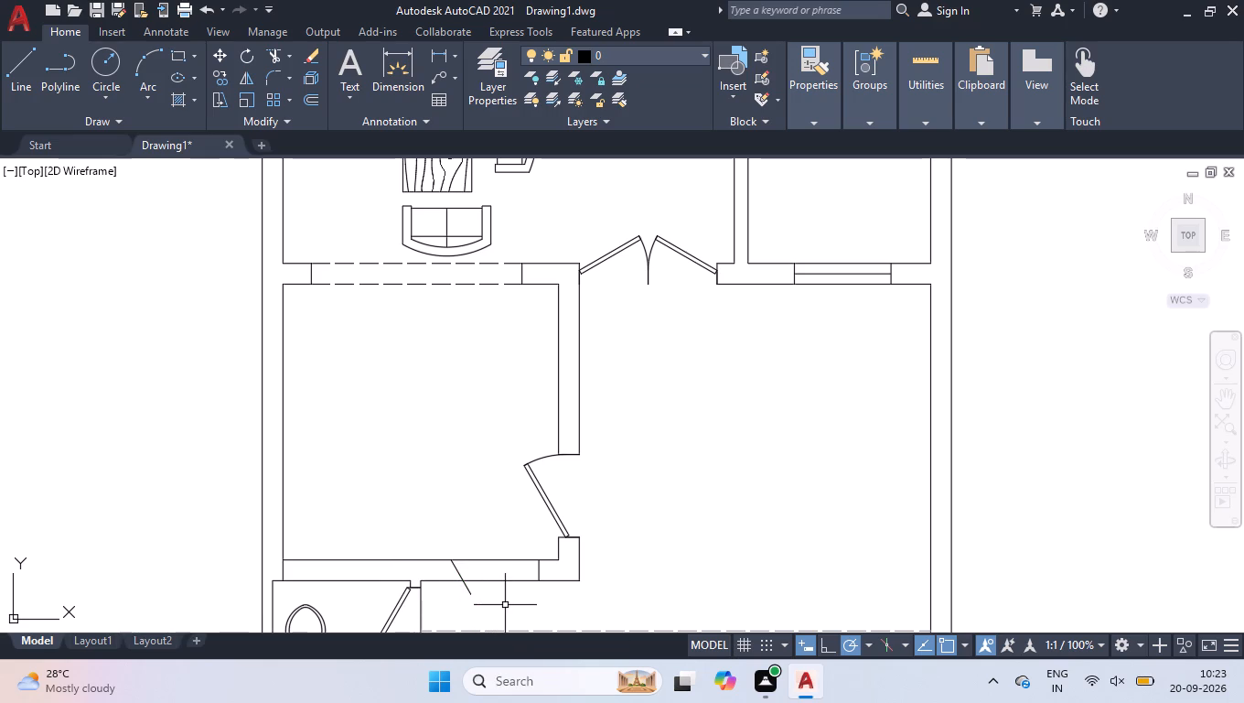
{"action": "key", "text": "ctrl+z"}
Draw a second vertical jamb line across the same wall, about 3'-1" left of the first jamb.
{"action": "key", "text": "l"}
{"action": "key", "text": "Return"}
{"action": "scroll", "coordinate": [521, 597], "scroll_direction": "up", "scroll_amount": 2}
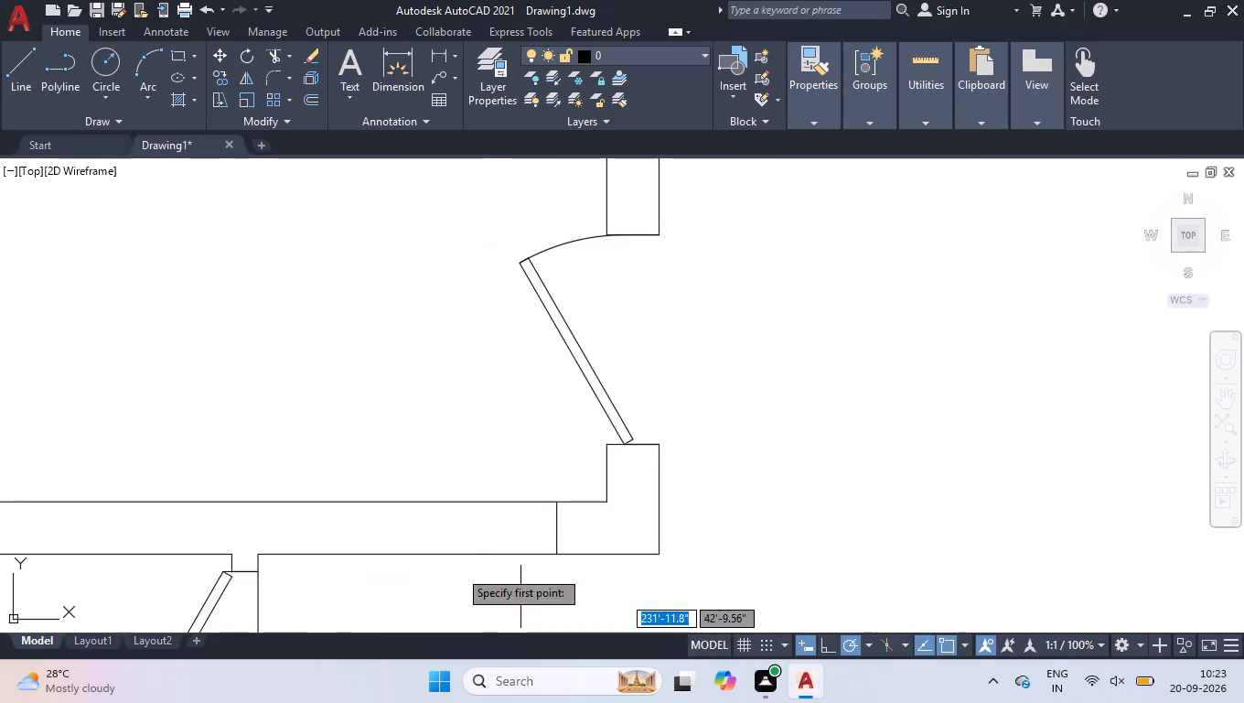
{"action": "left_click", "coordinate": [341, 553]}
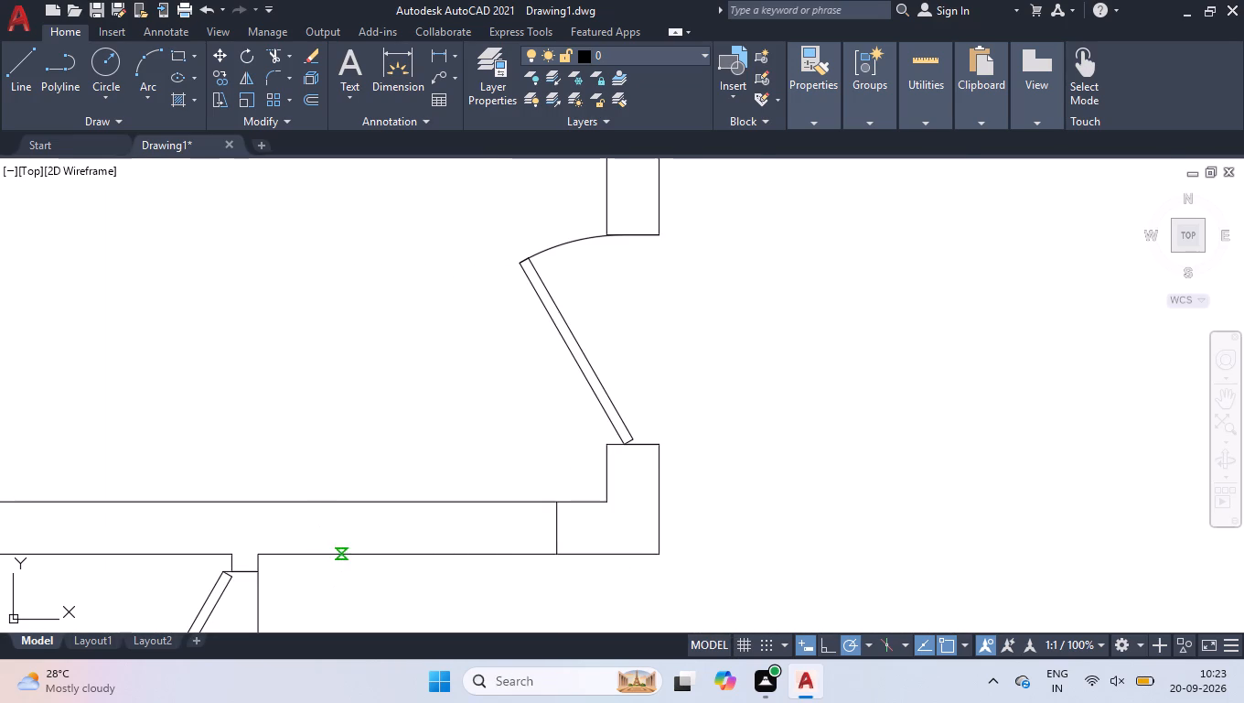
{"action": "left_click", "coordinate": [338, 502]}
{"action": "key", "text": "space"}
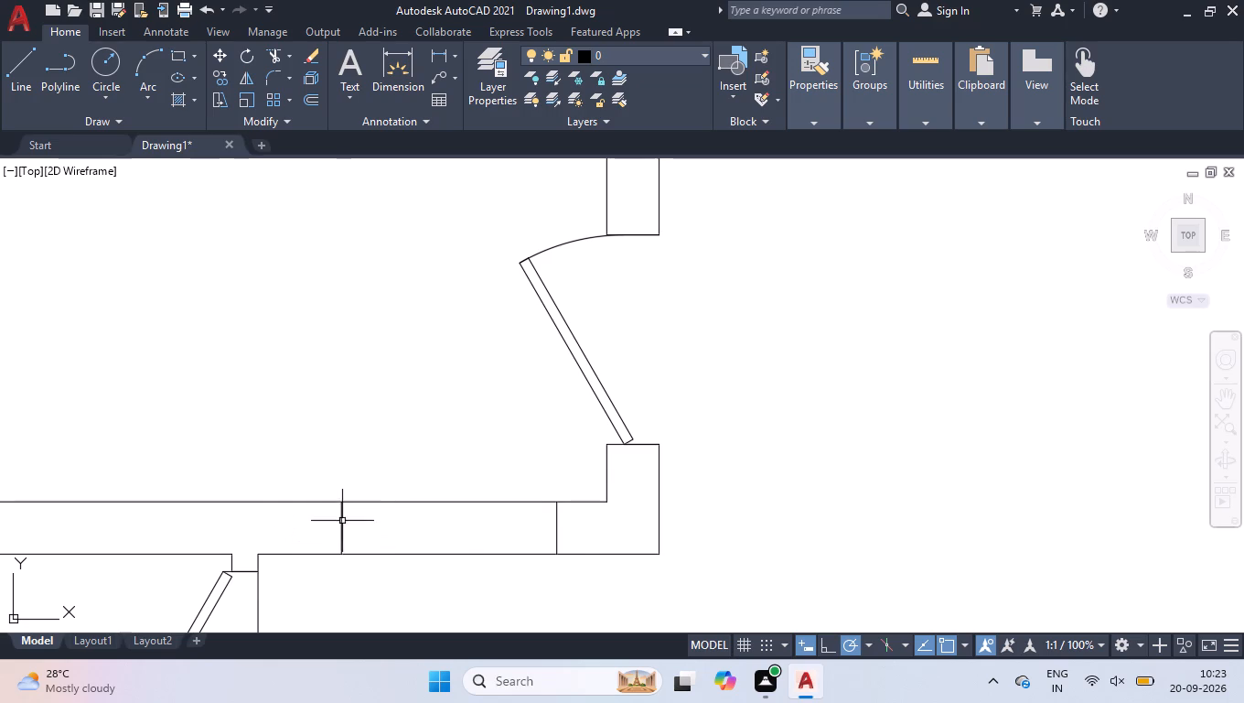
Draw the window's horizontal centre line between the midpoints of the two jambs, about 3'-1" long.
{"action": "key", "text": "space"}
{"action": "left_click", "coordinate": [340, 533]}
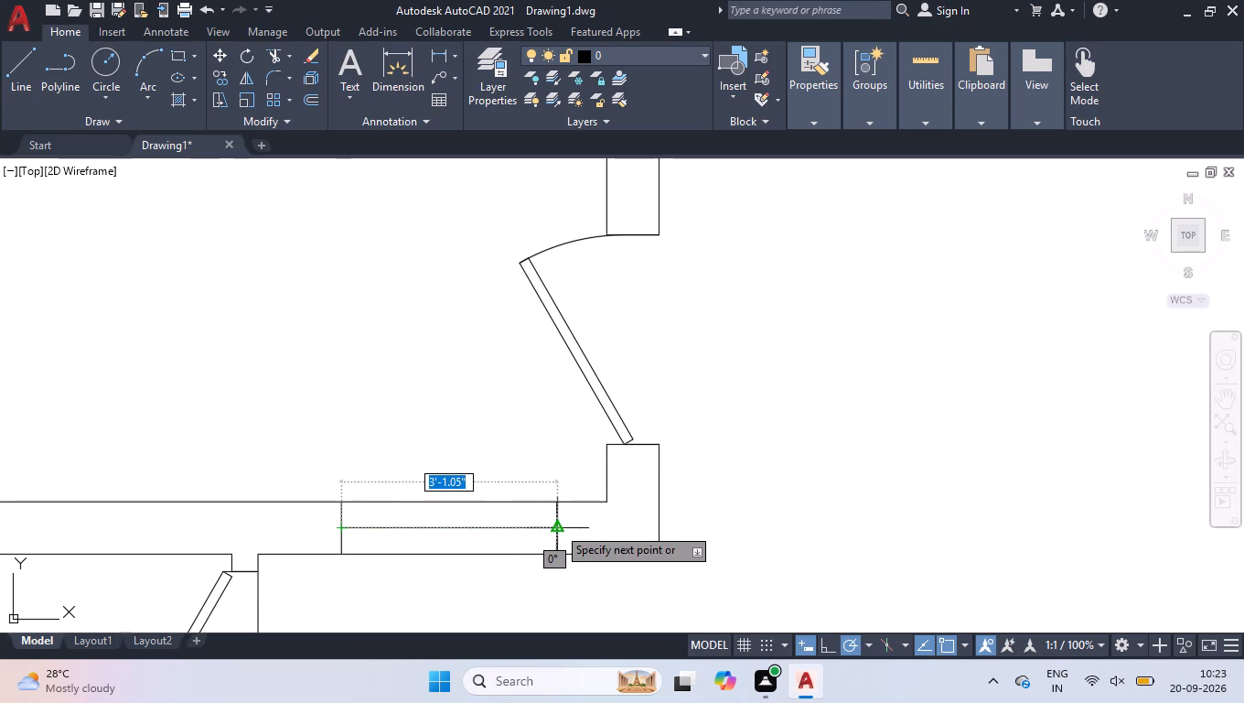
{"action": "left_click", "coordinate": [557, 526]}
{"action": "key", "text": "space"}
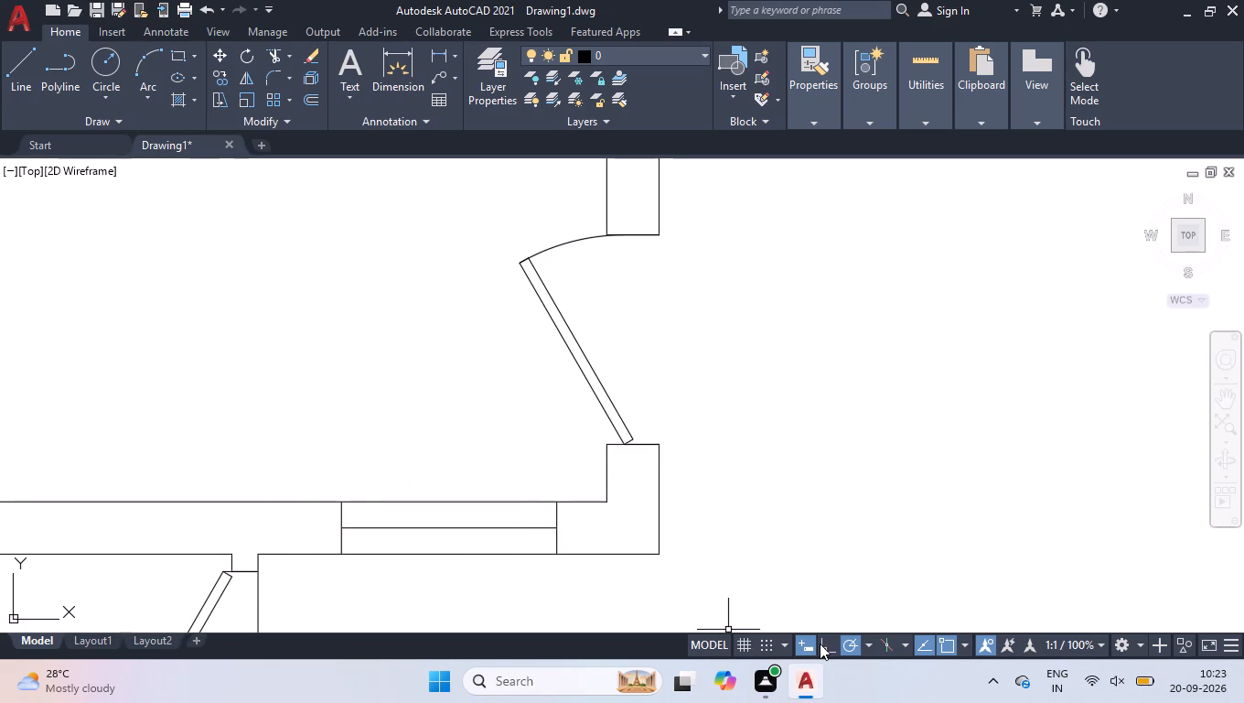
Copy the two-seat sofa from its back midpoint to the lower-left corner of the room below the central room.
{"action": "scroll", "coordinate": [632, 555], "scroll_direction": "down", "scroll_amount": 3}
{"action": "left_click", "coordinate": [556, 336]}
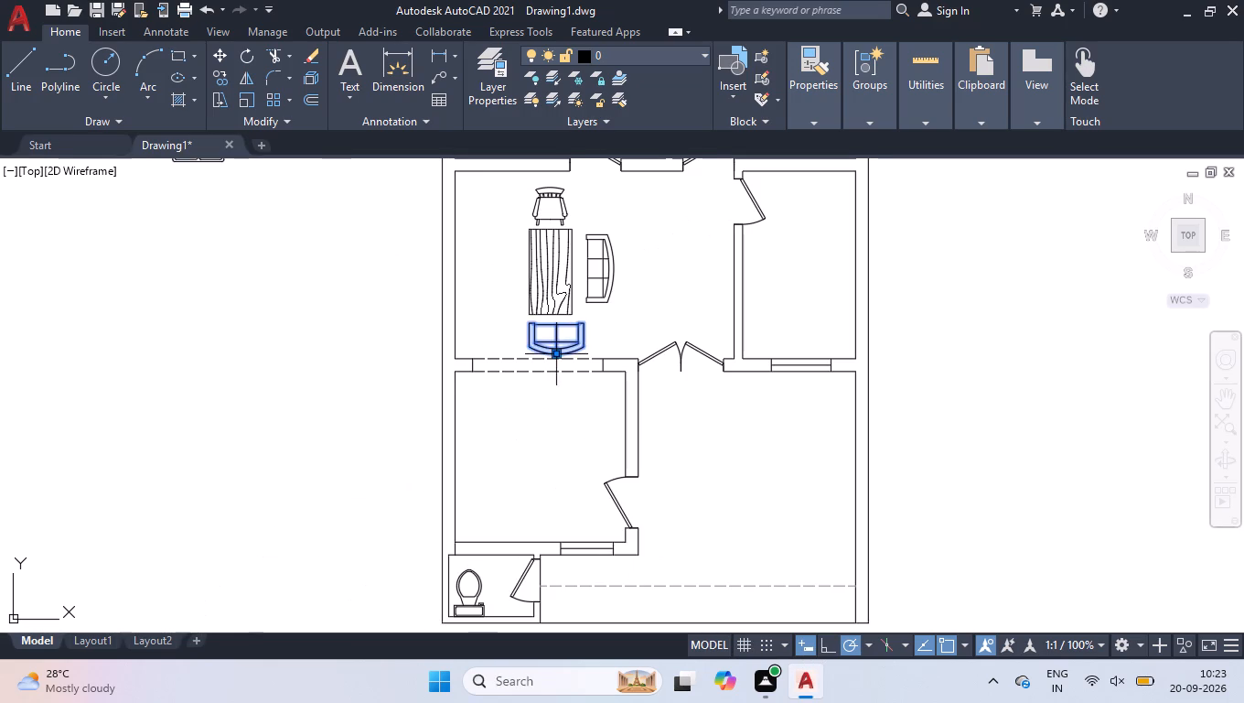
{"action": "type", "text": "cop"}
{"action": "key", "text": "Return"}
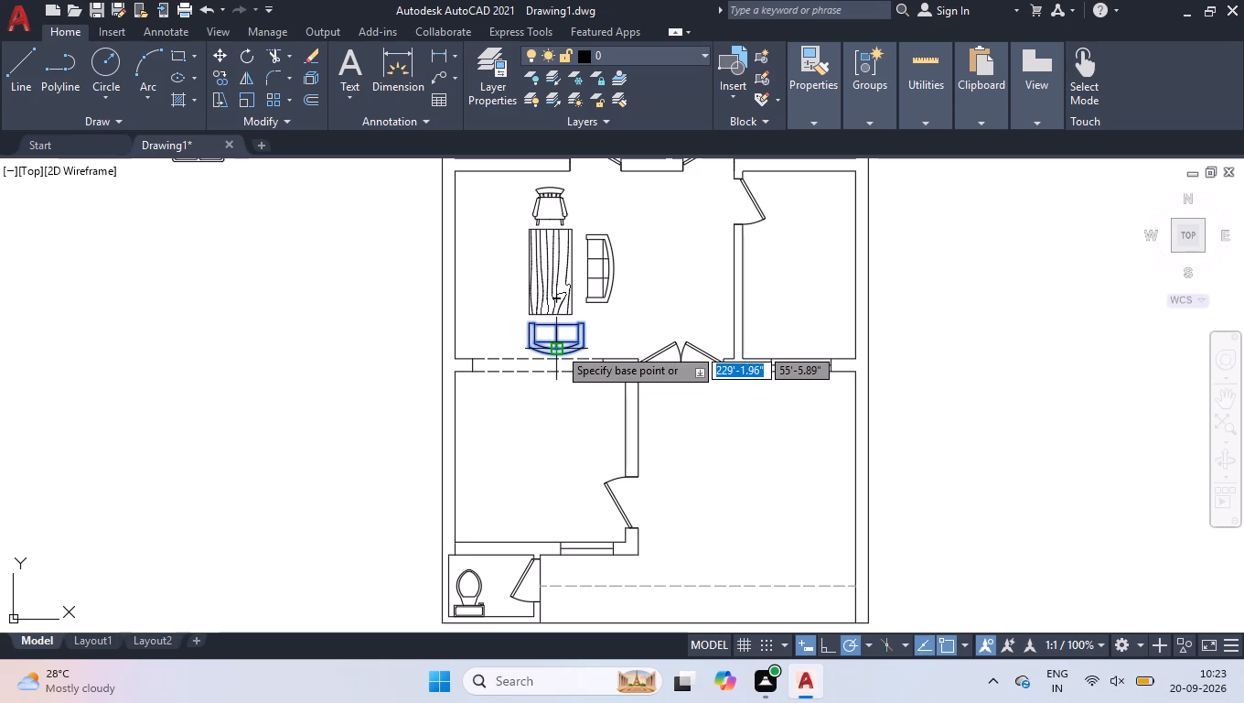
{"action": "left_click", "coordinate": [558, 347]}
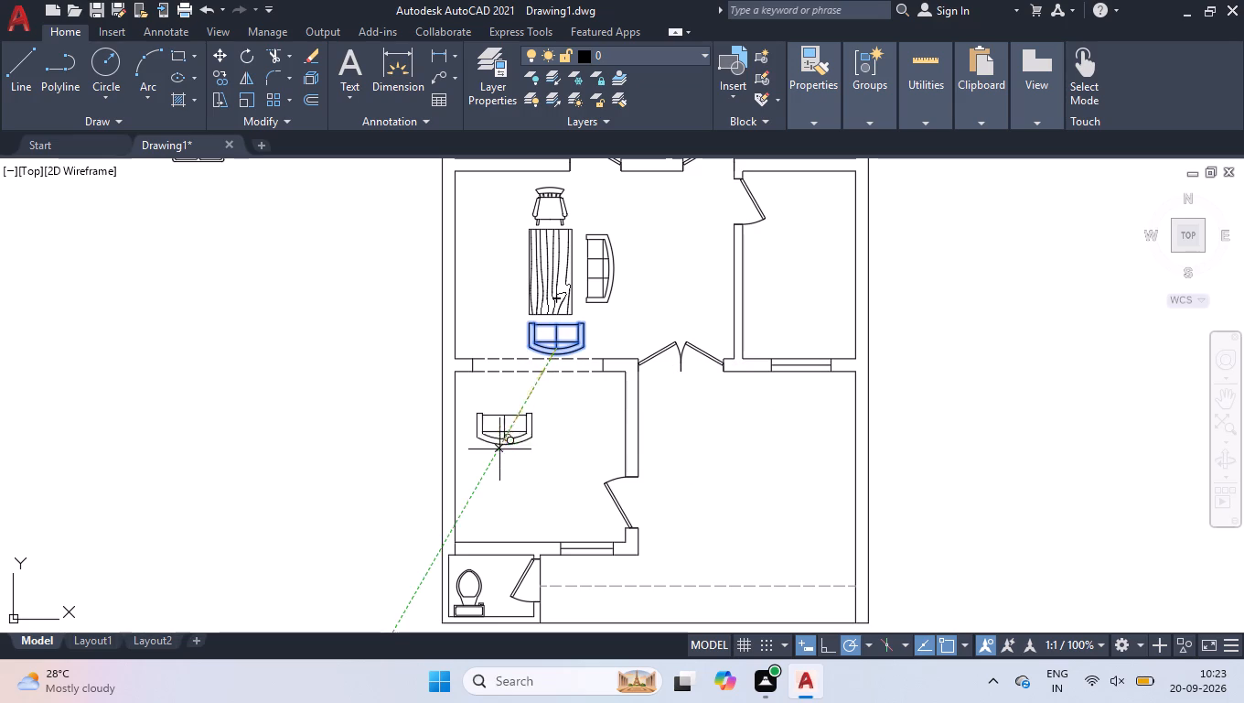
{"action": "left_click", "coordinate": [496, 533]}
{"action": "key", "text": "space"}
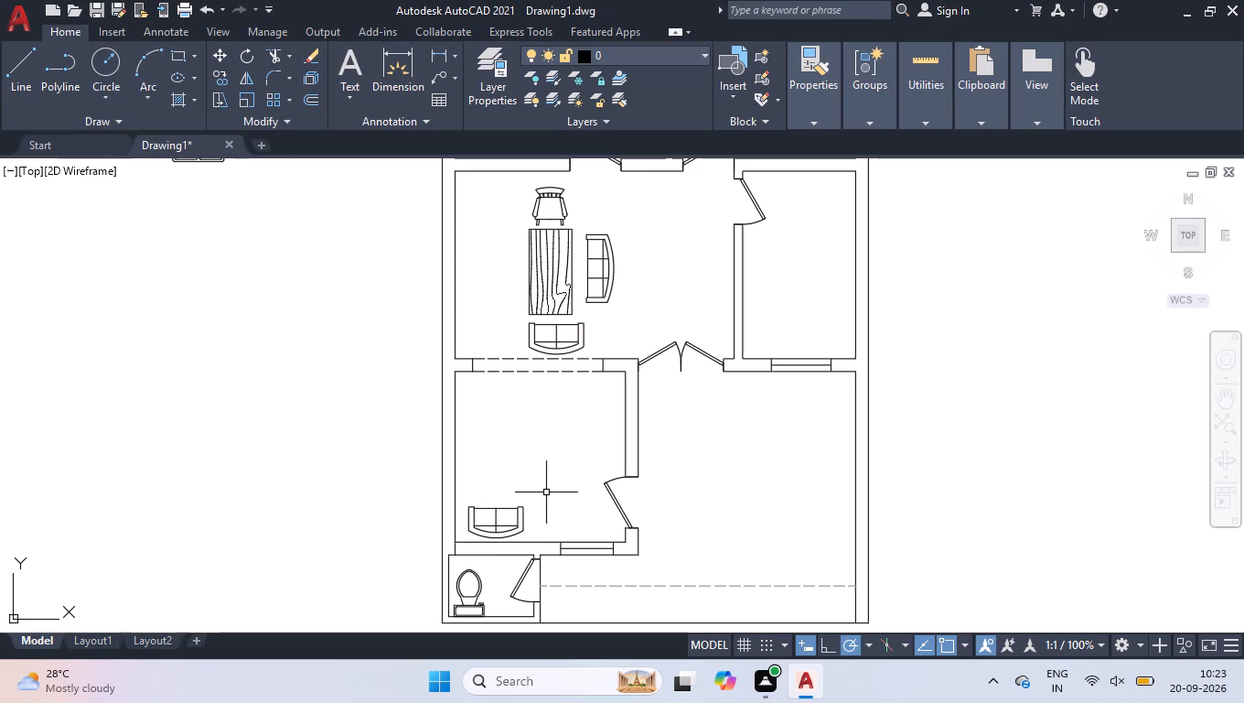
Copy the three-seat sofa about 8'-9" straight down into the lower-left room, near its right wall.
{"action": "left_click", "coordinate": [611, 278]}
{"action": "type", "text": "cop"}
{"action": "key", "text": "Return"}
{"action": "left_click", "coordinate": [609, 269]}
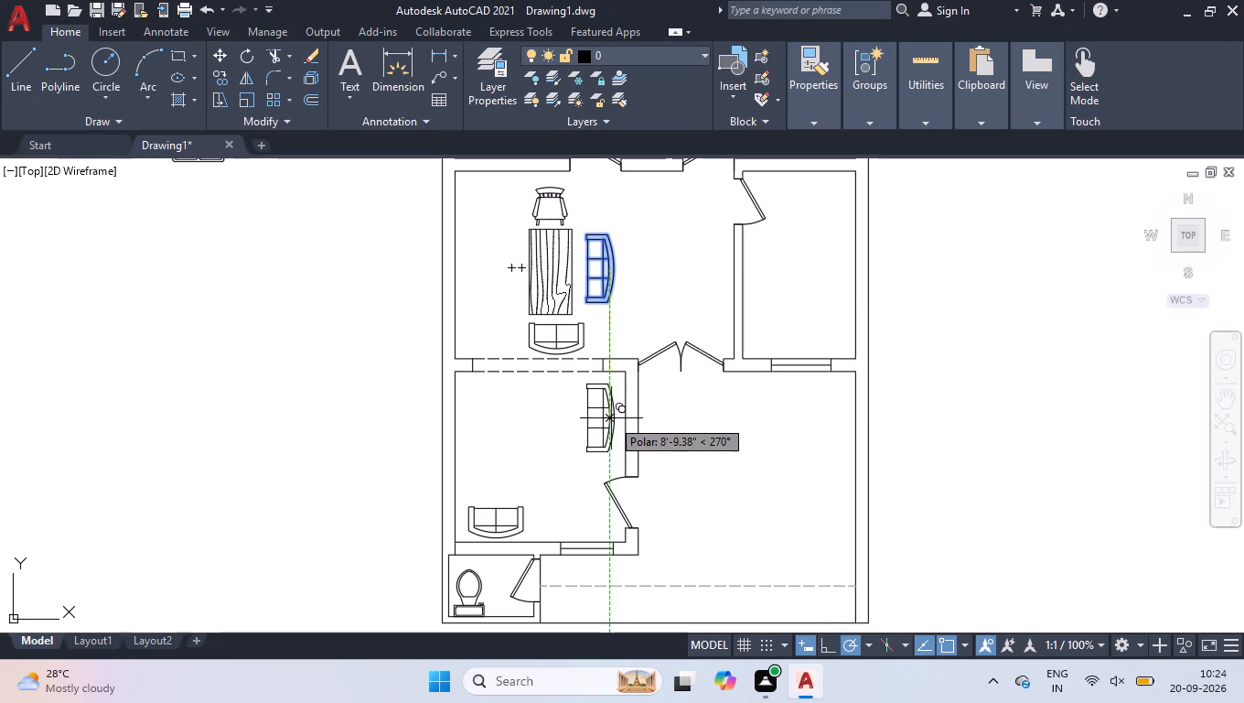
{"action": "left_click", "coordinate": [611, 418]}
{"action": "key", "text": "space"}
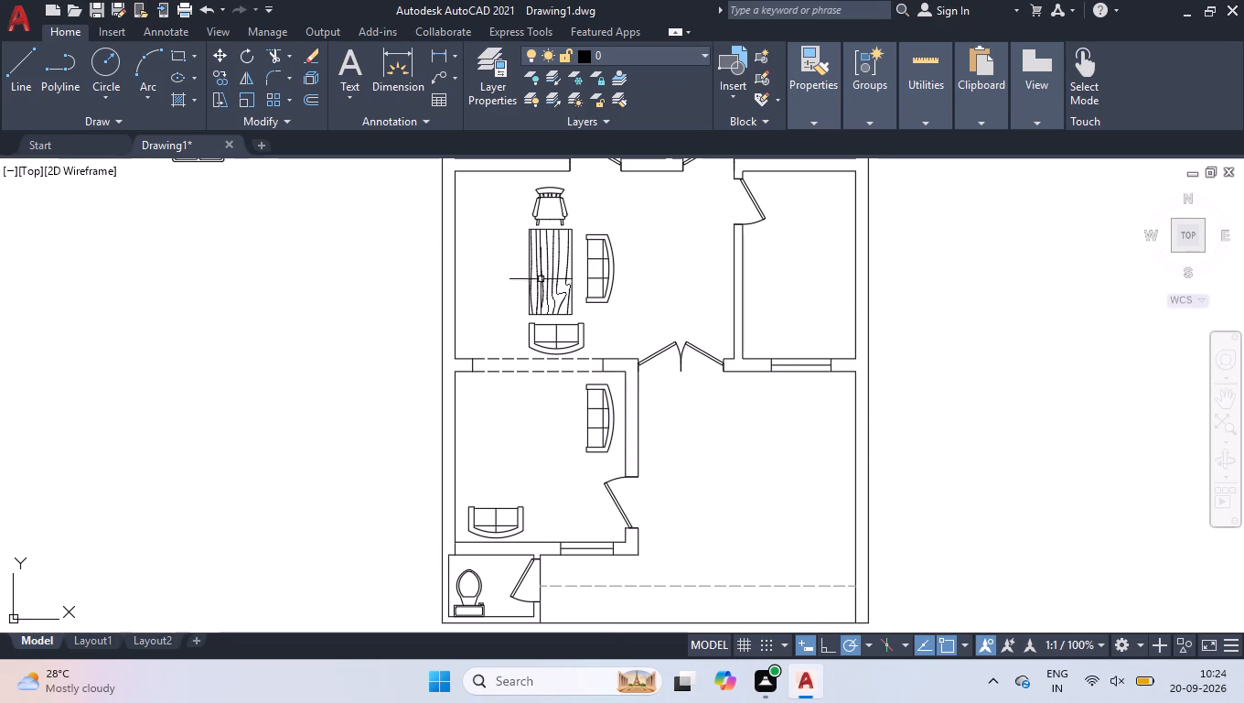
Copy the wood-grain table straight down into the lower-left room, to the left of the copied three-seat sofa.
{"action": "left_click", "coordinate": [543, 267]}
{"action": "type", "text": "co"}
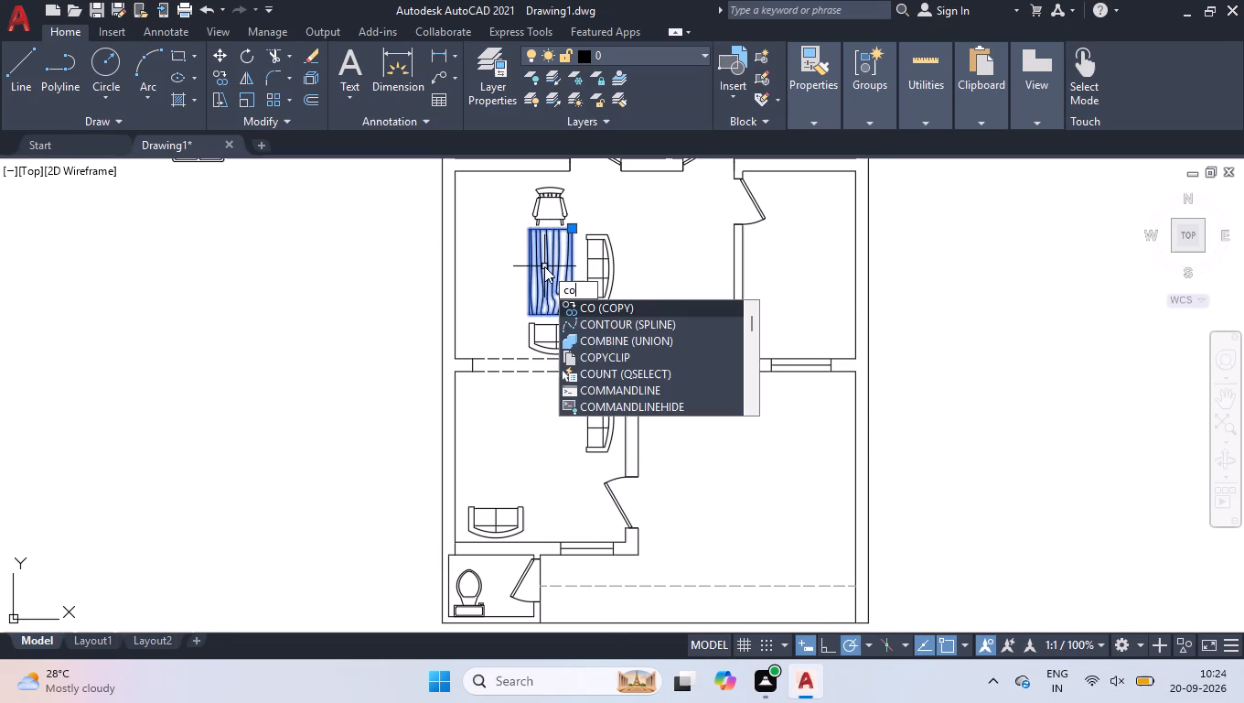
{"action": "key", "text": "Return"}
{"action": "left_click", "coordinate": [544, 266]}
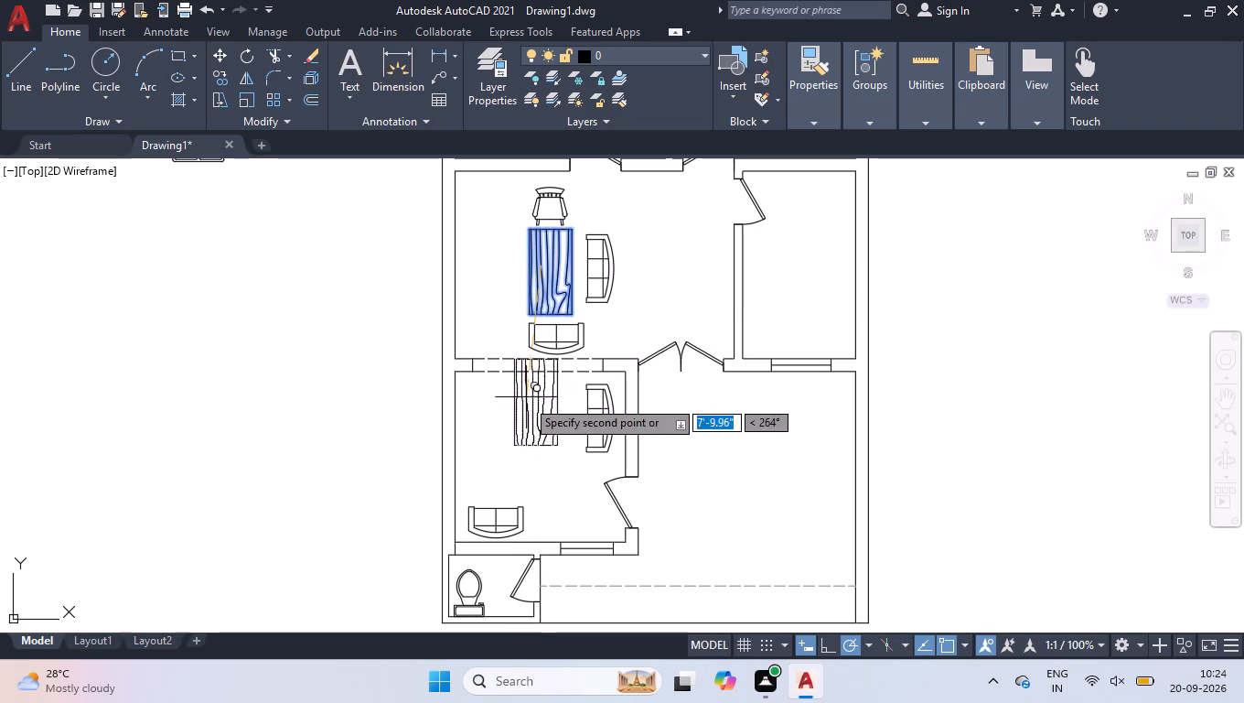
{"action": "left_click", "coordinate": [542, 427]}
{"action": "key", "text": "space"}
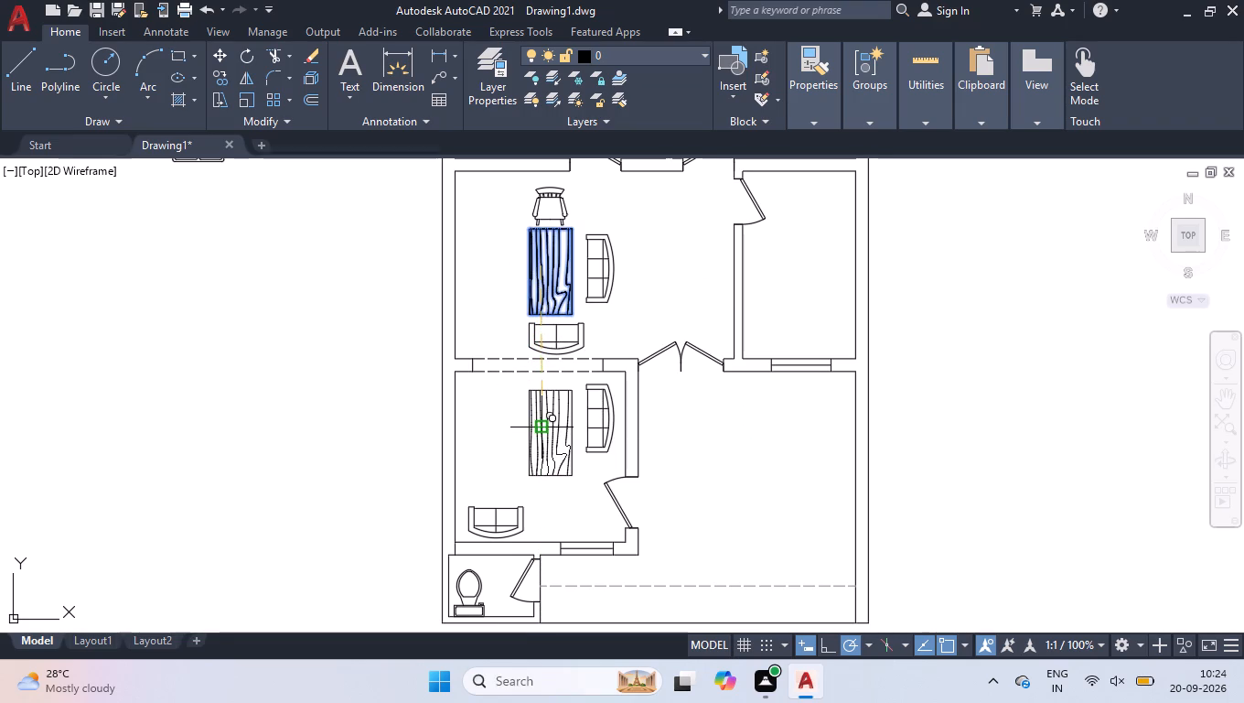
Scale the copied table down by a factor of about 0.7, using its upper-left corner as base point.
{"action": "left_click", "coordinate": [542, 425]}
{"action": "type", "text": "scal"}
{"action": "key", "text": "Return"}
{"action": "scroll", "coordinate": [555, 352], "scroll_direction": "up", "scroll_amount": 1}
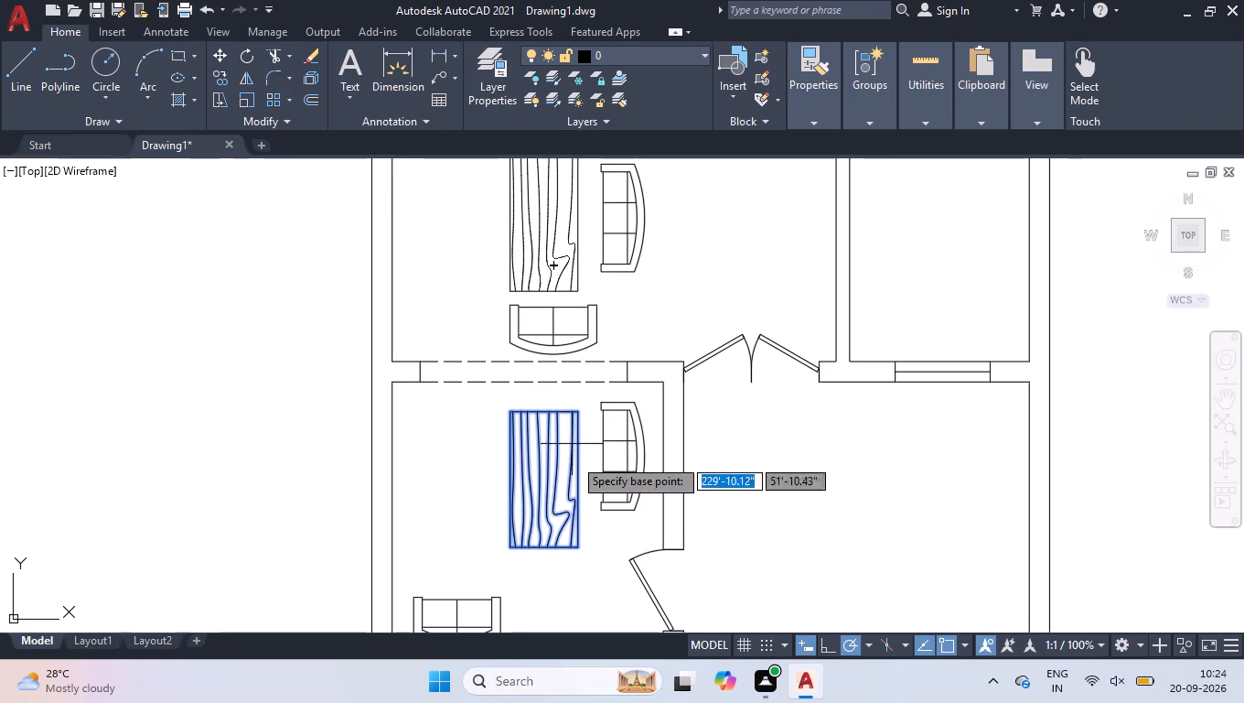
{"action": "scroll", "coordinate": [567, 565], "scroll_direction": "up", "scroll_amount": 2}
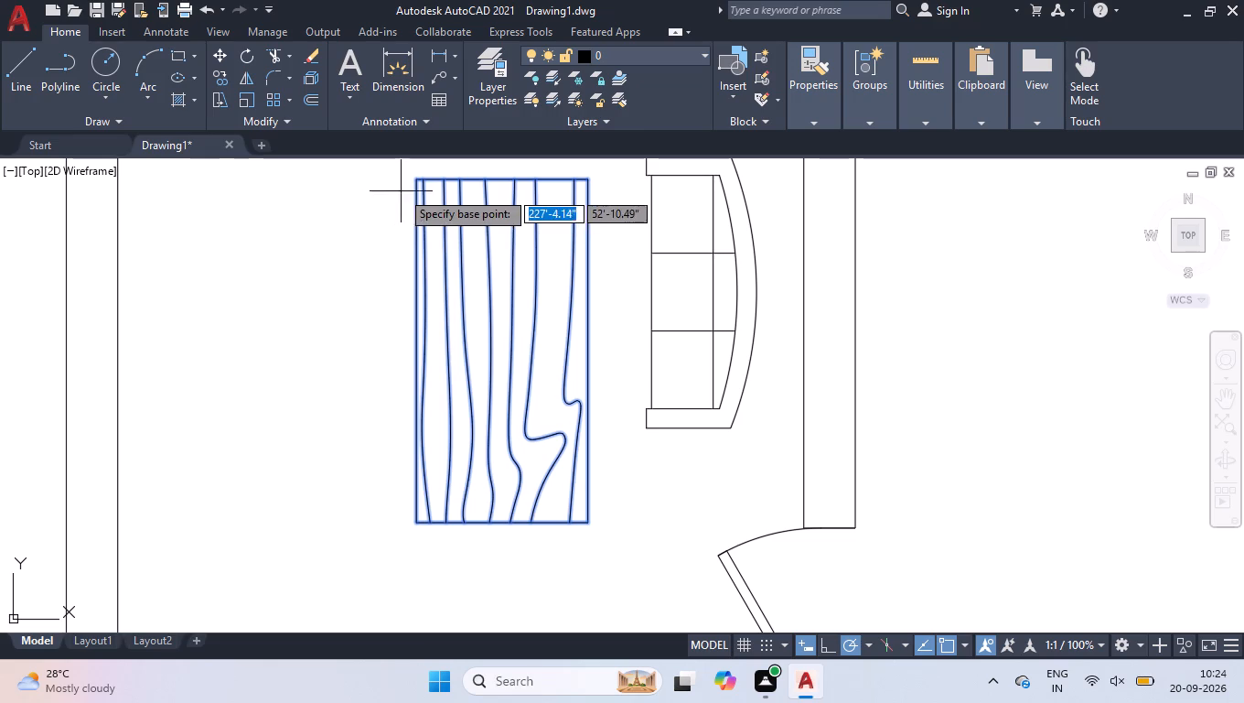
{"action": "left_click", "coordinate": [418, 184]}
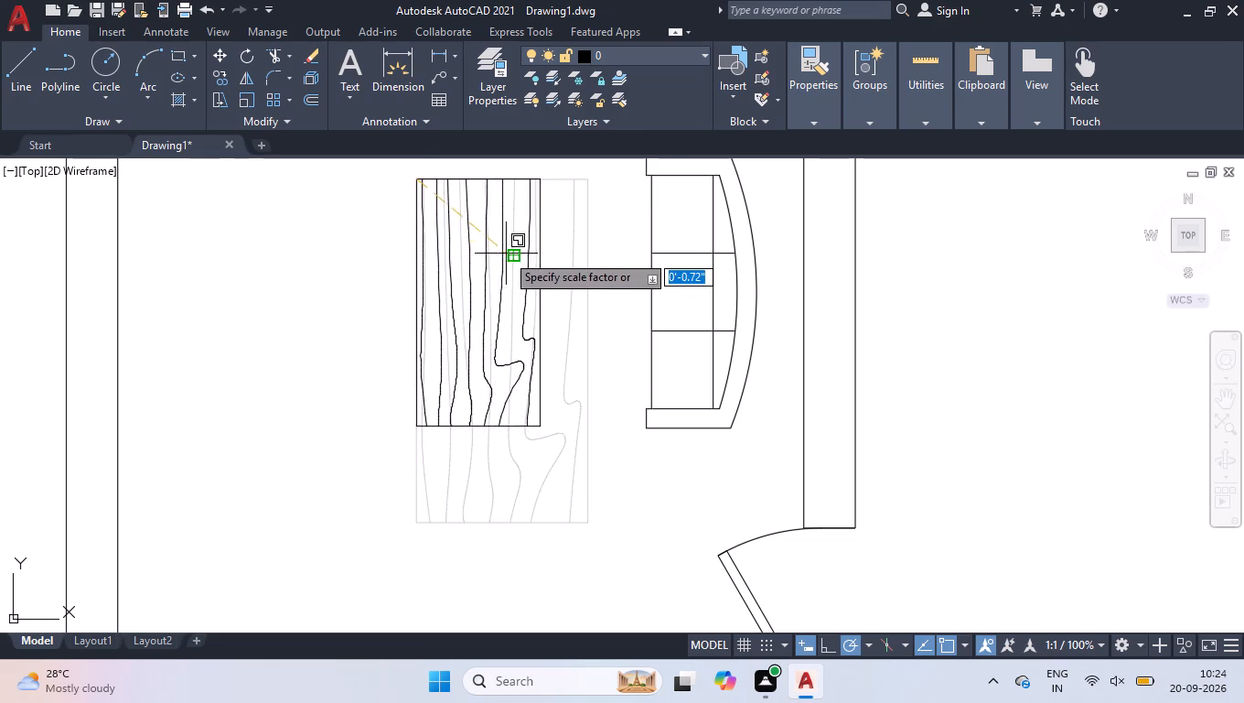
{"action": "left_click", "coordinate": [506, 254]}
Move the scaled table horizontally right by its upper-right corner grip, close to the copied three-seat sofa, and clear the selection.
{"action": "left_click", "coordinate": [550, 270]}
{"action": "left_click", "coordinate": [502, 310]}
{"action": "scroll", "coordinate": [571, 276], "scroll_direction": "down", "scroll_amount": 2}
{"action": "scroll", "coordinate": [587, 218], "scroll_direction": "up", "scroll_amount": 1}
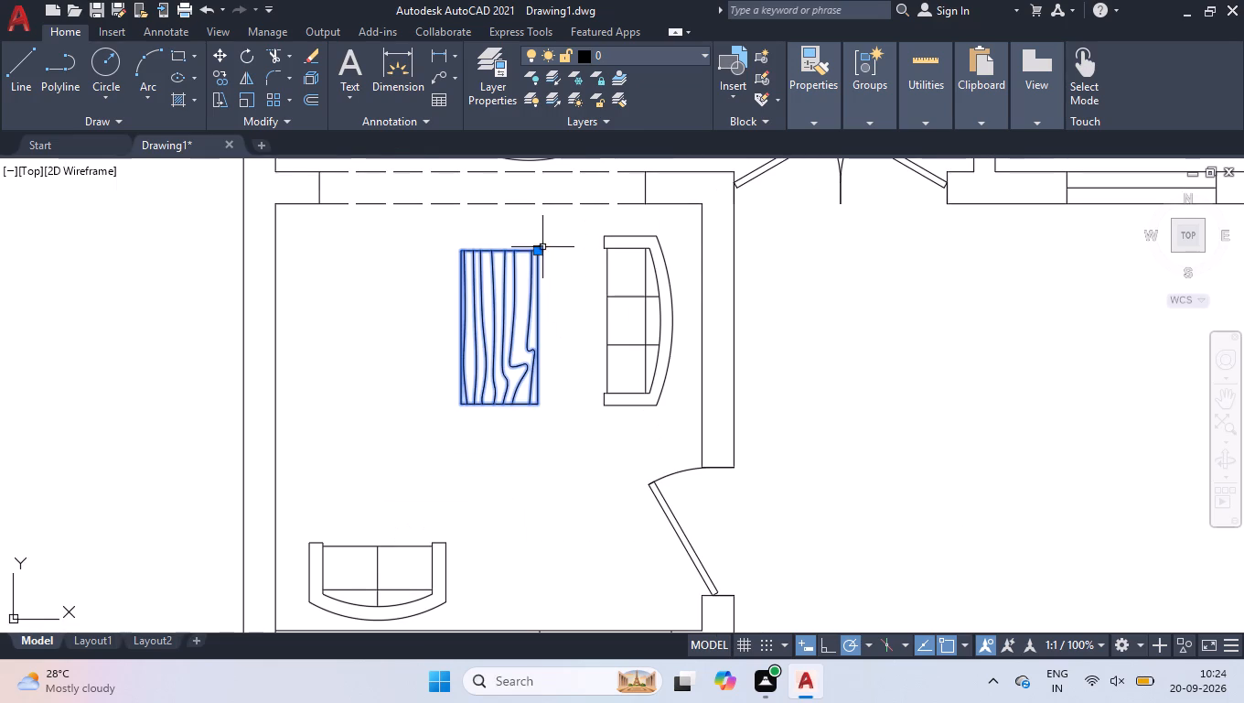
{"action": "left_click", "coordinate": [541, 246]}
{"action": "left_click", "coordinate": [584, 248]}
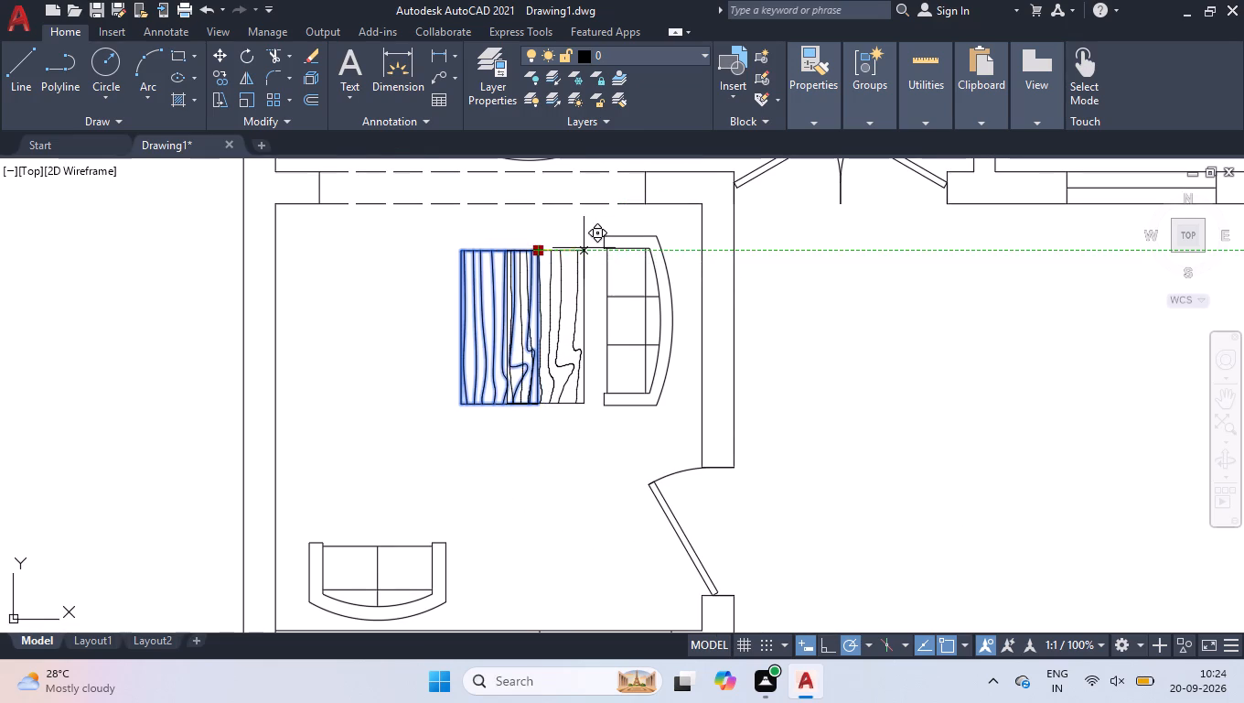
{"action": "right_click", "coordinate": [533, 211]}
{"action": "left_click", "coordinate": [649, 515]}
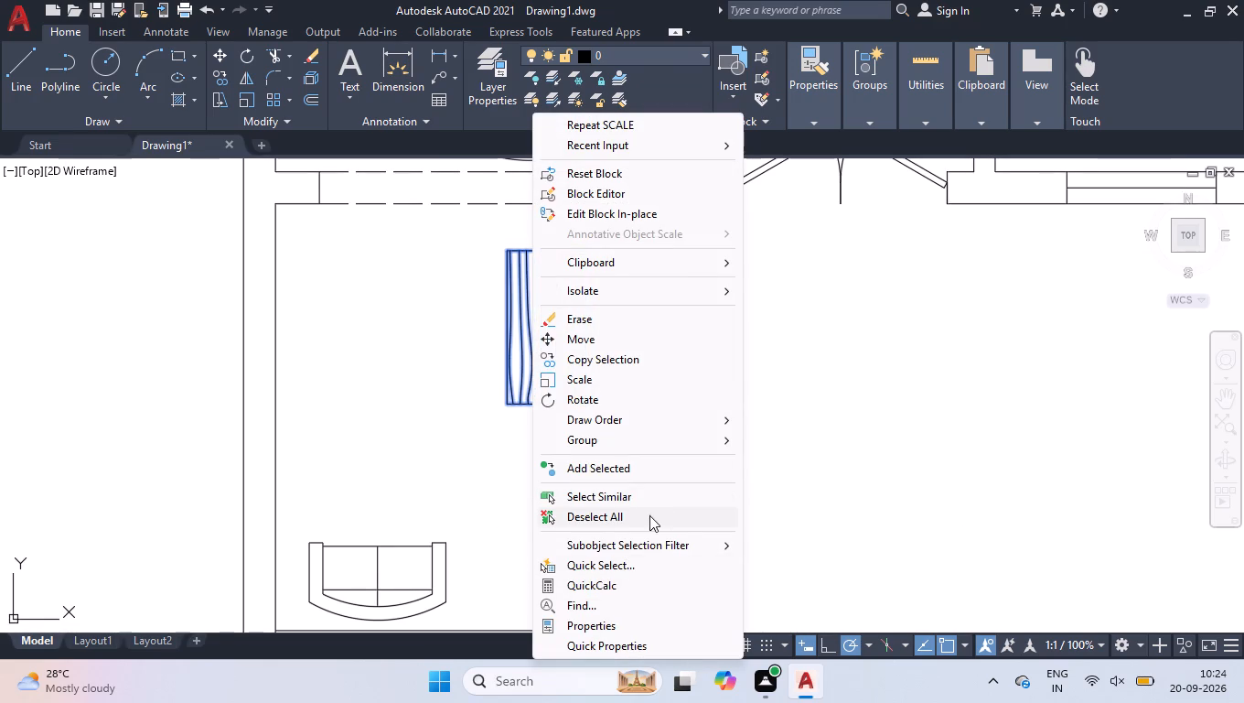
Rotate the double-bowl sink block outside the plan by 180° about the middle of its long edge.
{"action": "scroll", "coordinate": [383, 359], "scroll_direction": "down", "scroll_amount": 3}
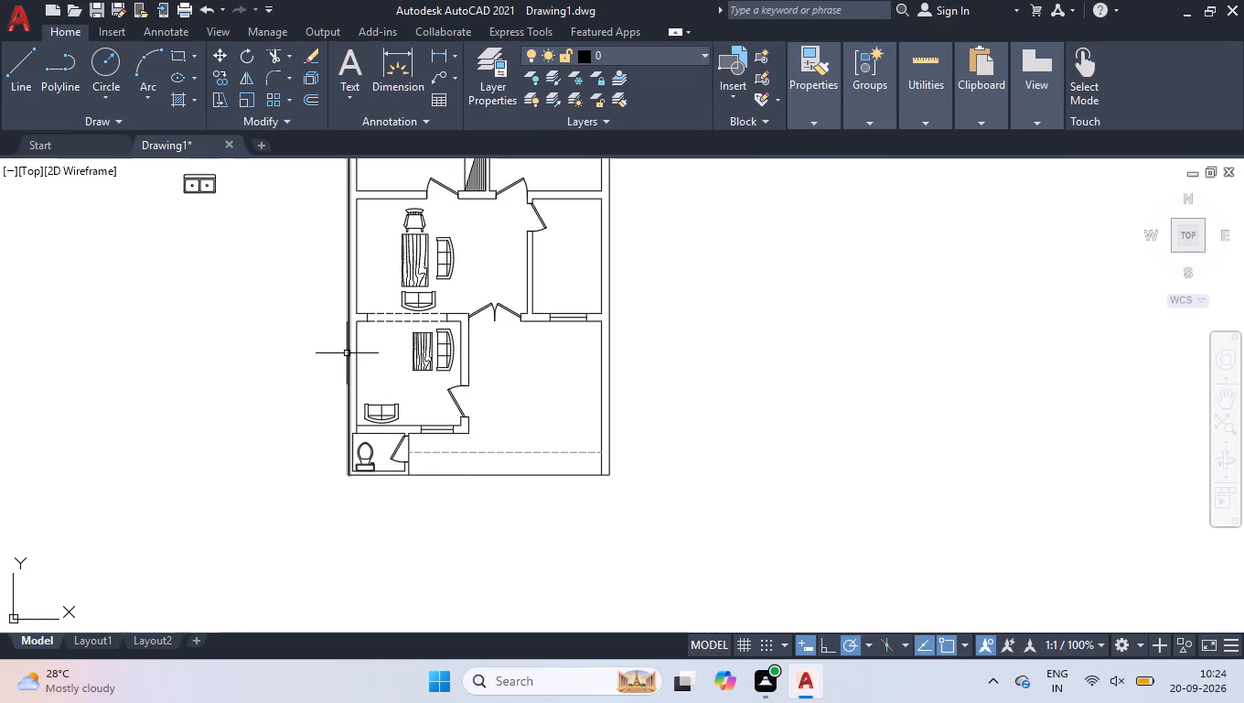
{"action": "scroll", "coordinate": [347, 352], "scroll_direction": "up", "scroll_amount": 1}
{"action": "scroll", "coordinate": [347, 352], "scroll_direction": "down", "scroll_amount": 1}
{"action": "scroll", "coordinate": [436, 472], "scroll_direction": "down", "scroll_amount": 3}
{"action": "scroll", "coordinate": [430, 461], "scroll_direction": "up", "scroll_amount": 2}
{"action": "left_click", "coordinate": [316, 309]}
{"action": "left_click", "coordinate": [305, 324]}
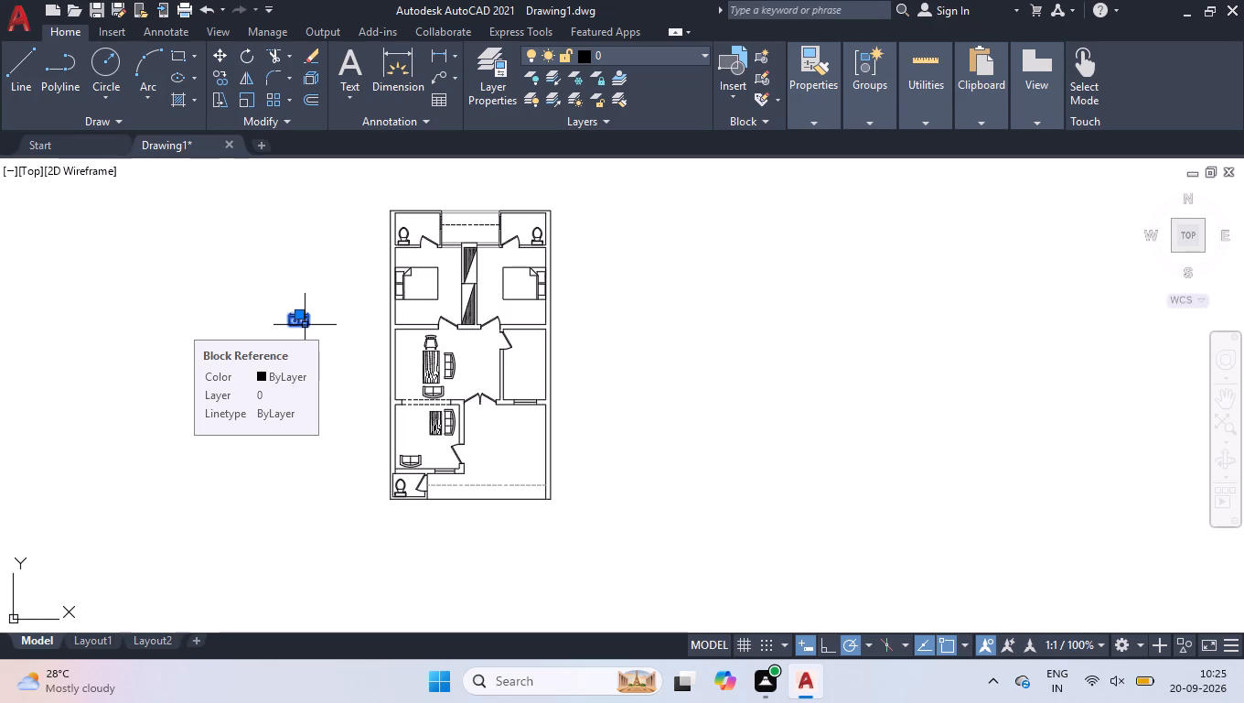
{"action": "type", "text": "ro"}
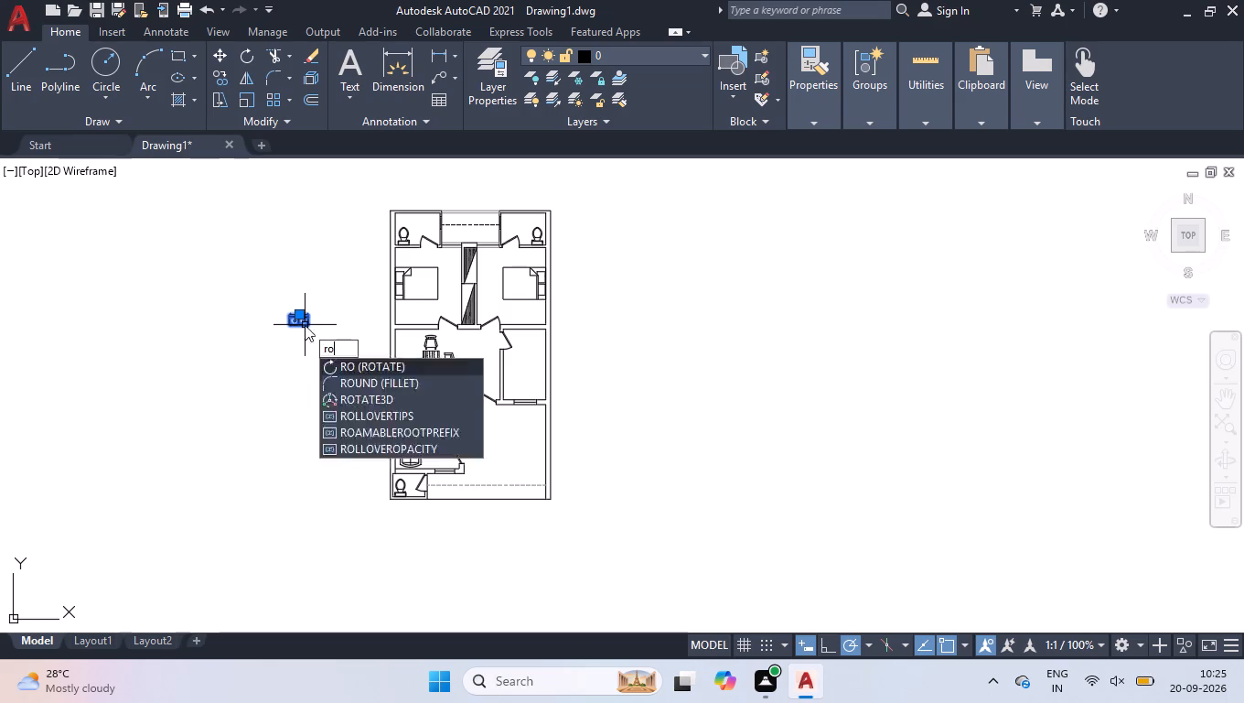
{"action": "key", "text": "Return"}
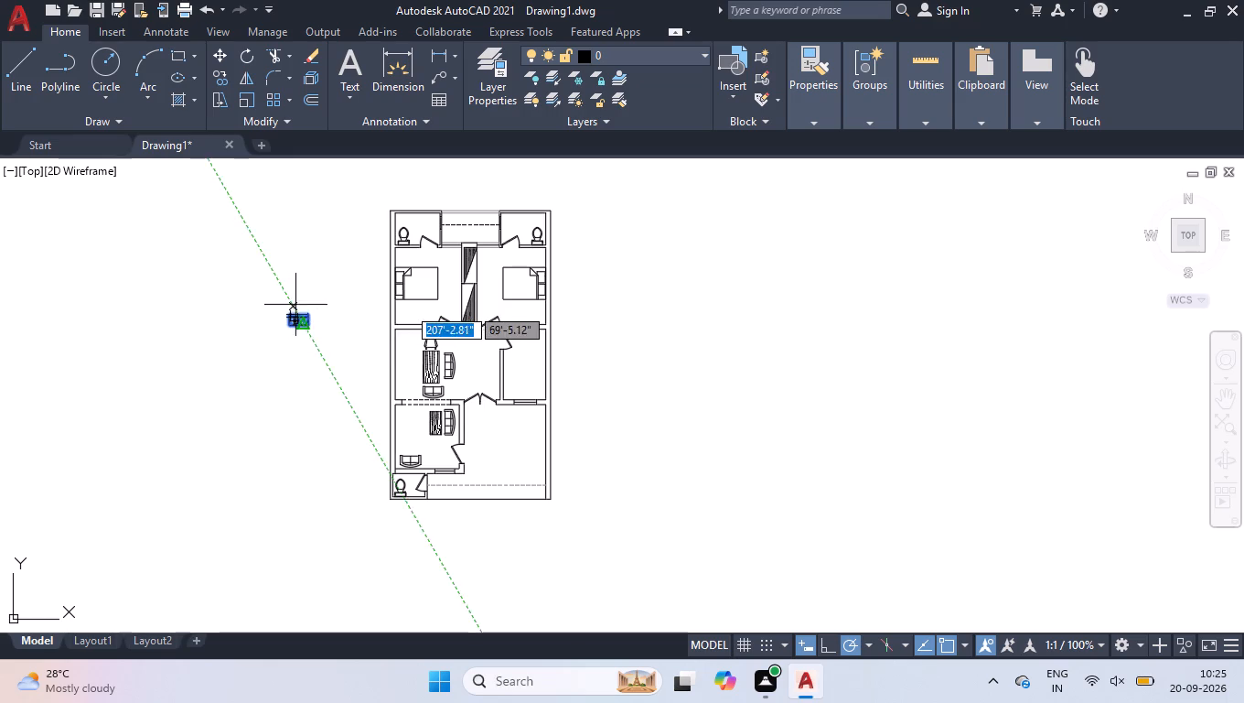
{"action": "left_click", "coordinate": [300, 313]}
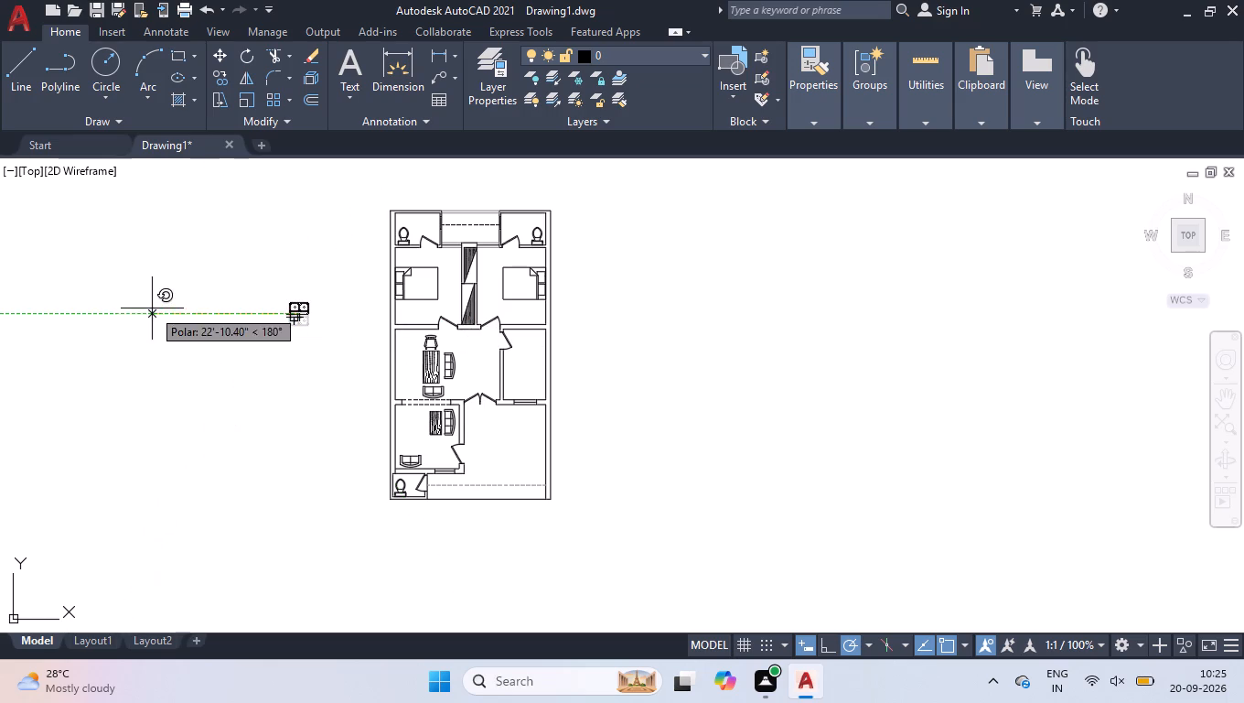
{"action": "left_click", "coordinate": [152, 307]}
Move the rotated sink into the small right-hand room, against its lower wall at the window, and clear the selection.
{"action": "left_click_drag", "start_coordinate": [225, 278], "coordinate": [242, 300]}
{"action": "left_click", "coordinate": [318, 343]}
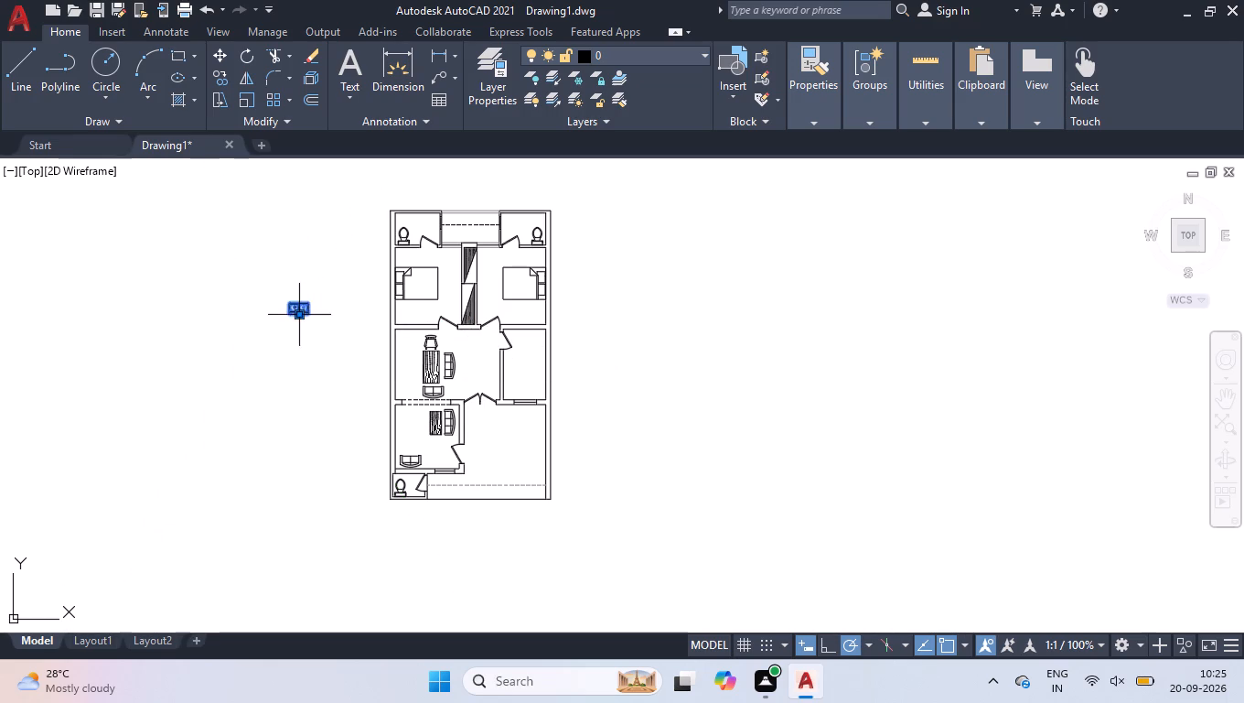
{"action": "left_click", "coordinate": [298, 315]}
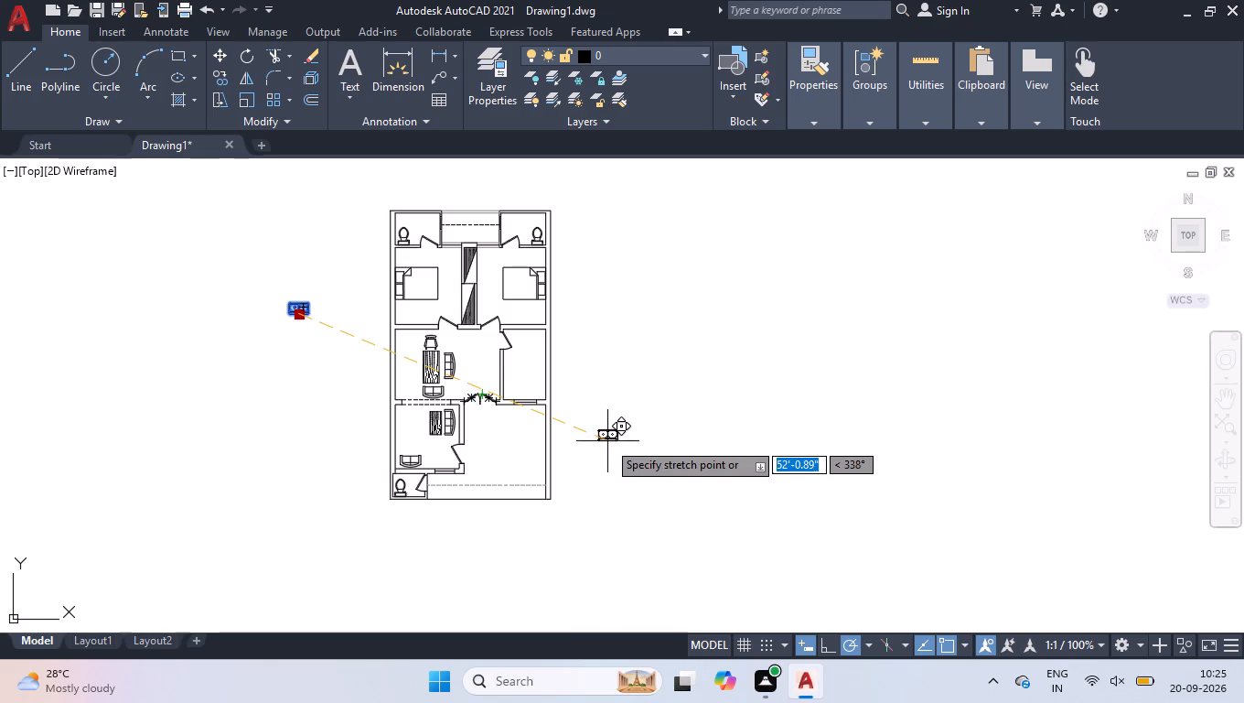
{"action": "scroll", "coordinate": [514, 420], "scroll_direction": "up", "scroll_amount": 3}
{"action": "scroll", "coordinate": [517, 340], "scroll_direction": "up", "scroll_amount": 3}
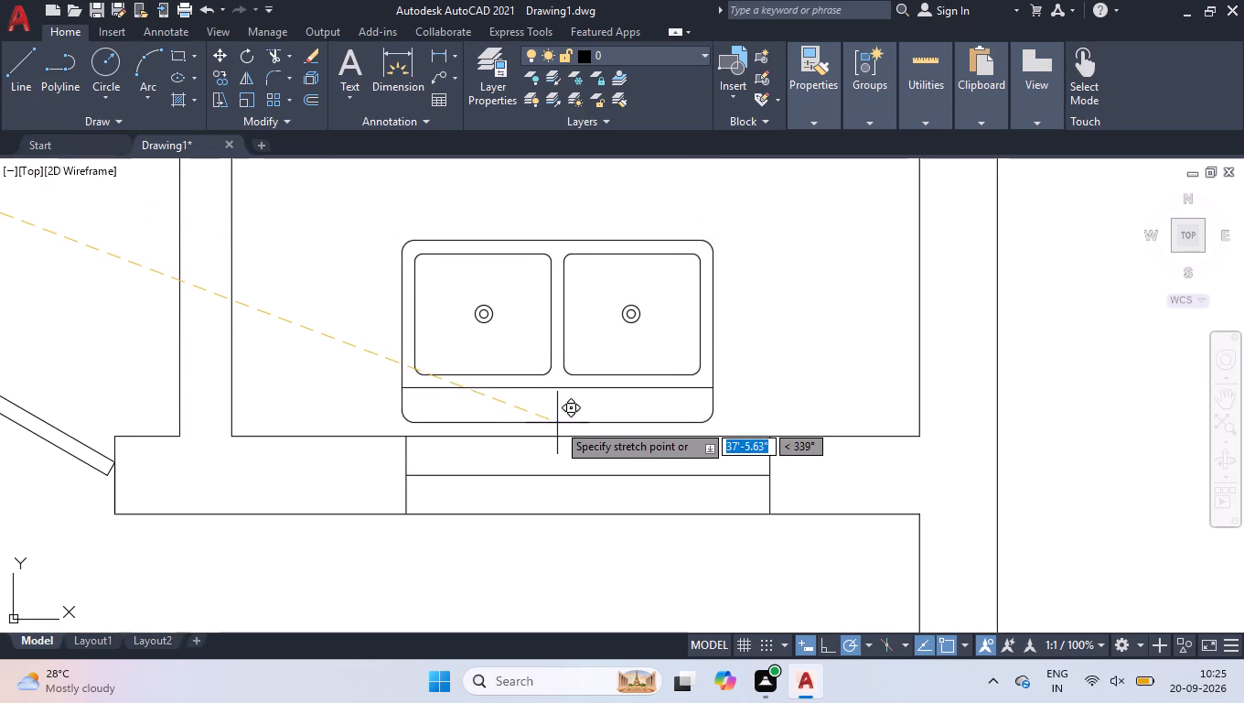
{"action": "left_click", "coordinate": [586, 433]}
{"action": "right_click", "coordinate": [568, 361]}
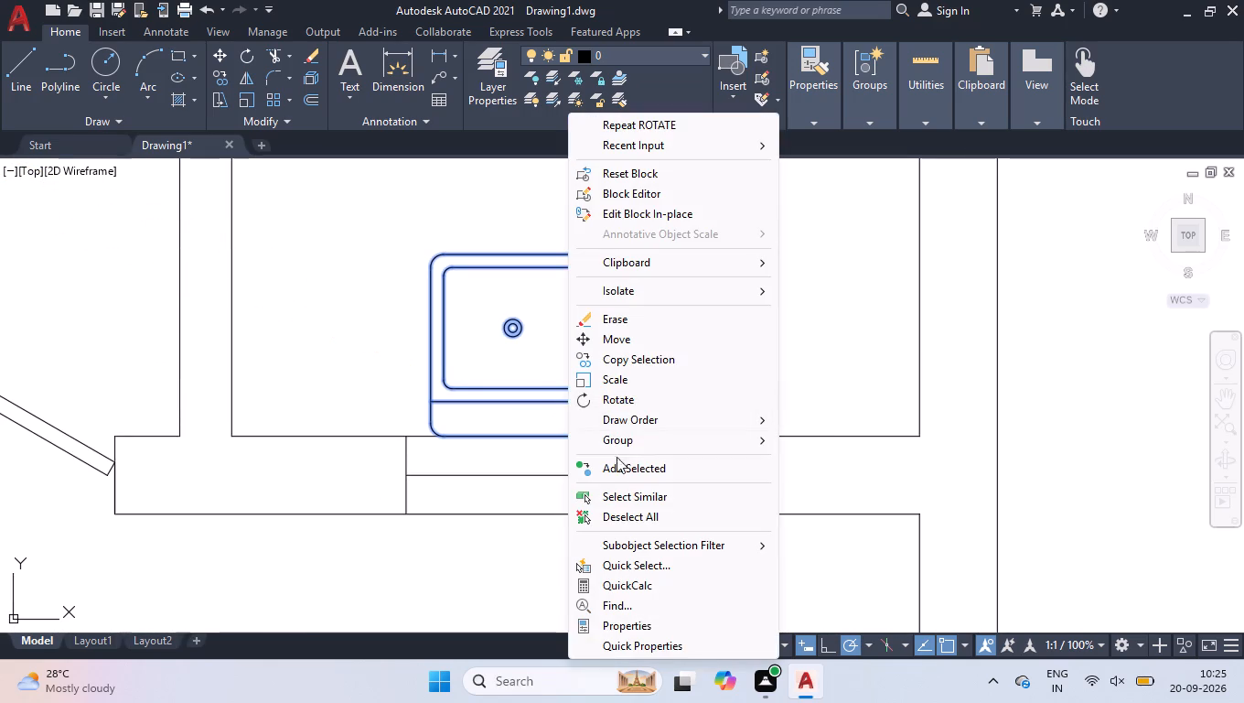
{"action": "left_click", "coordinate": [612, 513]}
Create a multiline text box beside the WC in the upper-left toilet, with 4" text height and centred alignment.
{"action": "scroll", "coordinate": [560, 413], "scroll_direction": "down", "scroll_amount": 2}
{"action": "scroll", "coordinate": [622, 361], "scroll_direction": "down", "scroll_amount": 3}
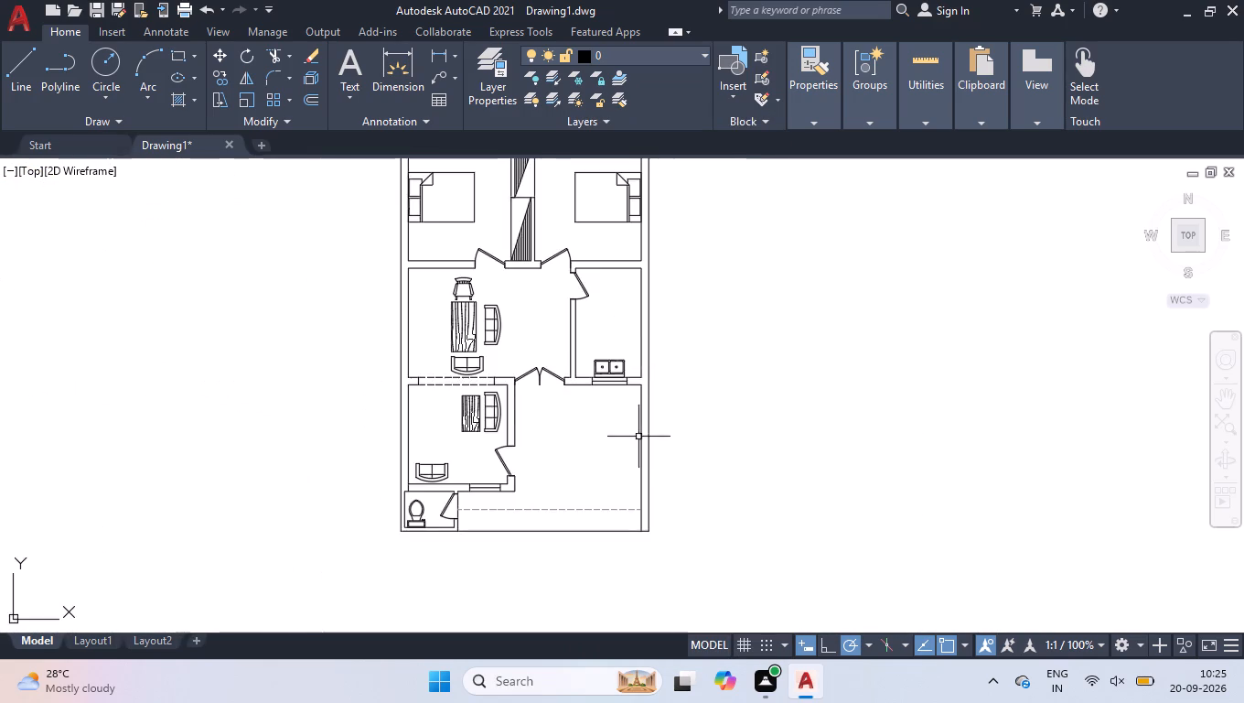
{"action": "scroll", "coordinate": [638, 436], "scroll_direction": "down", "scroll_amount": 2}
{"action": "scroll", "coordinate": [603, 341], "scroll_direction": "up", "scroll_amount": 2}
{"action": "scroll", "coordinate": [462, 219], "scroll_direction": "up", "scroll_amount": 2}
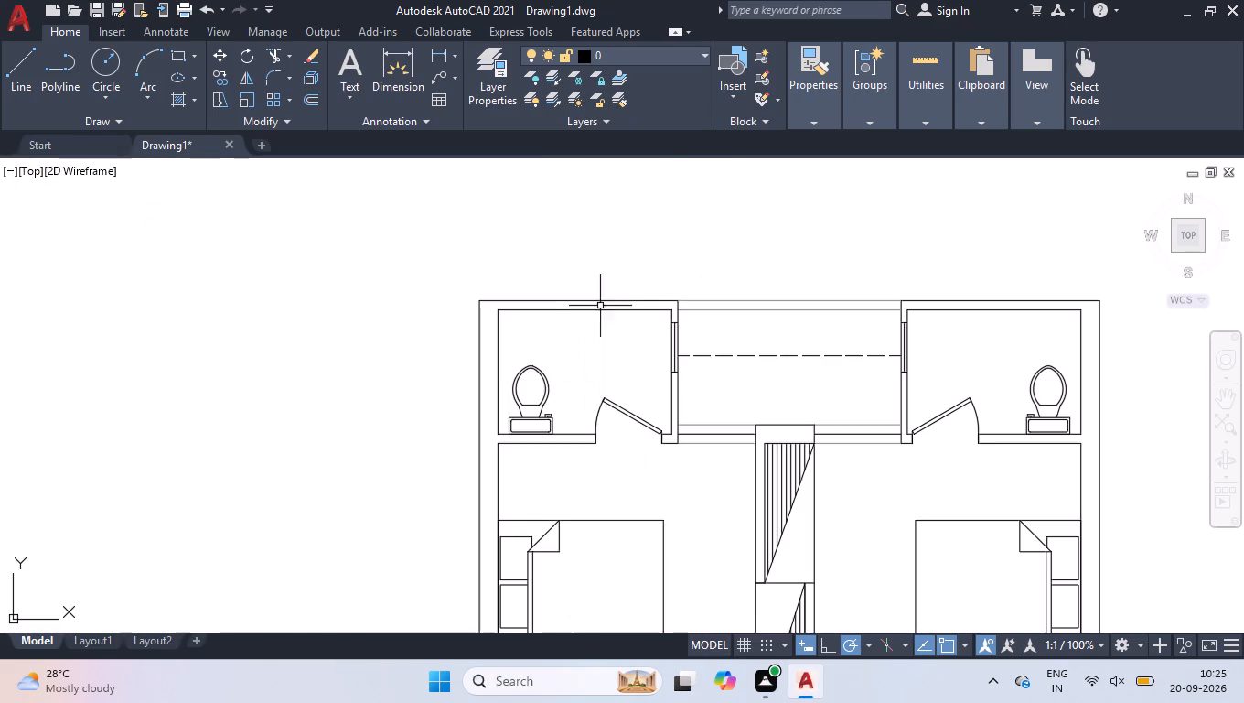
{"action": "scroll", "coordinate": [478, 265], "scroll_direction": "down", "scroll_amount": 3}
{"action": "scroll", "coordinate": [512, 276], "scroll_direction": "up", "scroll_amount": 4}
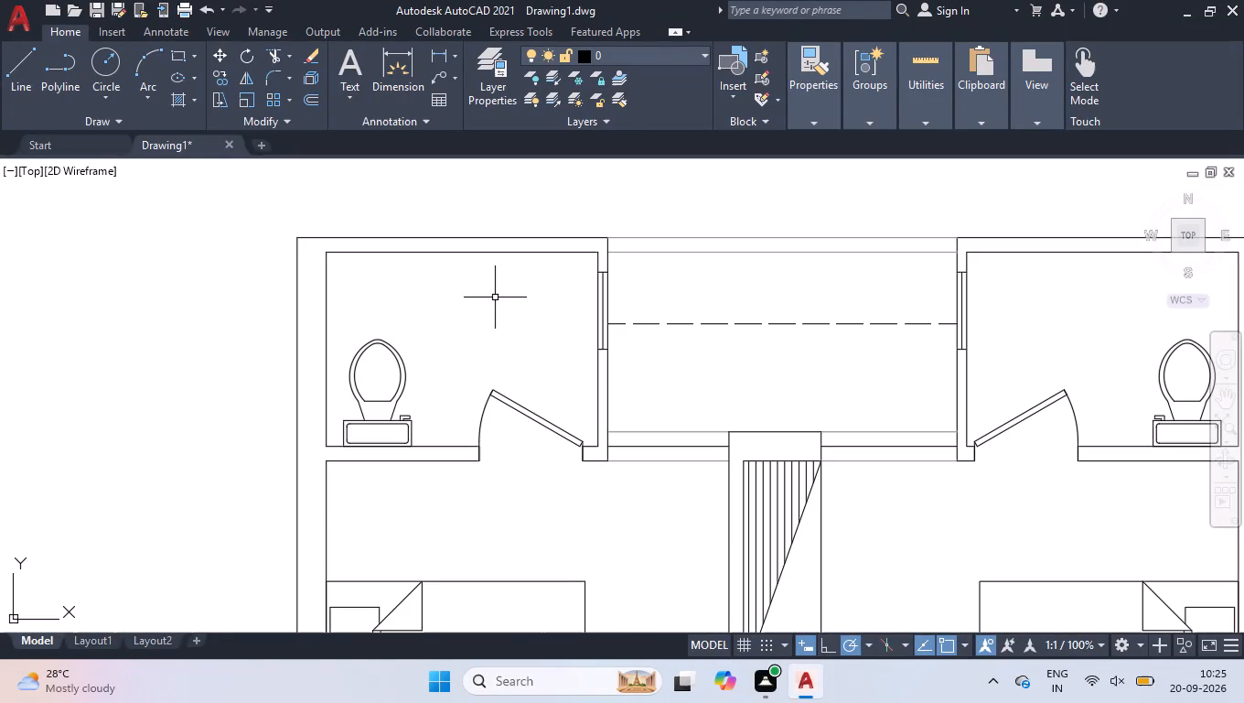
{"action": "left_click", "coordinate": [345, 62]}
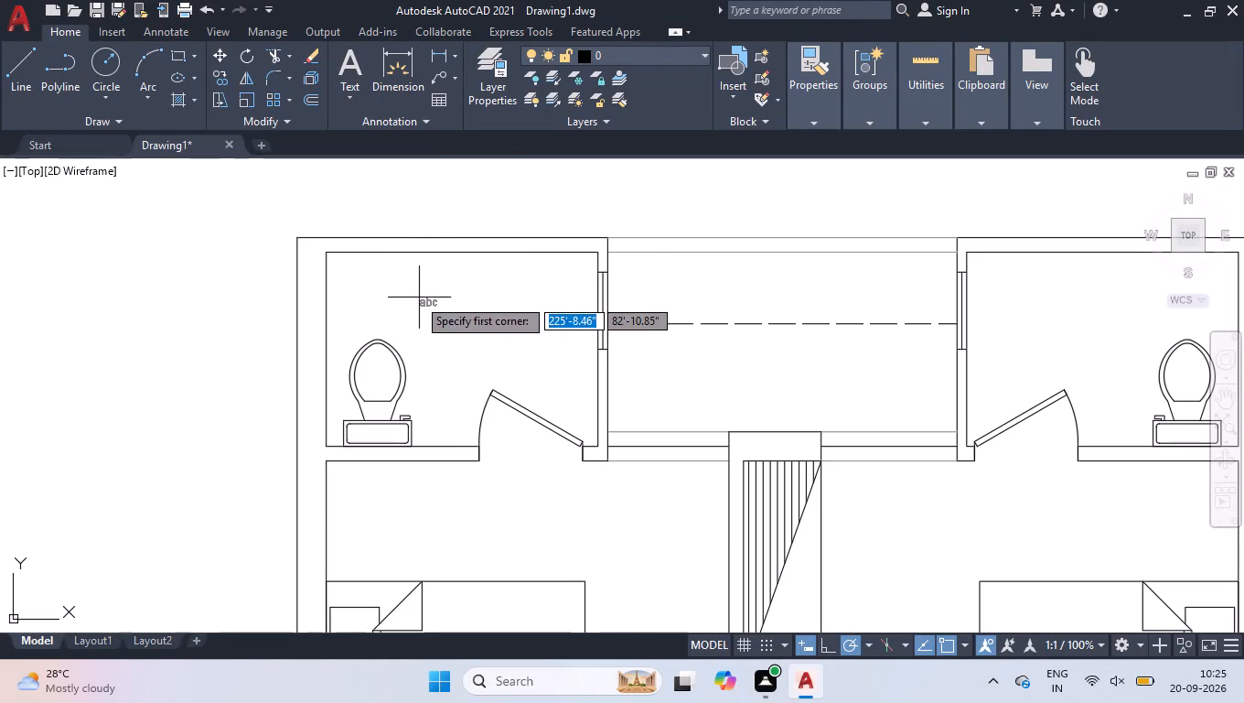
{"action": "left_click", "coordinate": [416, 297]}
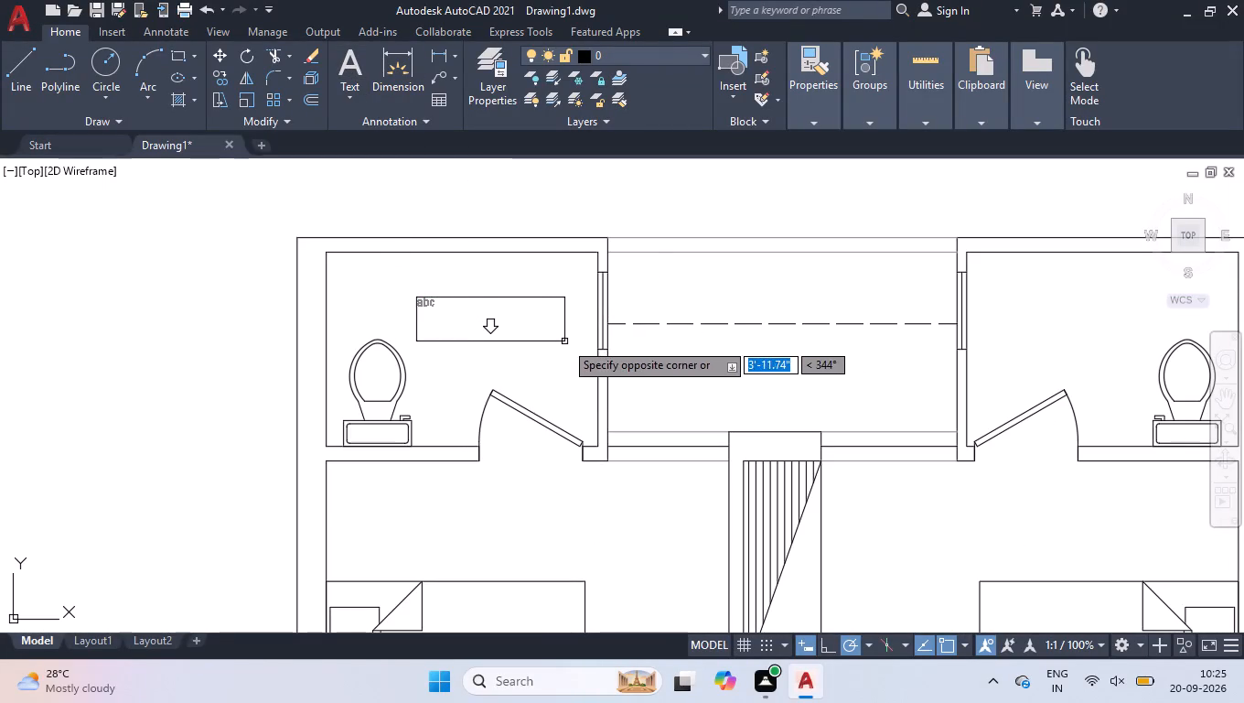
{"action": "left_click", "coordinate": [565, 344]}
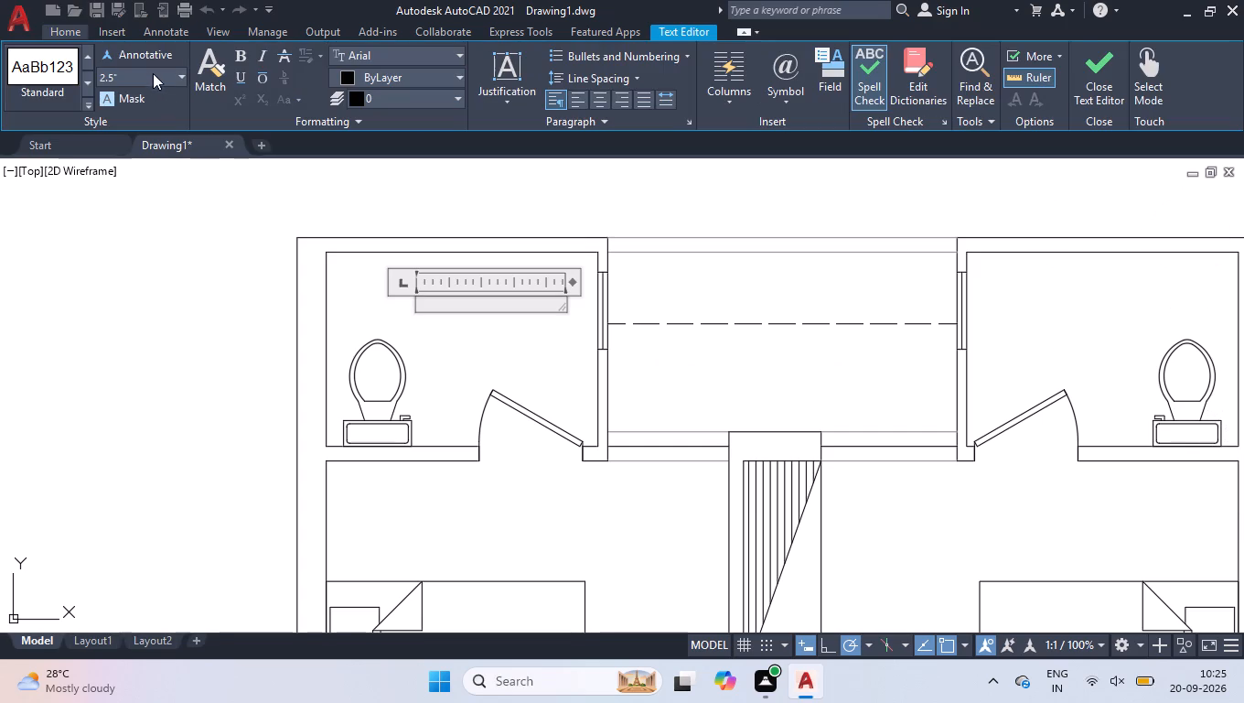
{"action": "left_click", "coordinate": [149, 67]}
{"action": "key", "text": "4"}
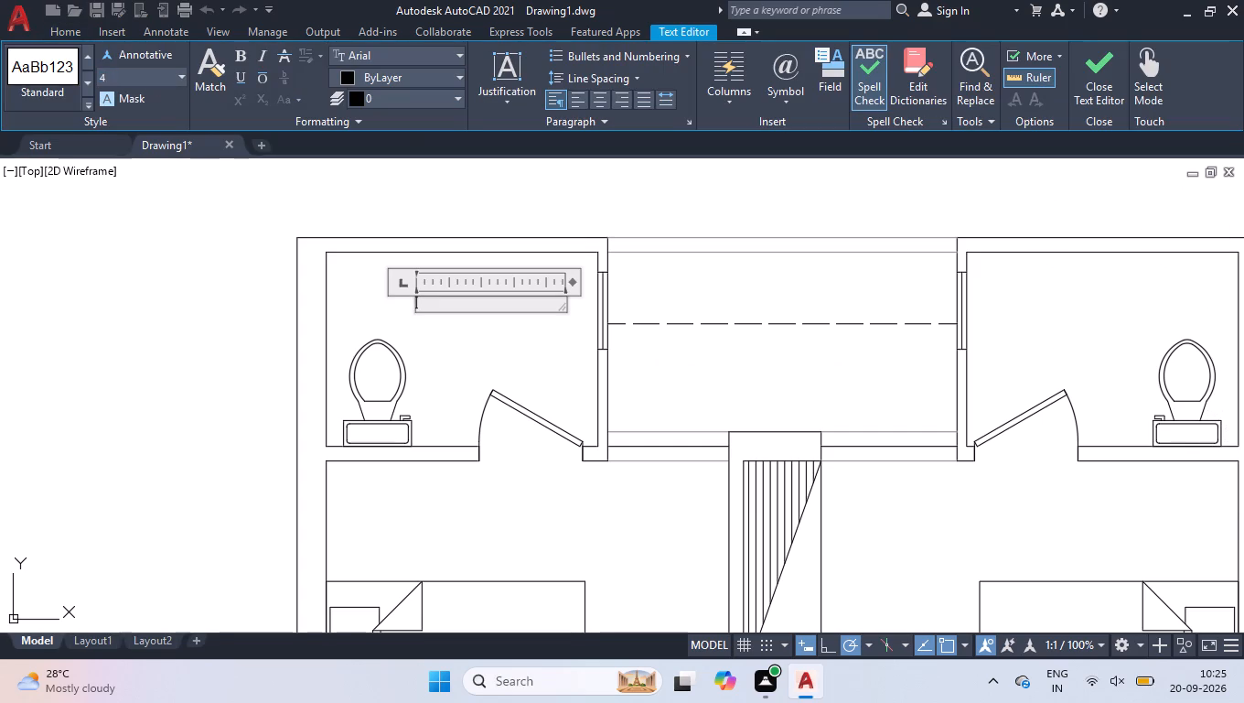
{"action": "key", "text": "Return"}
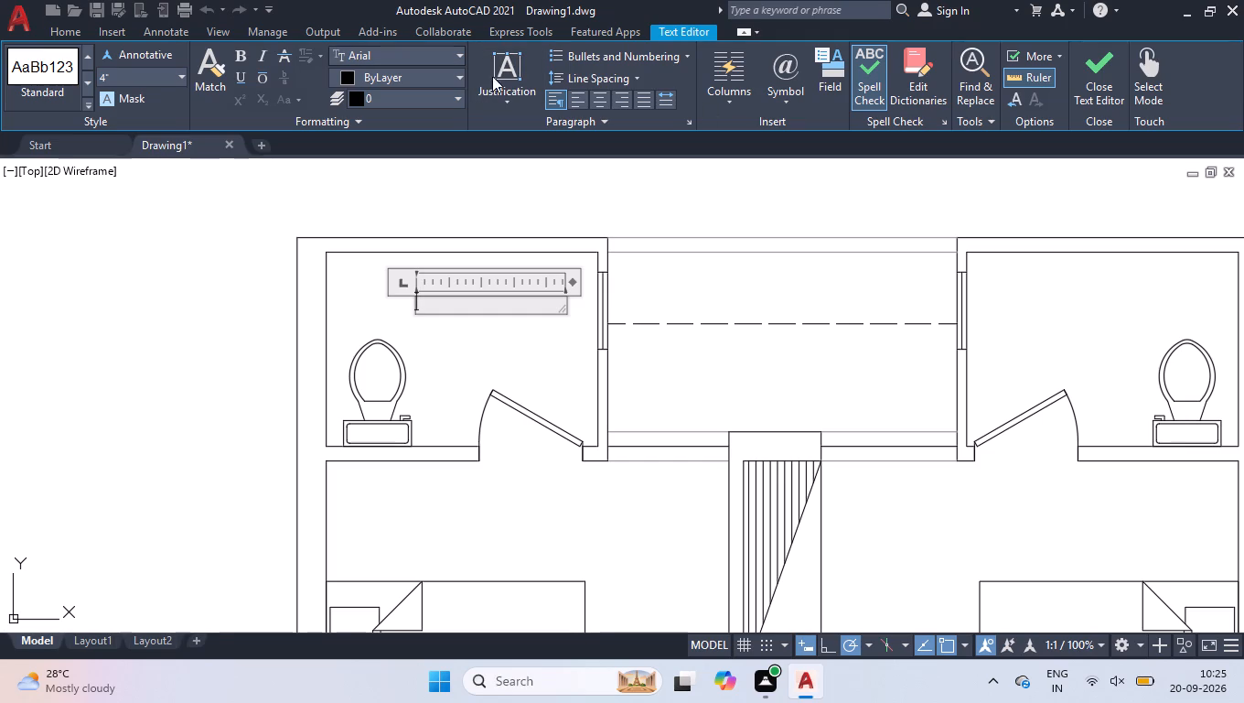
{"action": "left_click", "coordinate": [592, 104]}
{"action": "left_click", "coordinate": [503, 304]}
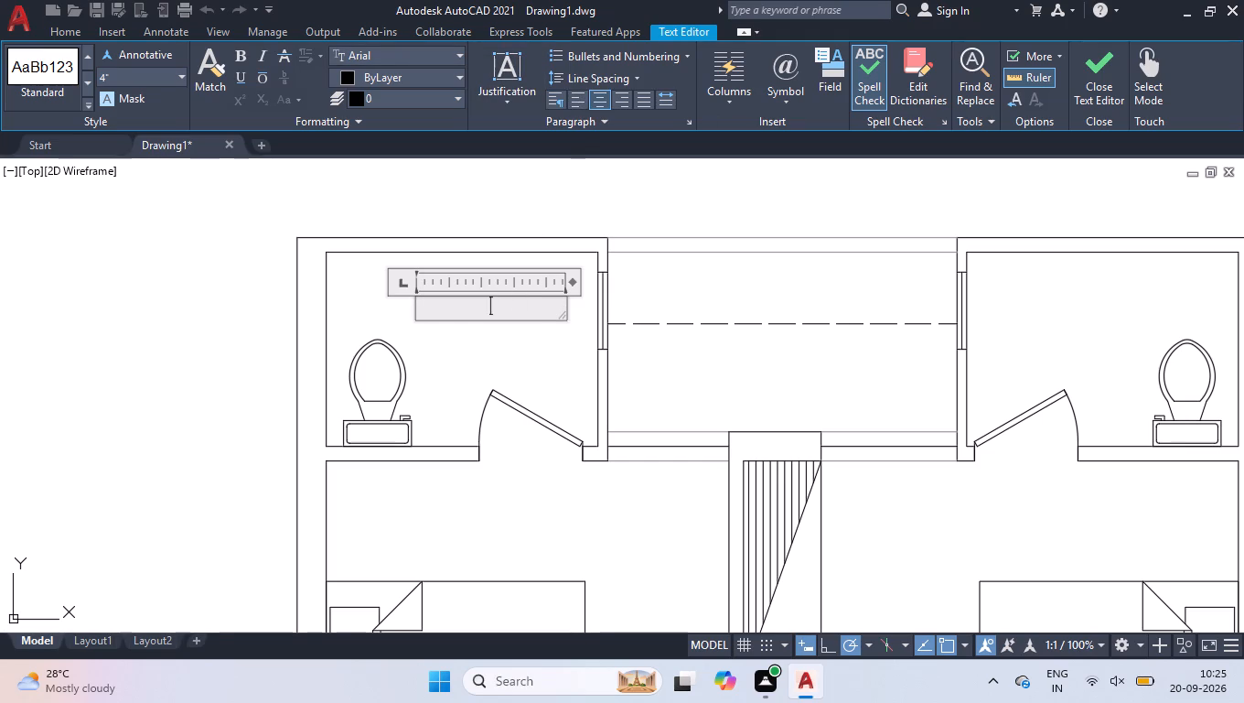
Enter the two-line room label TOILET and 7'-0" X 5'-0" in the text box and finish the text.
{"action": "type", "text": "toilet"}
{"action": "key", "text": "BackSpace"}
{"action": "key", "text": "BackSpace"}
{"action": "key", "text": "BackSpace"}
{"action": "key", "text": "BackSpace"}
{"action": "key", "text": "BackSpace"}
{"action": "key", "text": "BackSpace"}
{"action": "type", "text": "TOILET"}
{"action": "key", "text": "Return"}
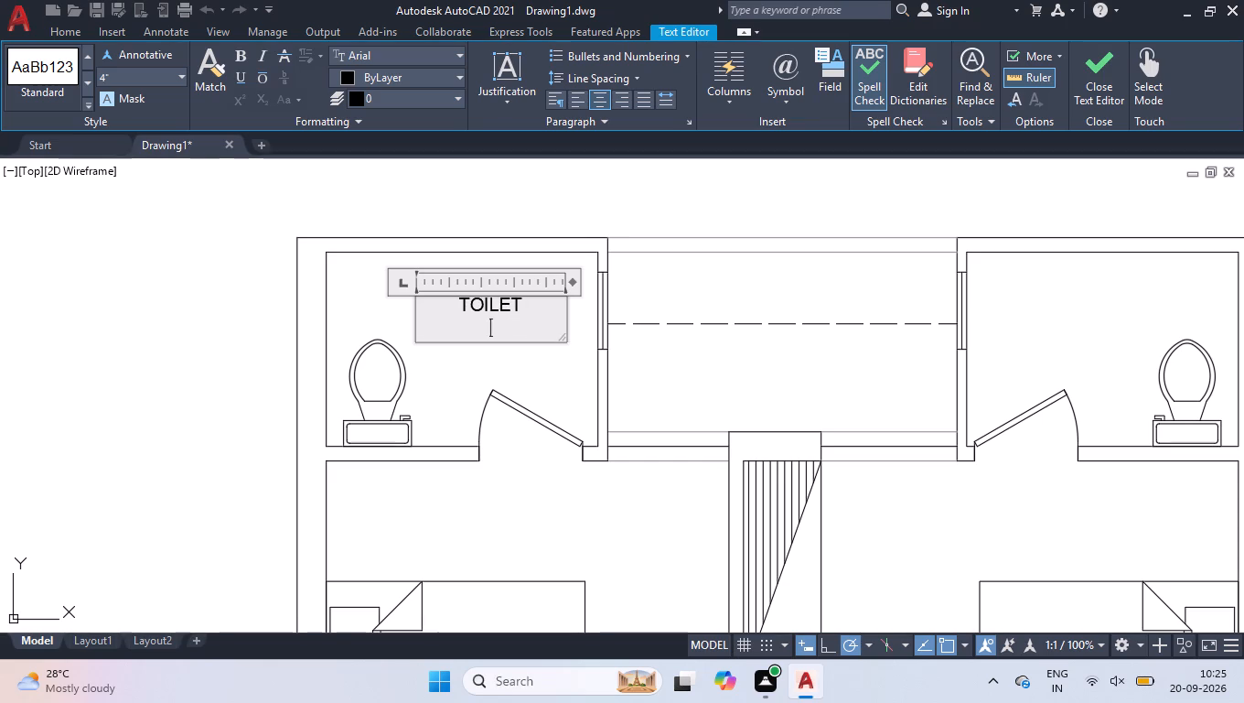
{"action": "type", "text": "7'-0\" X 5'-0\""}
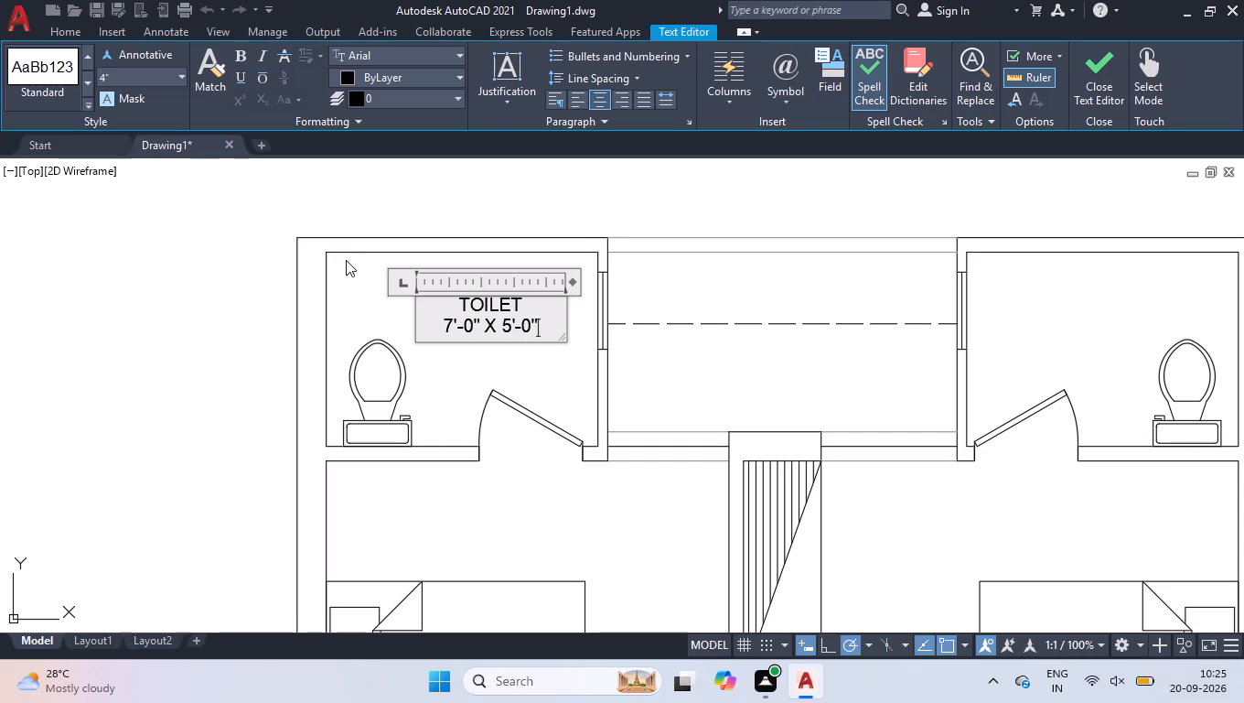
{"action": "left_click", "coordinate": [355, 269]}
{"action": "left_click", "coordinate": [459, 309]}
{"action": "left_click", "coordinate": [502, 336]}
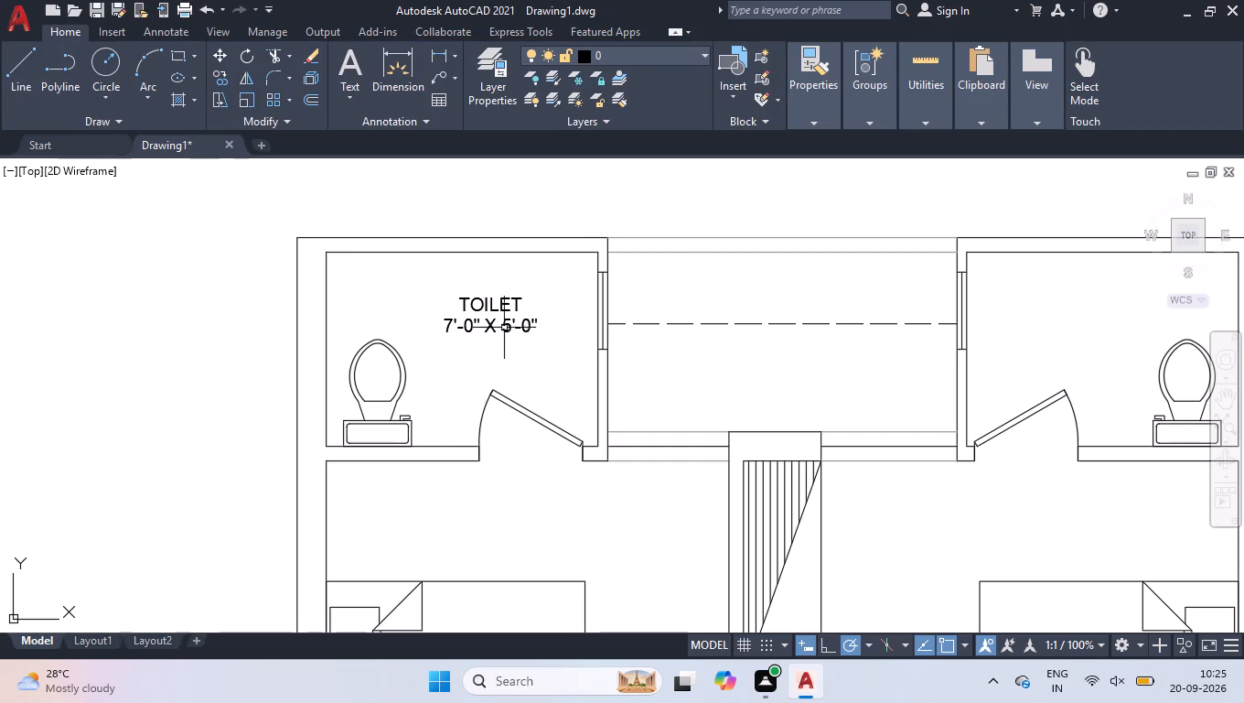
Copy the TOILET label about 7'-6" right into the middle open area and about 16'-5" right into the upper-right toilet.
{"action": "left_click", "coordinate": [509, 319]}
{"action": "type", "text": "COP"}
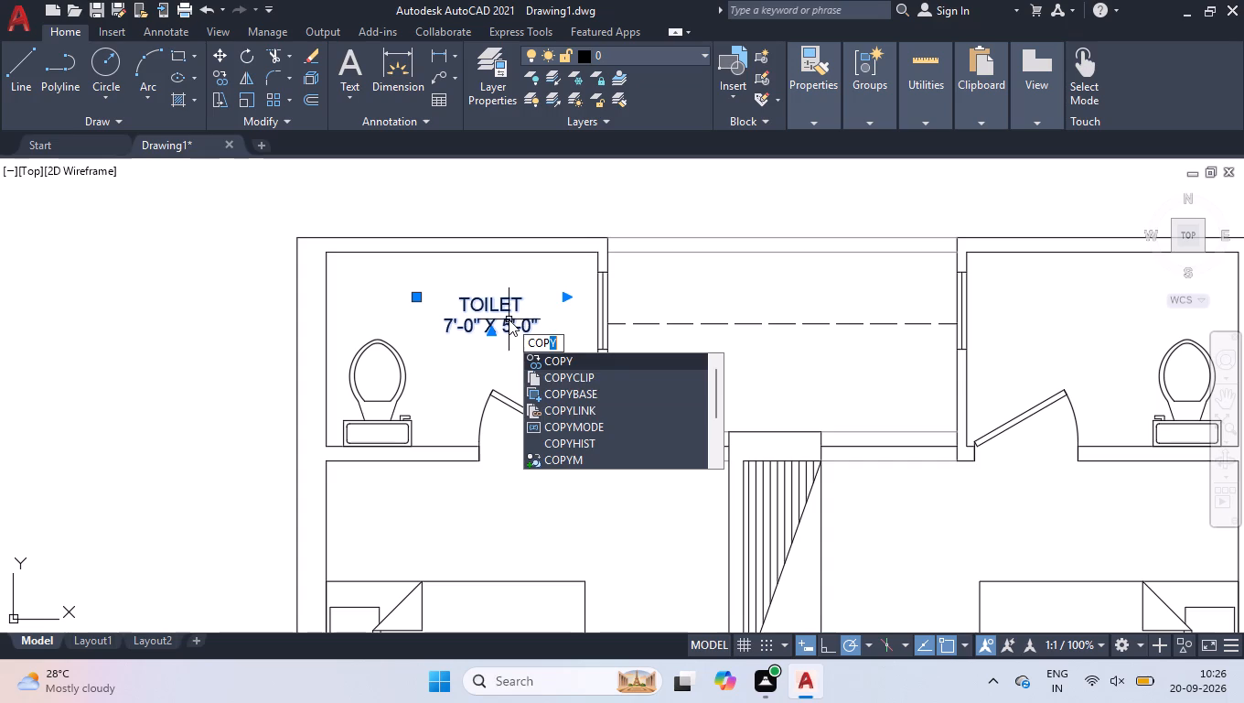
{"action": "key", "text": "Return"}
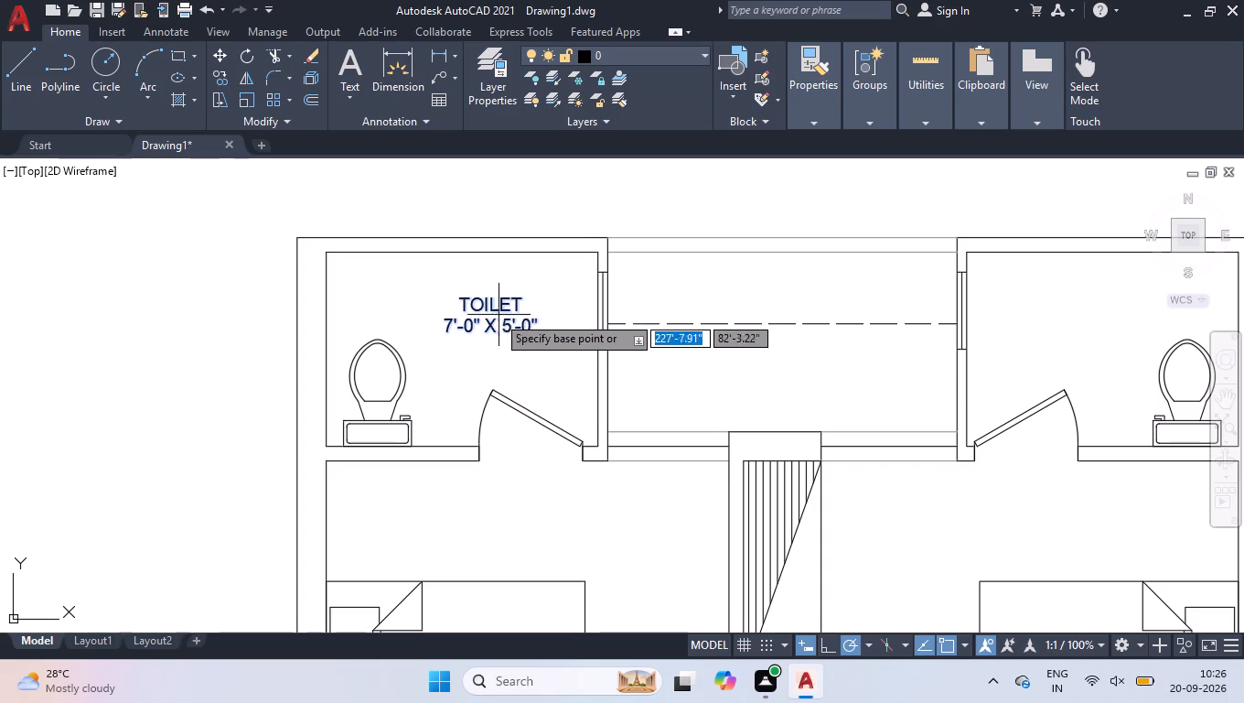
{"action": "left_click", "coordinate": [484, 312]}
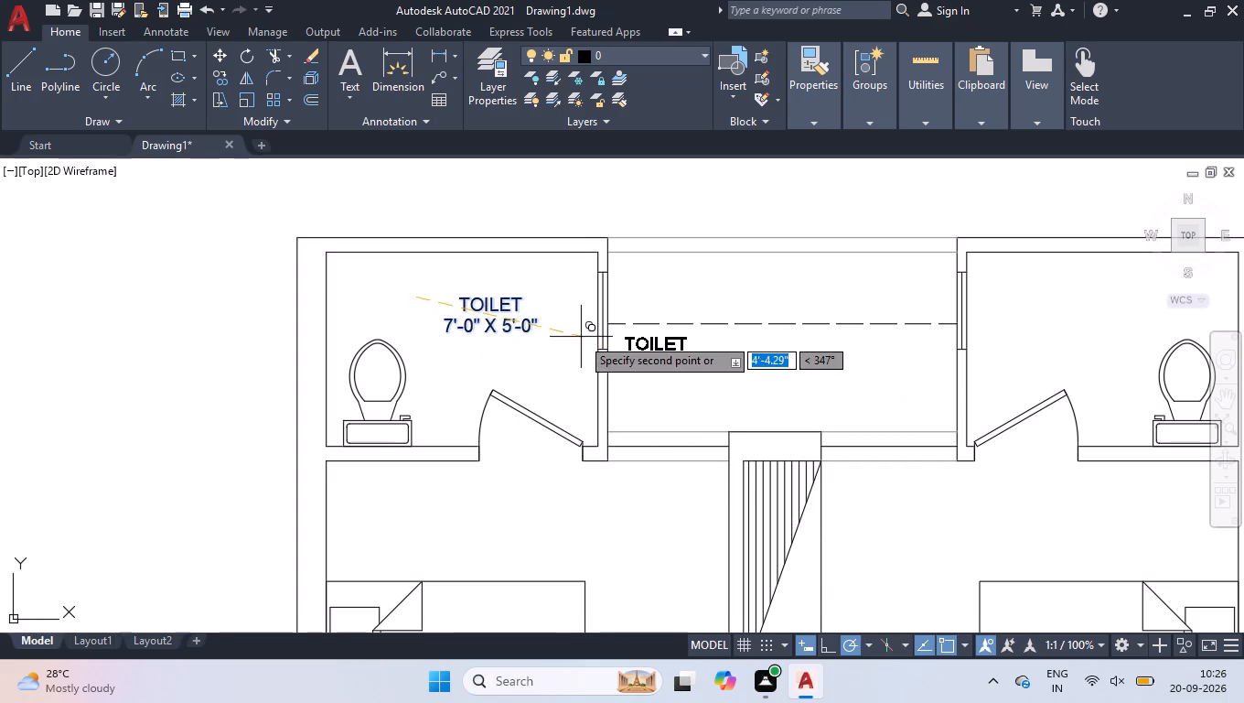
{"action": "scroll", "coordinate": [580, 337], "scroll_direction": "down", "scroll_amount": 1}
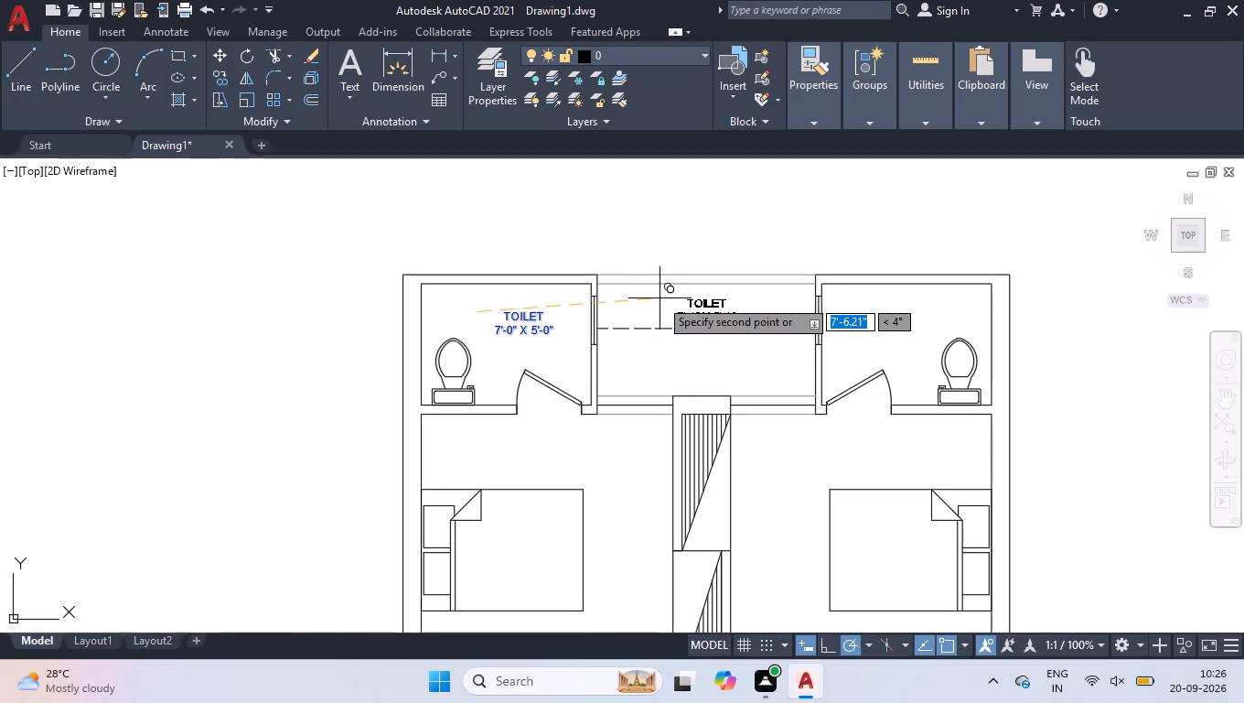
{"action": "left_click", "coordinate": [660, 298]}
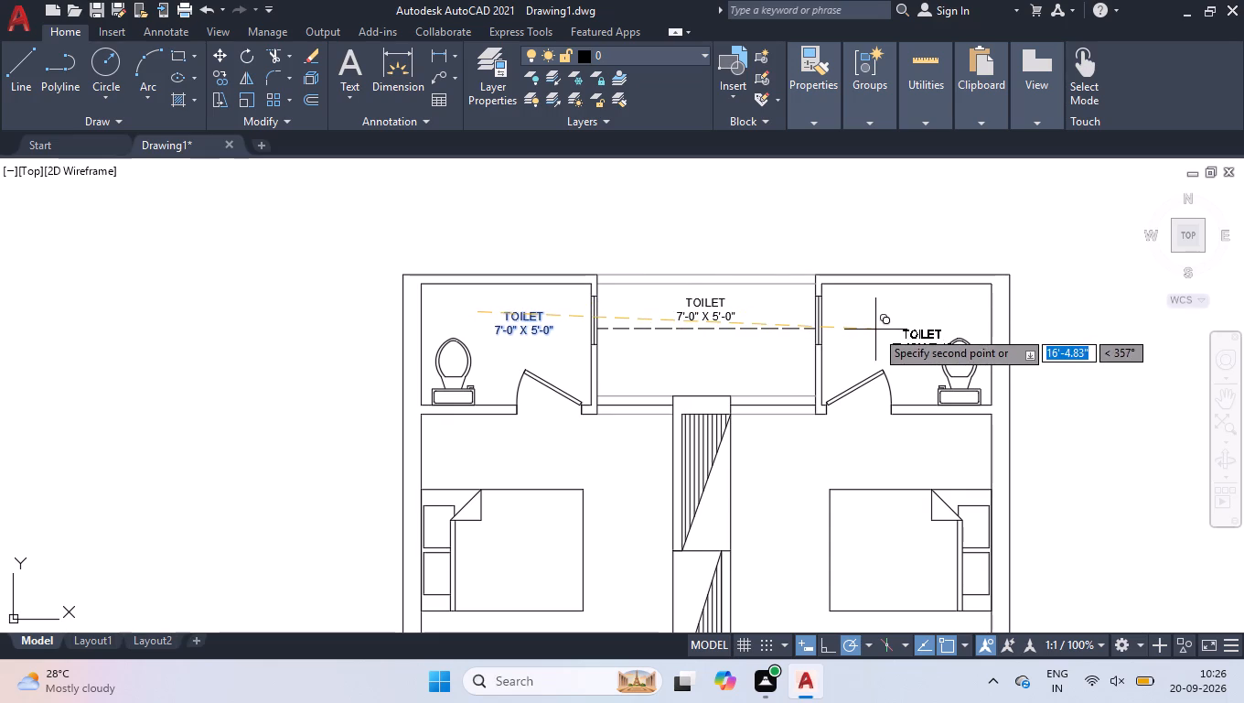
{"action": "left_click", "coordinate": [872, 329]}
{"action": "key", "text": "v"}
{"action": "key", "text": "space"}
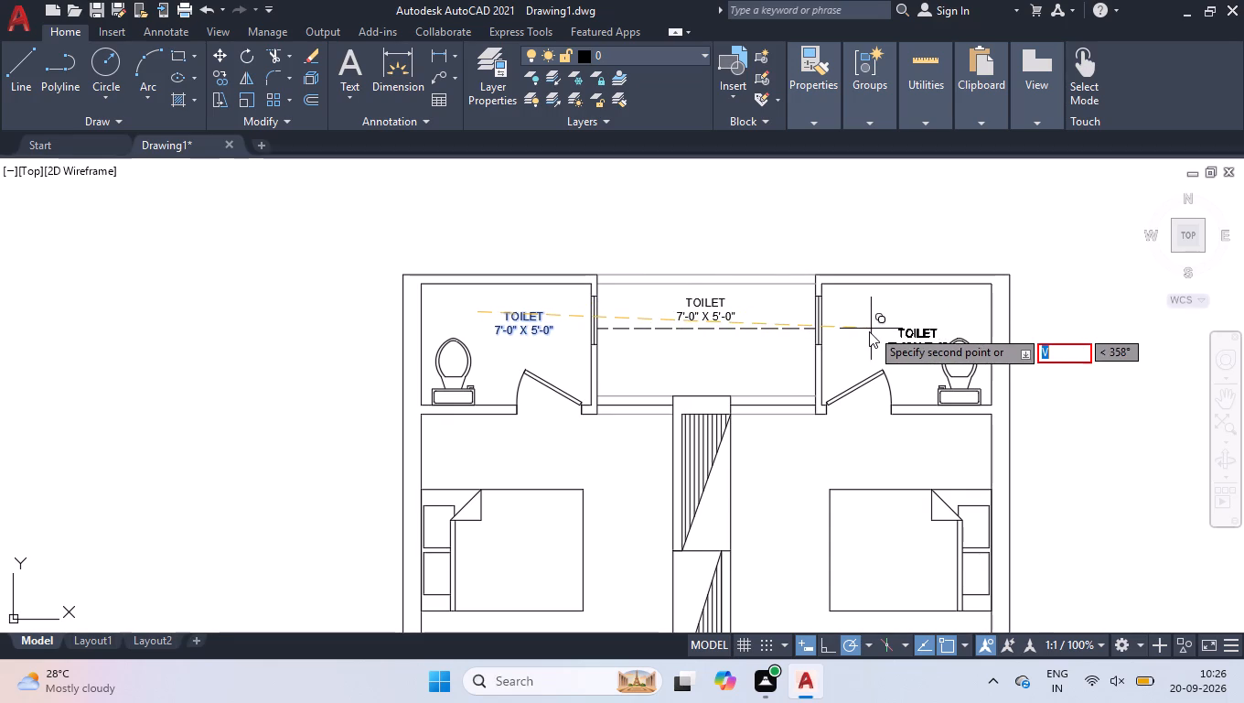
{"action": "key", "text": "BackSpace"}
{"action": "key", "text": "space"}
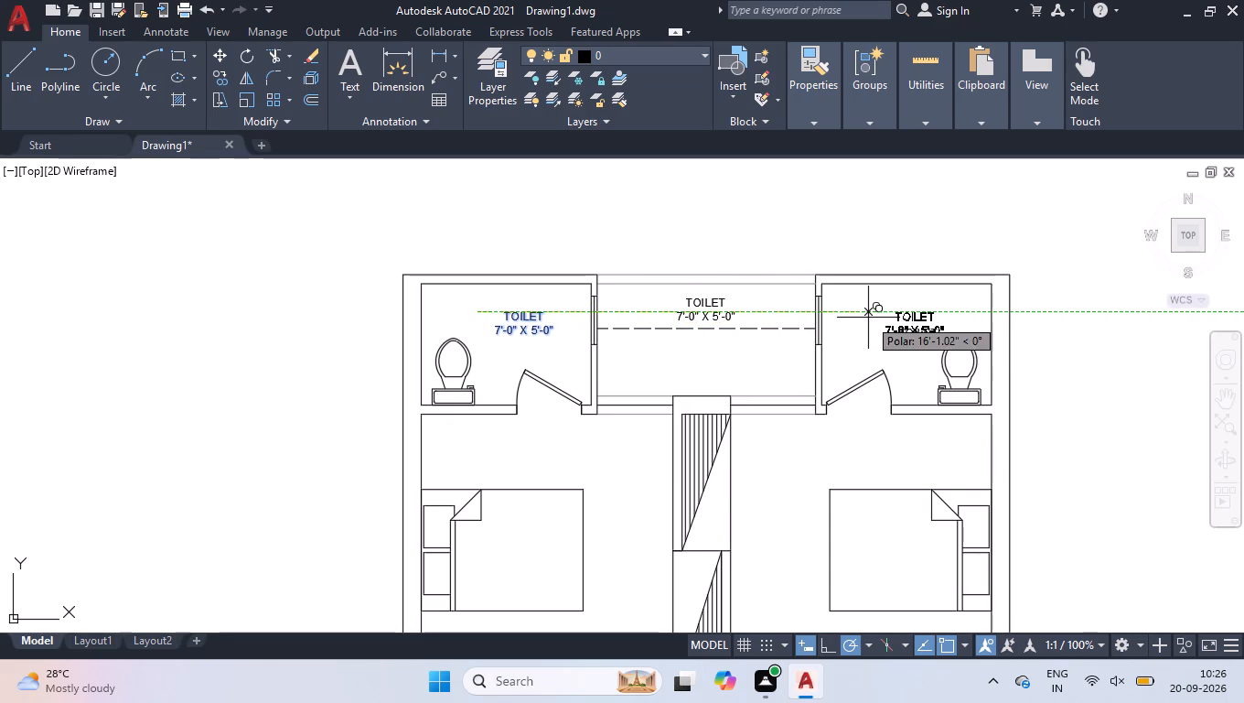
{"action": "key", "text": "space"}
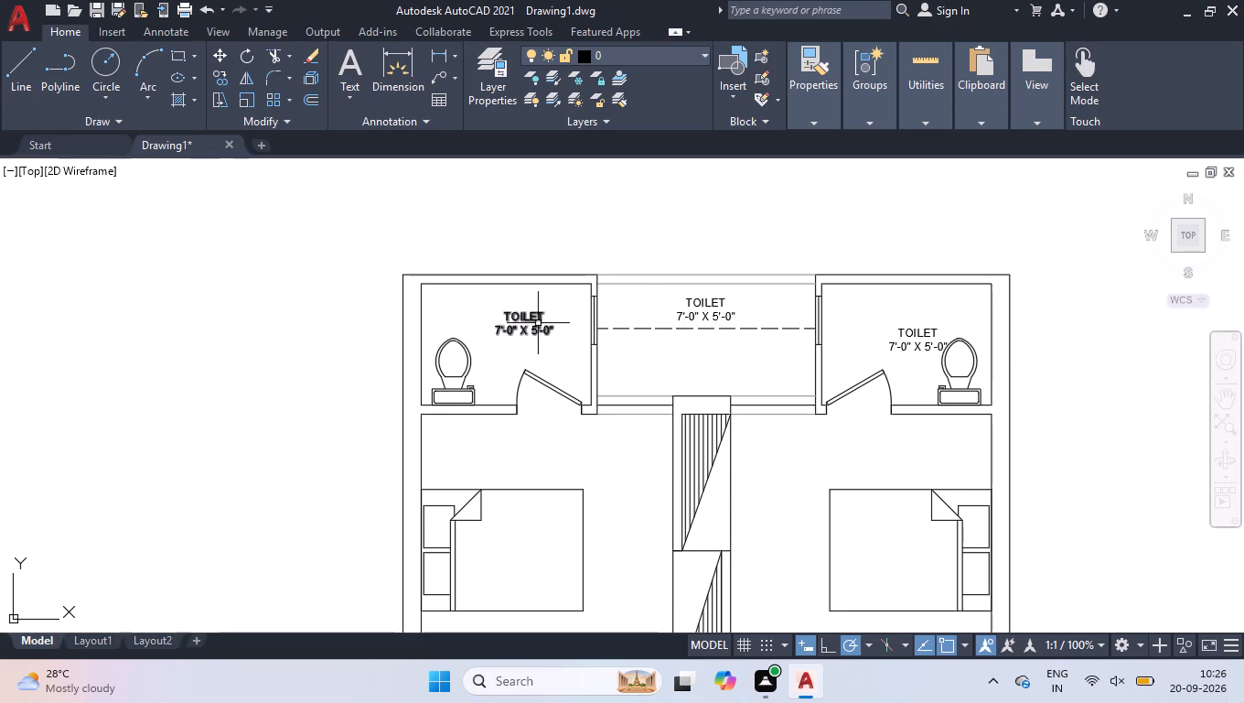
Copy the upper-left TOILET label into the left bedroom below the bed, about 13'-8" away, and into the right bedroom below its bed, about 21'-6" away.
{"action": "left_click", "coordinate": [538, 323]}
{"action": "type", "text": "COP"}
{"action": "key", "text": "Return"}
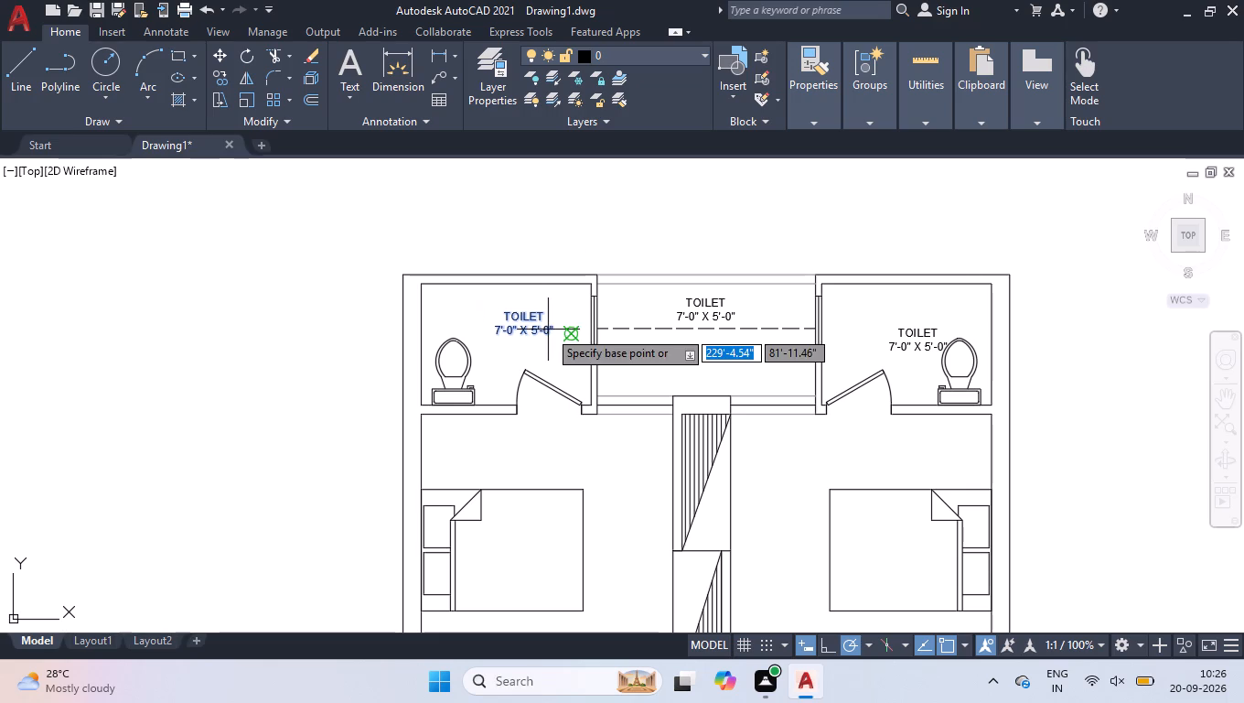
{"action": "scroll", "coordinate": [530, 319], "scroll_direction": "up", "scroll_amount": 6}
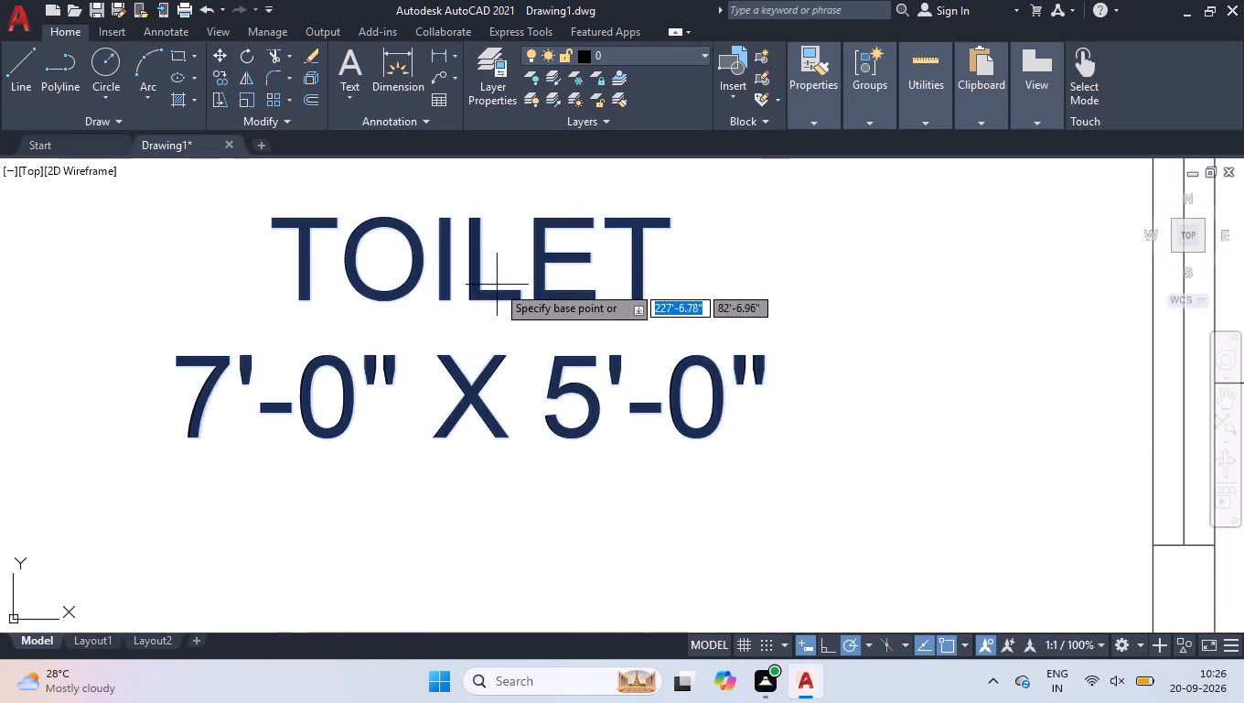
{"action": "left_click", "coordinate": [497, 285]}
{"action": "scroll", "coordinate": [465, 343], "scroll_direction": "down", "scroll_amount": 8}
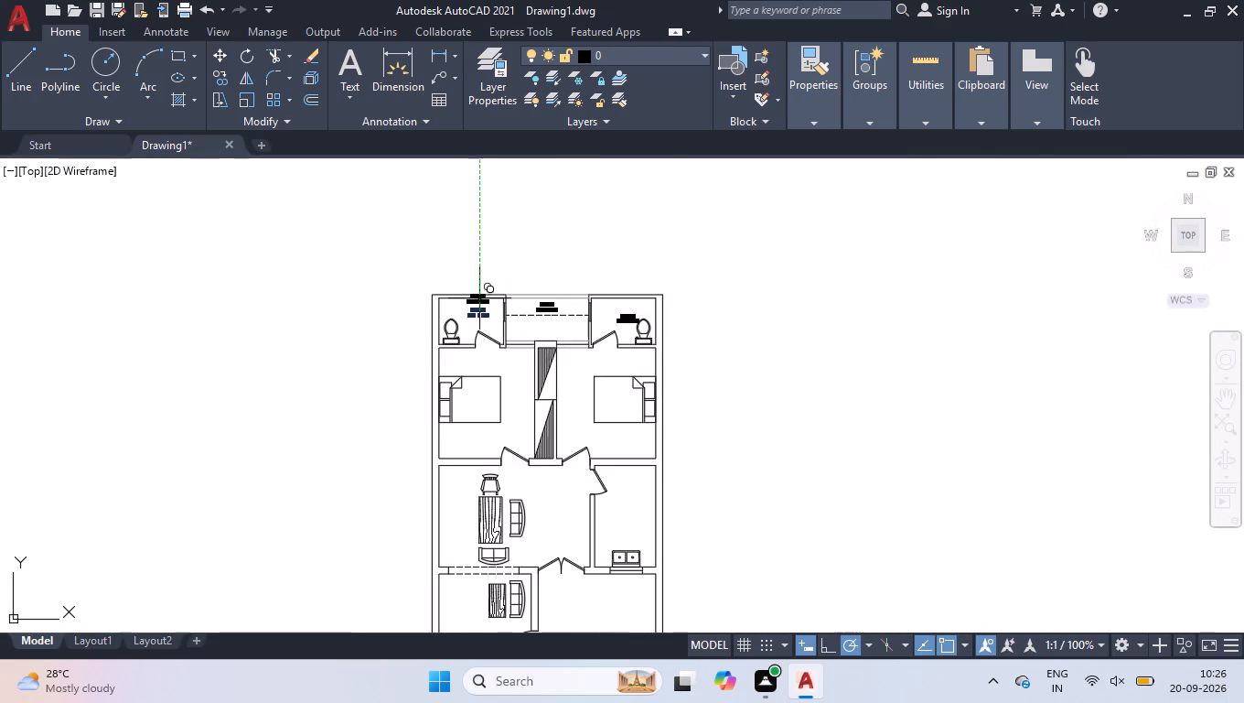
{"action": "scroll", "coordinate": [508, 483], "scroll_direction": "up", "scroll_amount": 3}
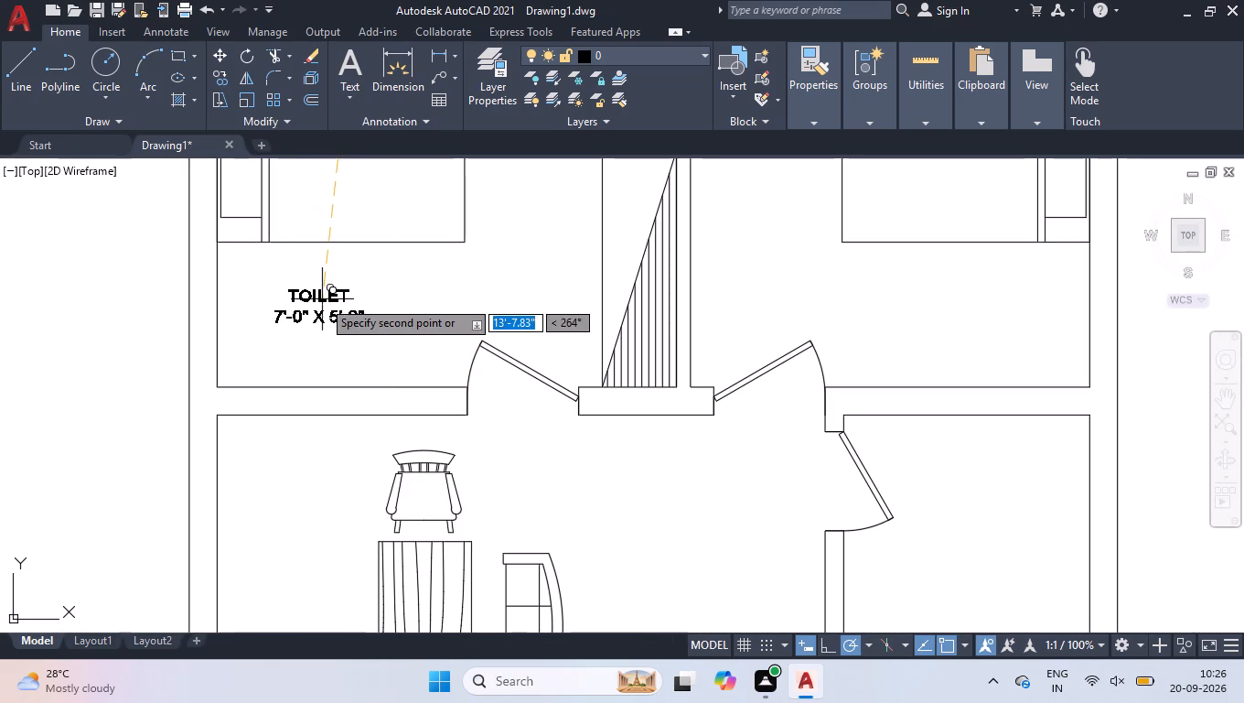
{"action": "left_click", "coordinate": [322, 299]}
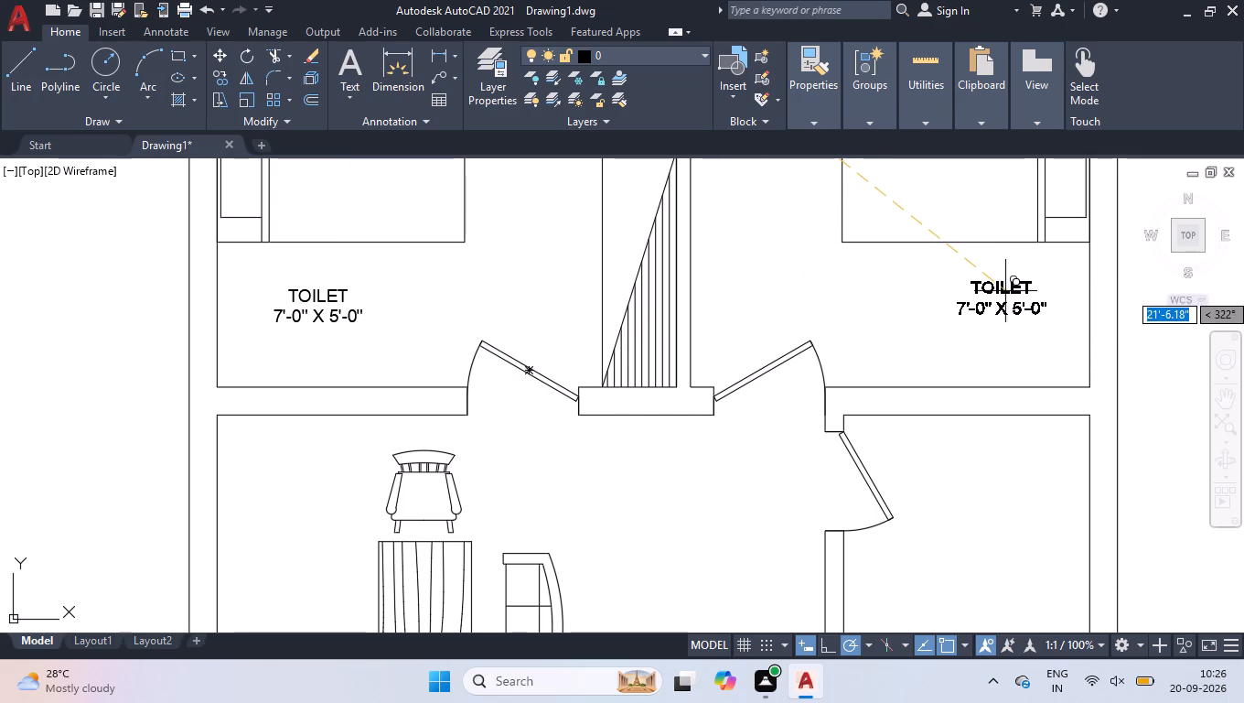
{"action": "left_click", "coordinate": [1005, 291]}
Place further copies of the TOILET label in the central dining room, the room with the sink, and the lower-left sitting room beside the table.
{"action": "scroll", "coordinate": [767, 231], "scroll_direction": "down", "scroll_amount": 2}
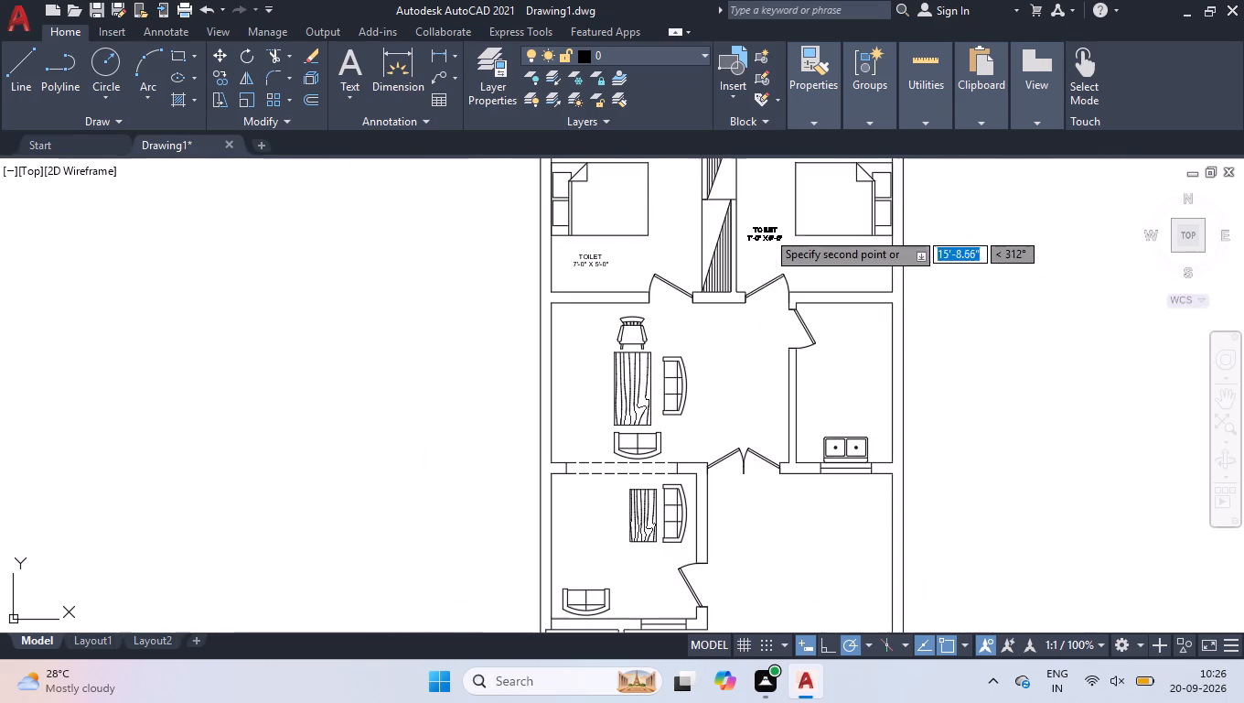
{"action": "scroll", "coordinate": [817, 463], "scroll_direction": "up", "scroll_amount": 2}
{"action": "left_click", "coordinate": [594, 283]}
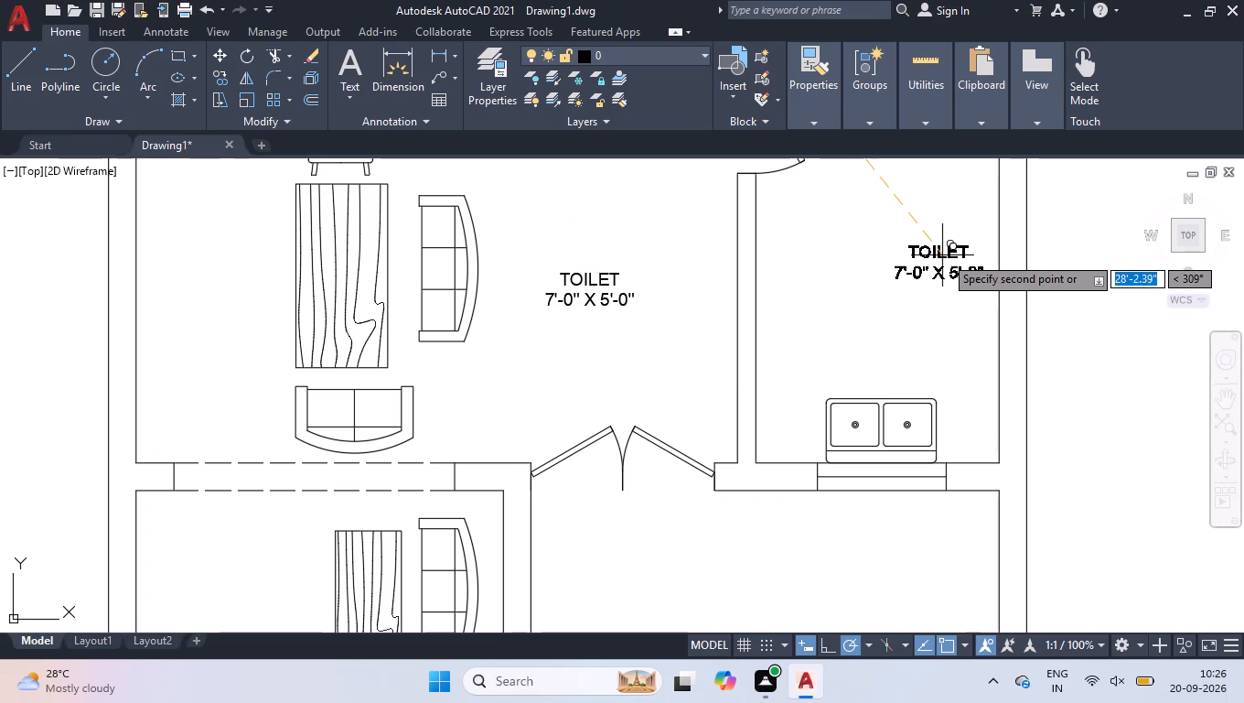
{"action": "left_click", "coordinate": [895, 243]}
{"action": "scroll", "coordinate": [786, 253], "scroll_direction": "down", "scroll_amount": 1}
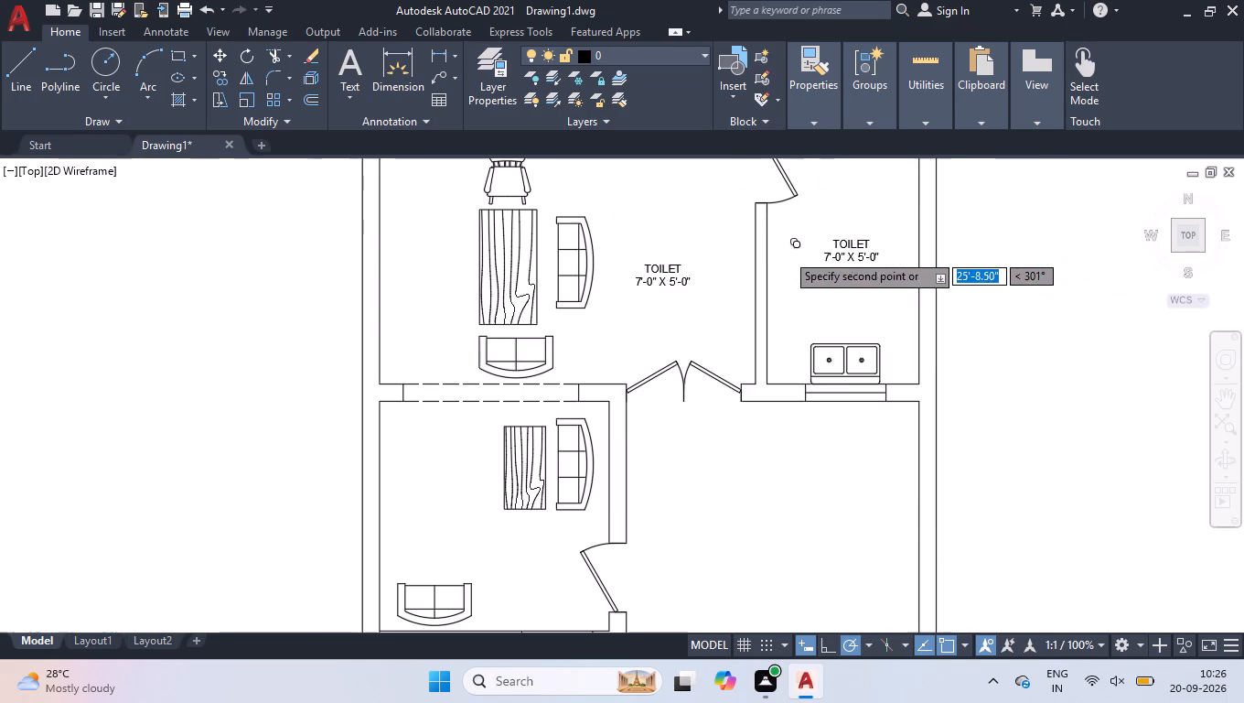
{"action": "left_click", "coordinate": [420, 497]}
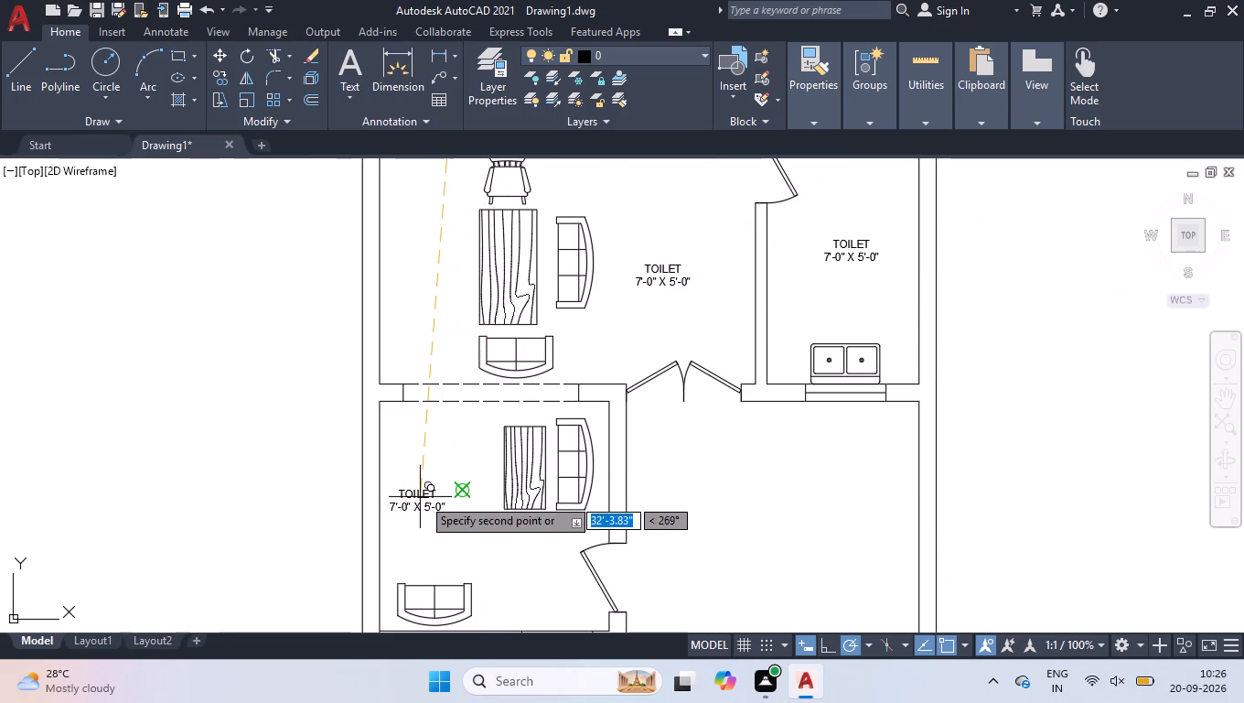
Place copies of the TOILET label in the large lower-right room, the bottom-left toilet and the strip below the dashed line, and finish copying.
{"action": "scroll", "coordinate": [443, 429], "scroll_direction": "down", "scroll_amount": 1}
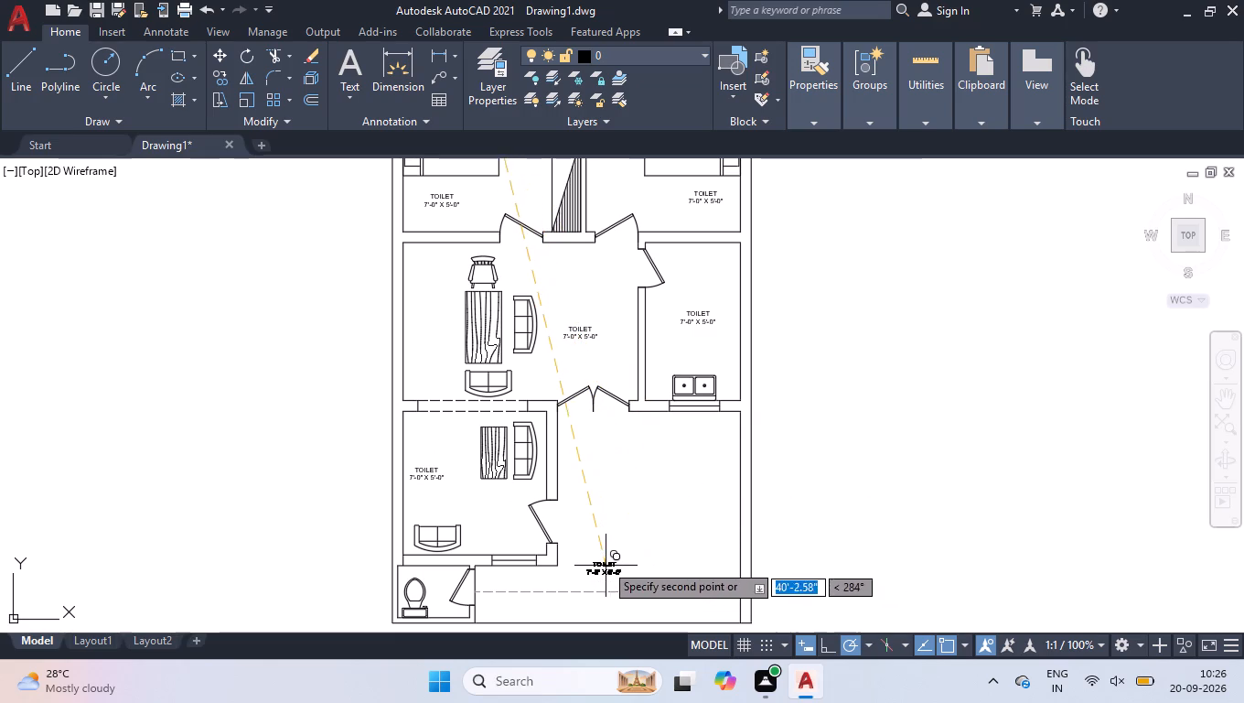
{"action": "scroll", "coordinate": [648, 522], "scroll_direction": "up", "scroll_amount": 2}
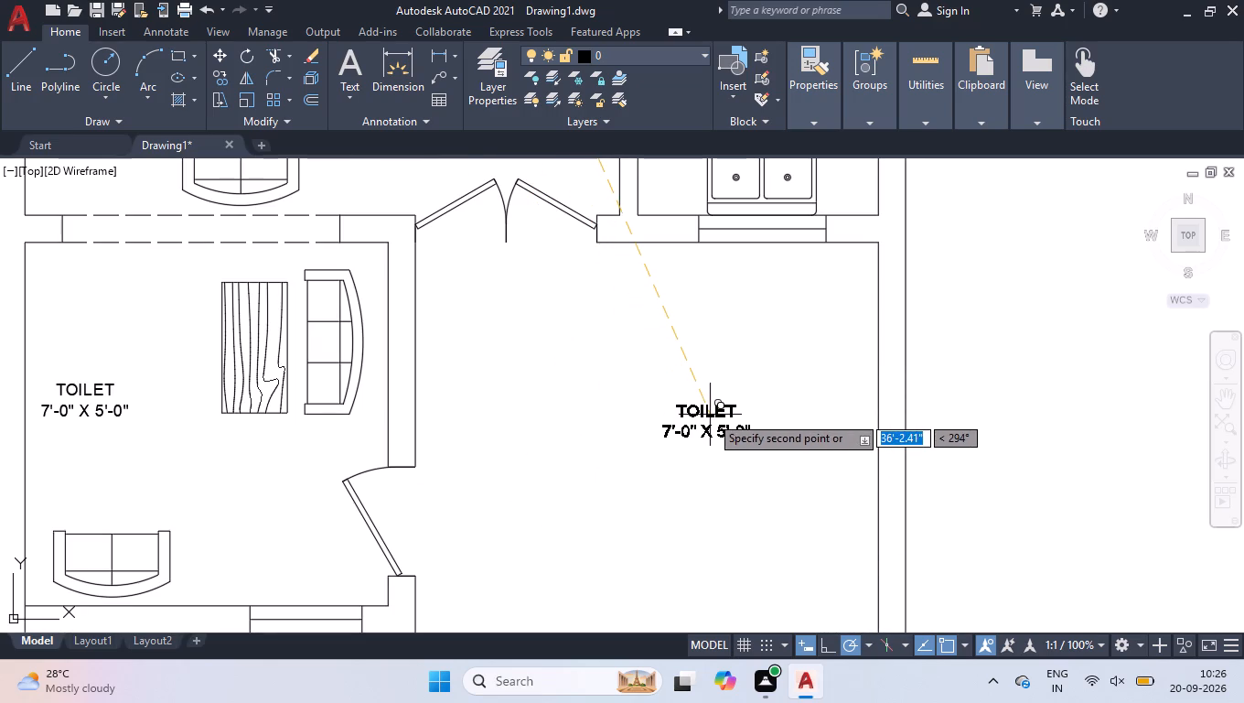
{"action": "left_click", "coordinate": [710, 415]}
{"action": "scroll", "coordinate": [673, 360], "scroll_direction": "down", "scroll_amount": 3}
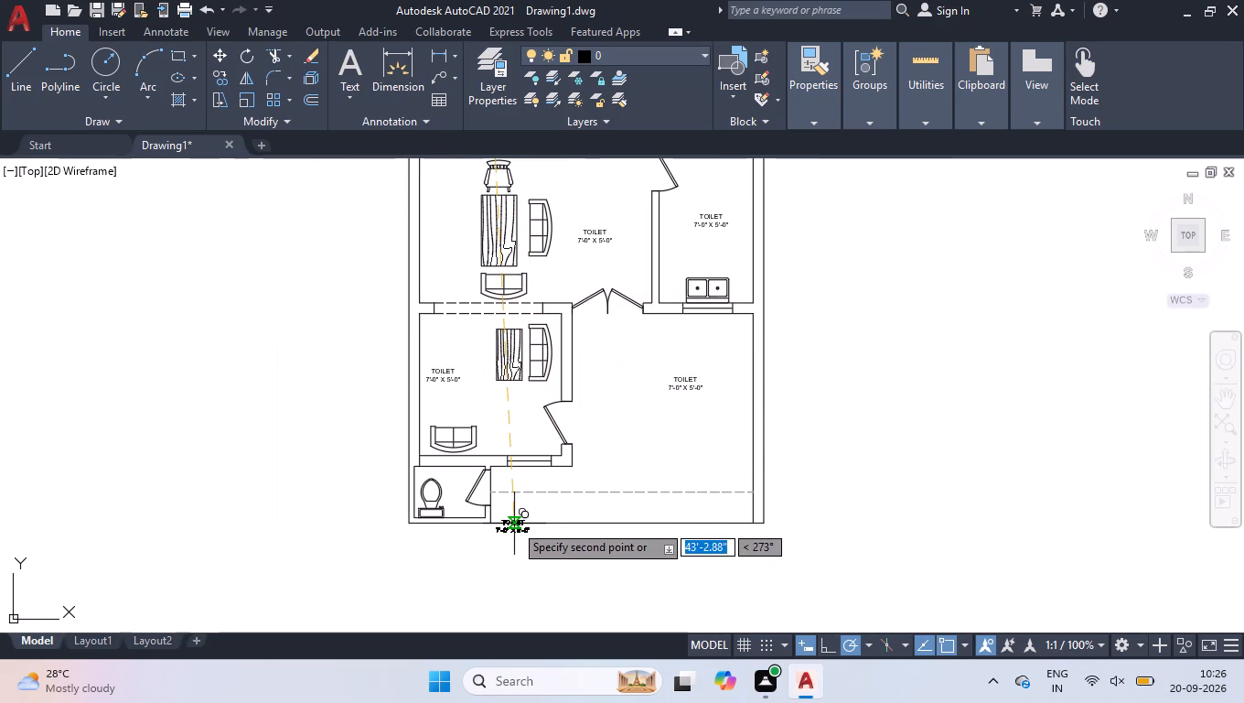
{"action": "scroll", "coordinate": [514, 524], "scroll_direction": "up", "scroll_amount": 3}
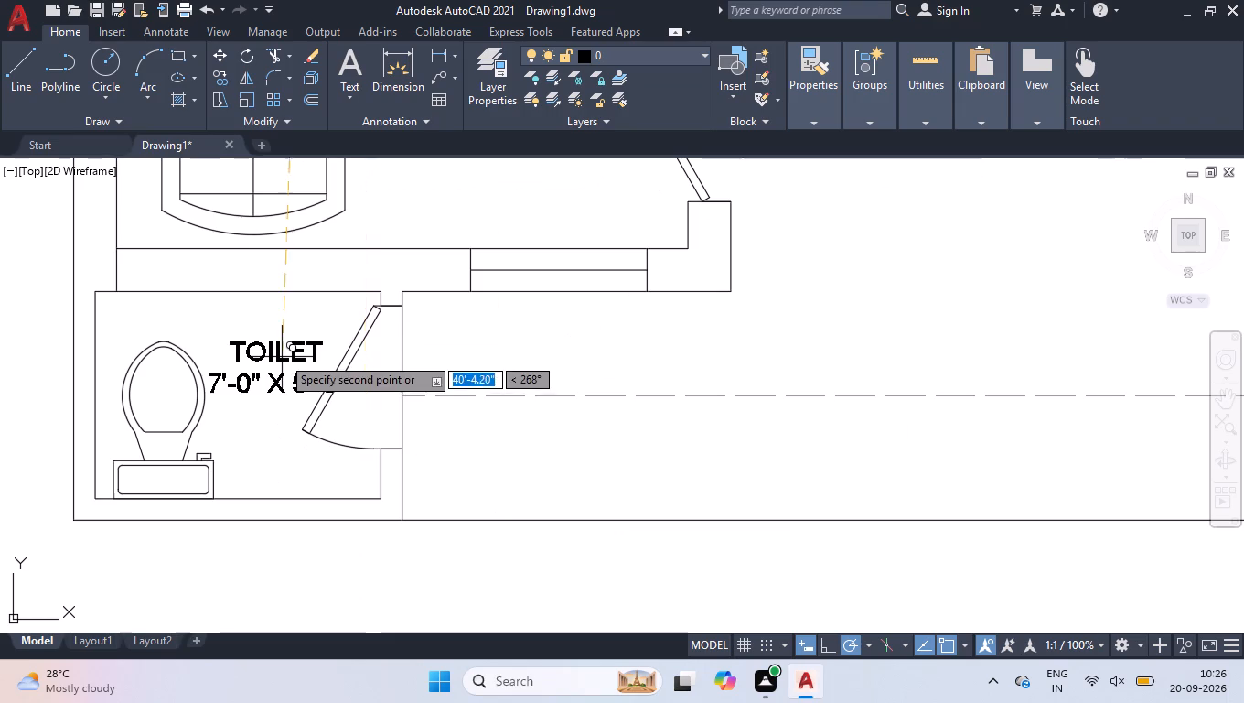
{"action": "left_click", "coordinate": [282, 314]}
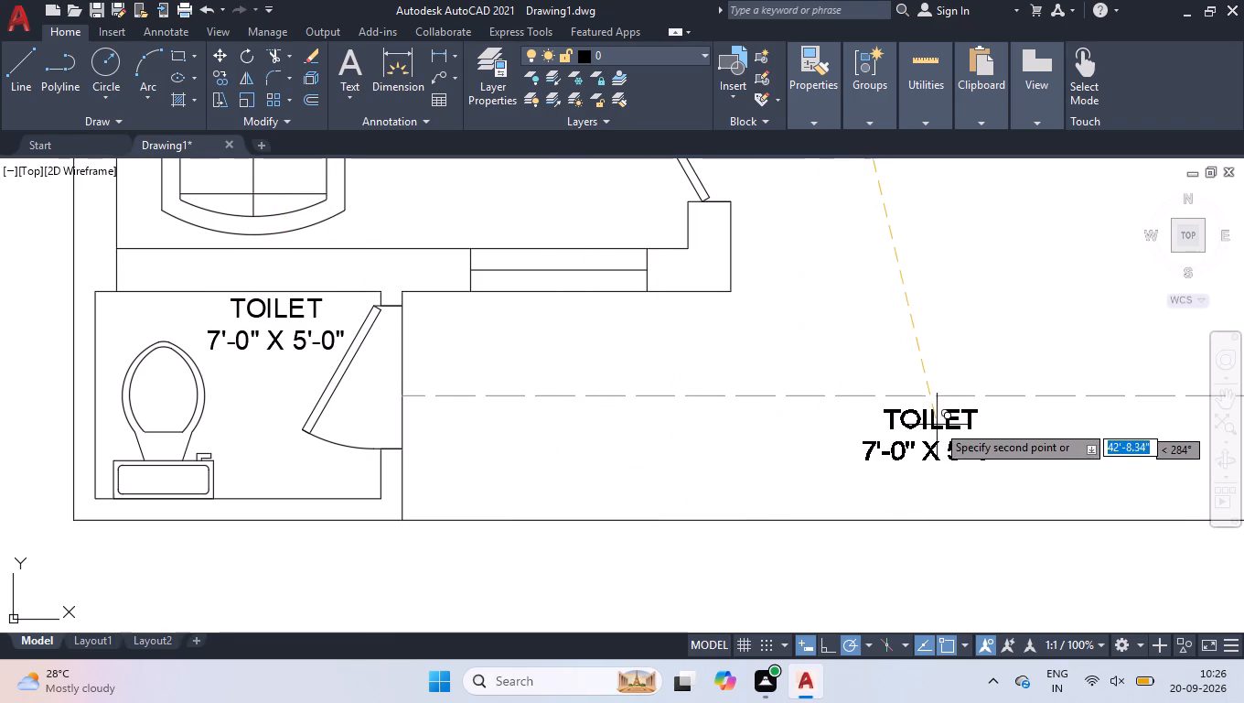
{"action": "left_click", "coordinate": [983, 424]}
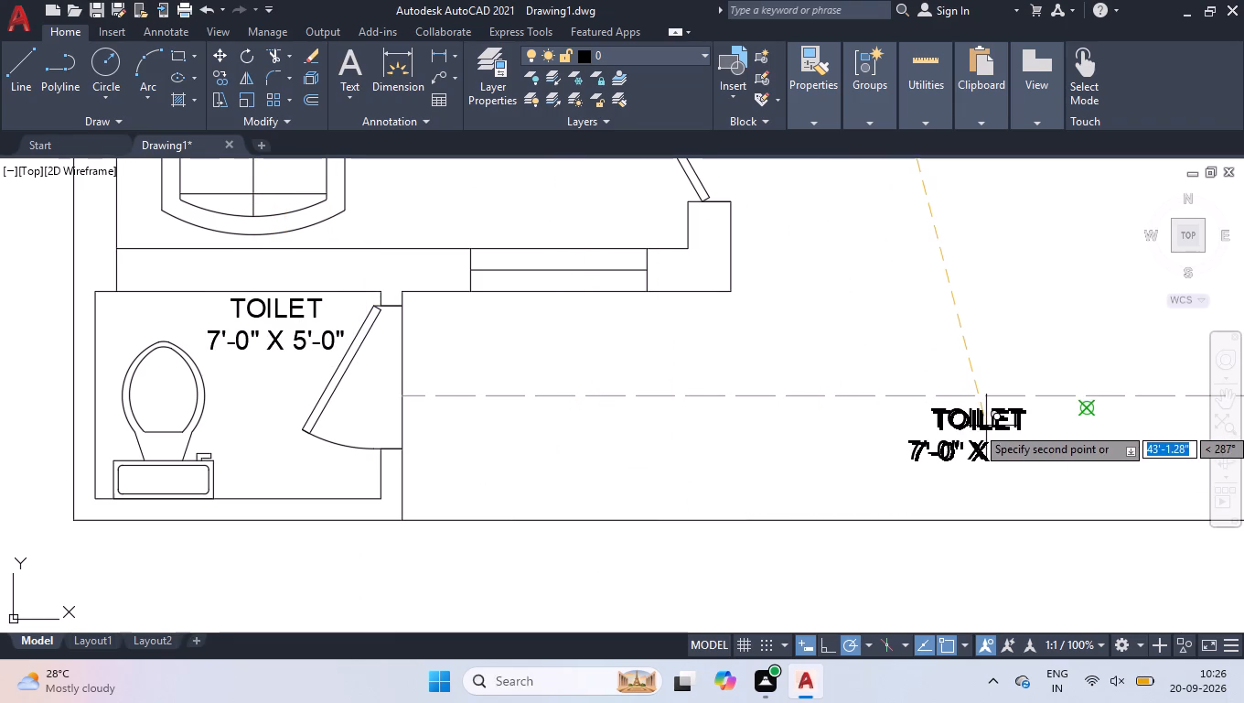
{"action": "key", "text": "space"}
{"action": "scroll", "coordinate": [813, 468], "scroll_direction": "down", "scroll_amount": 3}
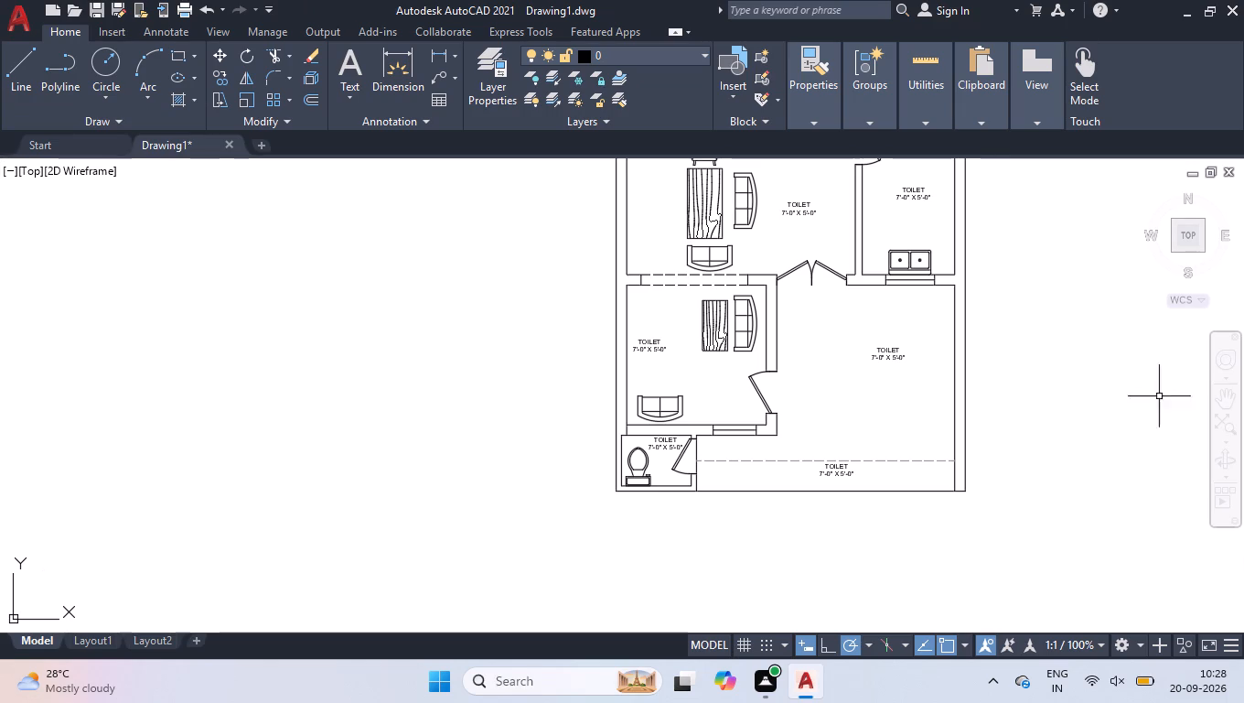
Replace the label in the top middle open area with the two lines OPEN TO SKY and 9'-0" X 5'-0".
{"action": "left_click", "coordinate": [1181, 238]}
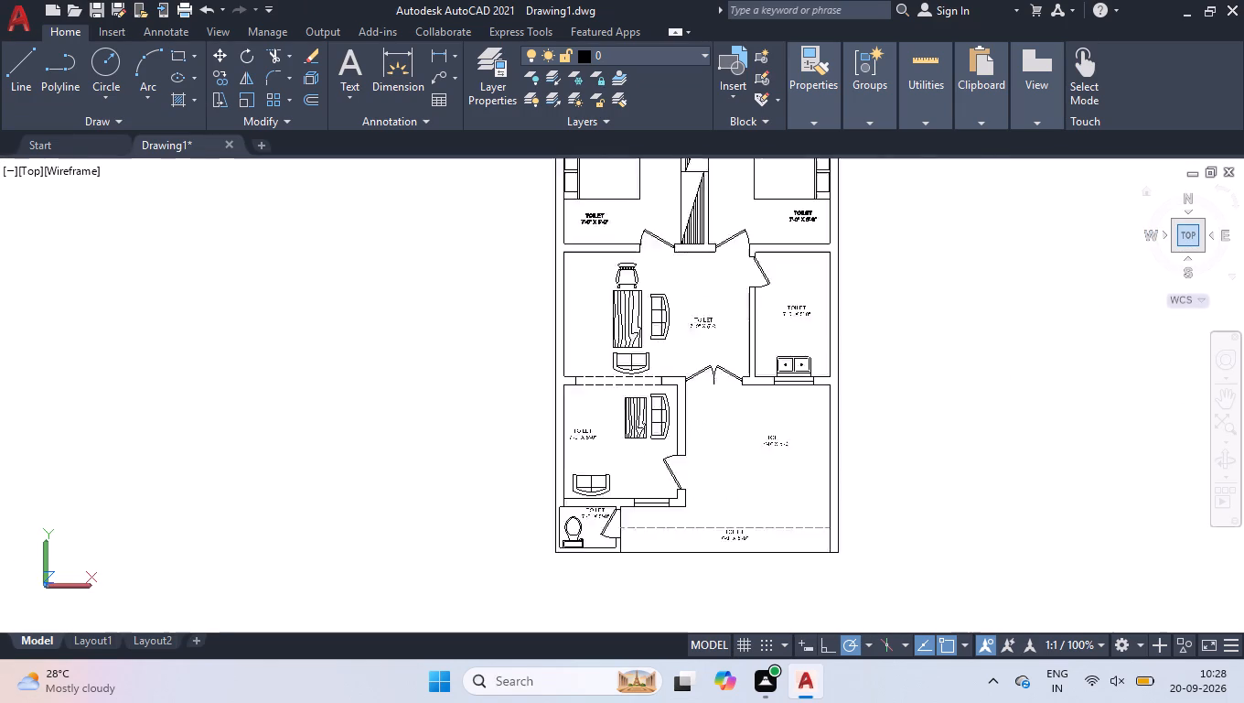
{"action": "scroll", "coordinate": [574, 177], "scroll_direction": "up", "scroll_amount": 1}
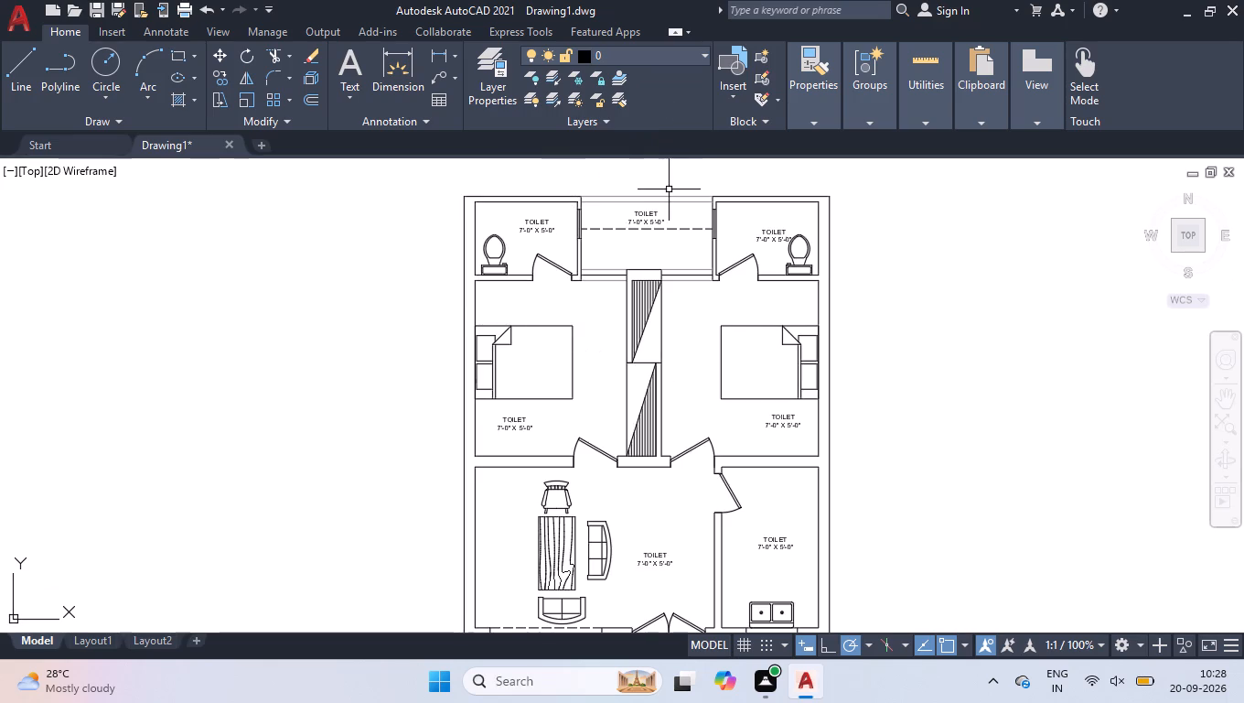
{"action": "scroll", "coordinate": [669, 189], "scroll_direction": "up", "scroll_amount": 1}
{"action": "scroll", "coordinate": [595, 188], "scroll_direction": "up", "scroll_amount": 1}
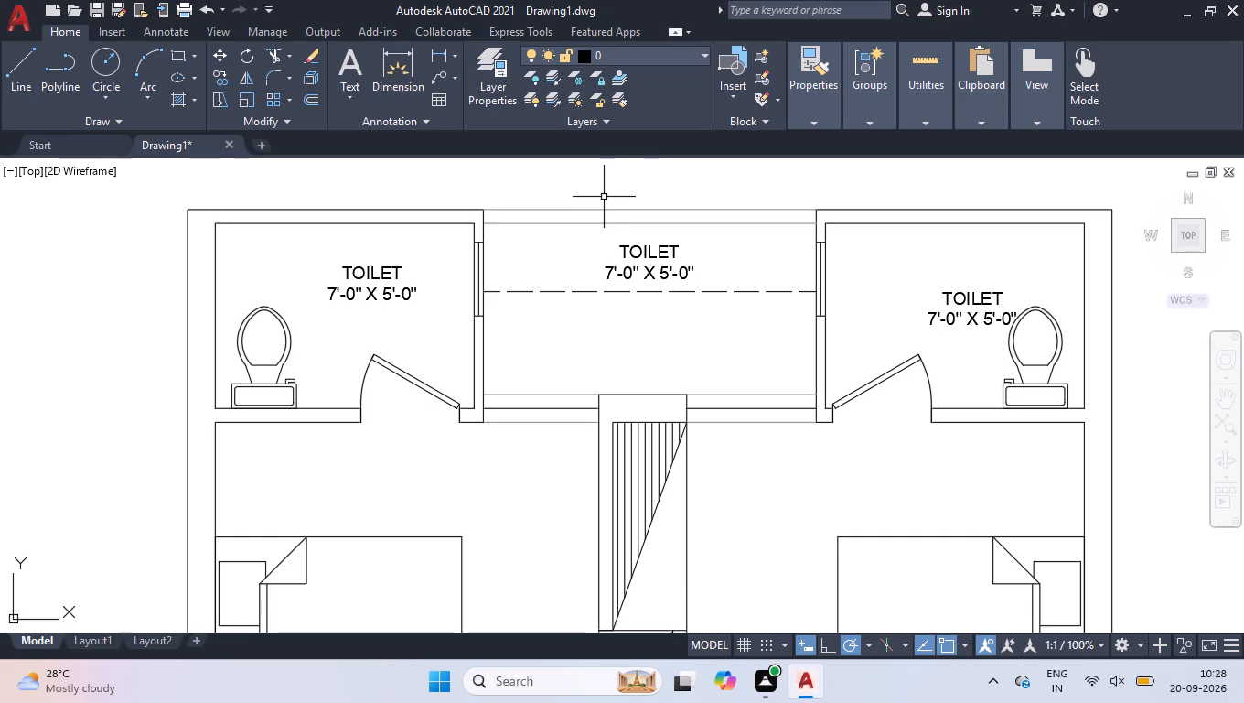
{"action": "scroll", "coordinate": [611, 255], "scroll_direction": "up", "scroll_amount": 1}
{"action": "scroll", "coordinate": [703, 257], "scroll_direction": "up", "scroll_amount": 3}
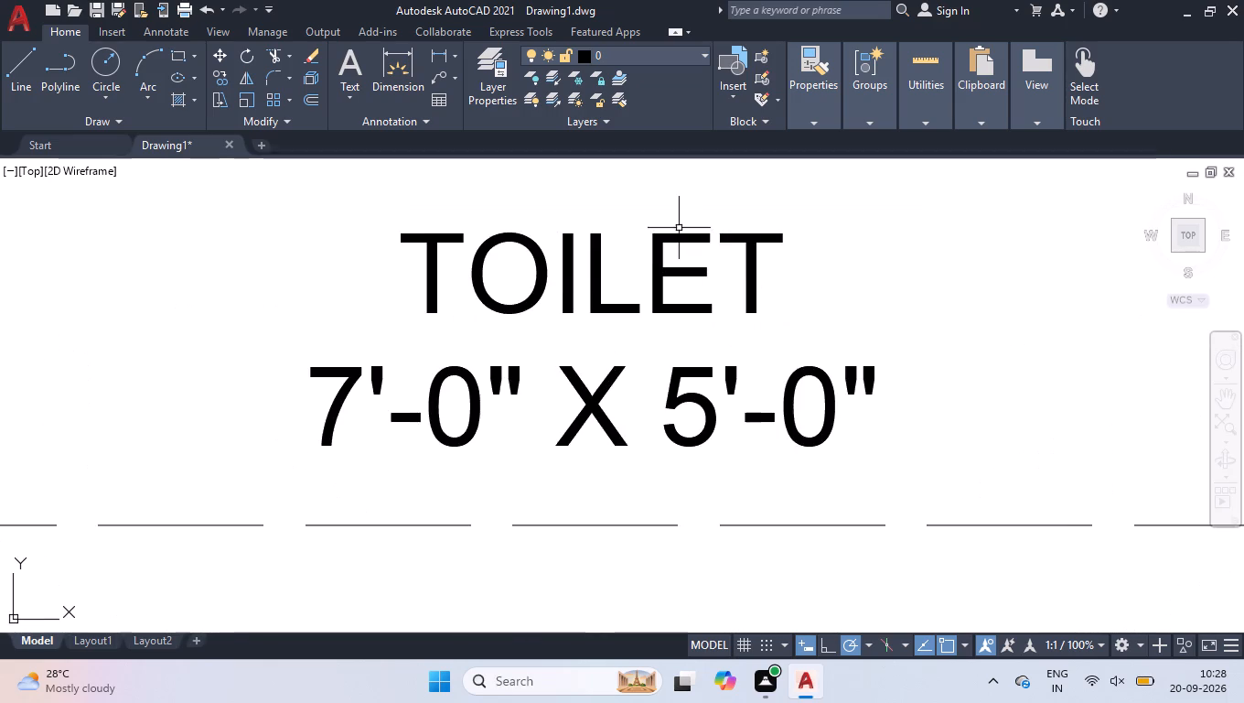
{"action": "middle_click_drag", "start_coordinate": [628, 255], "coordinate": [620, 252]}
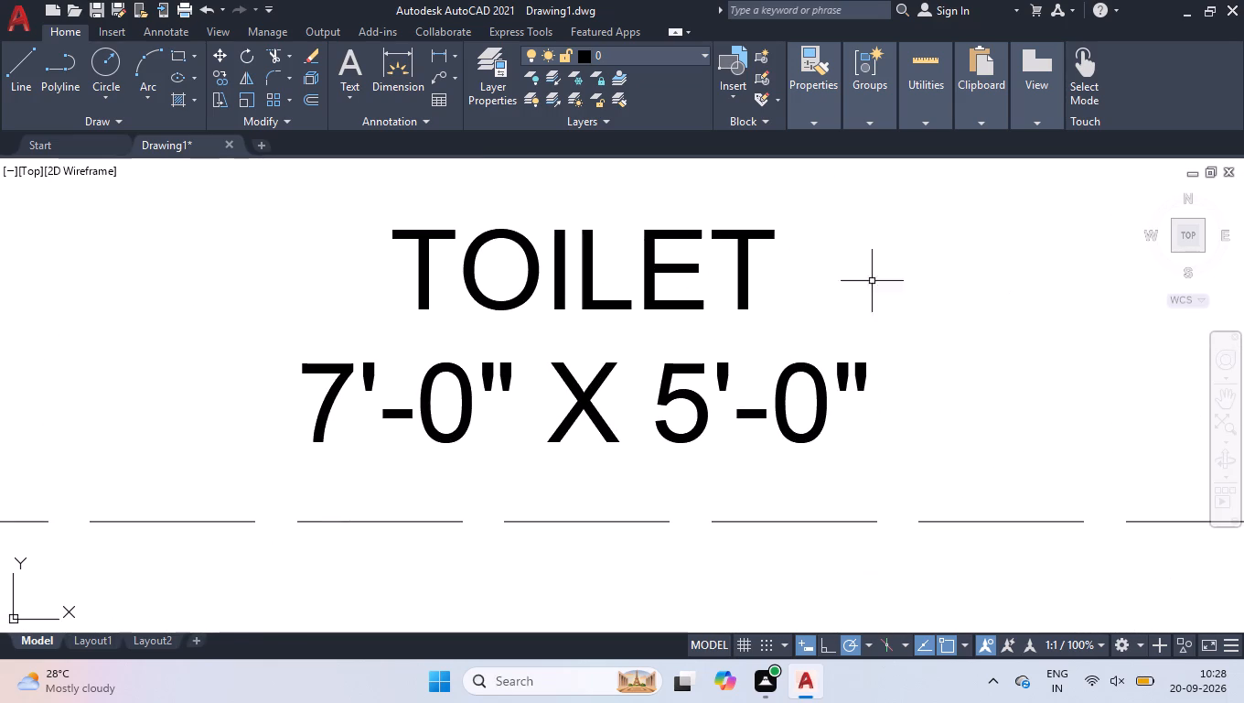
{"action": "double_click", "coordinate": [497, 231]}
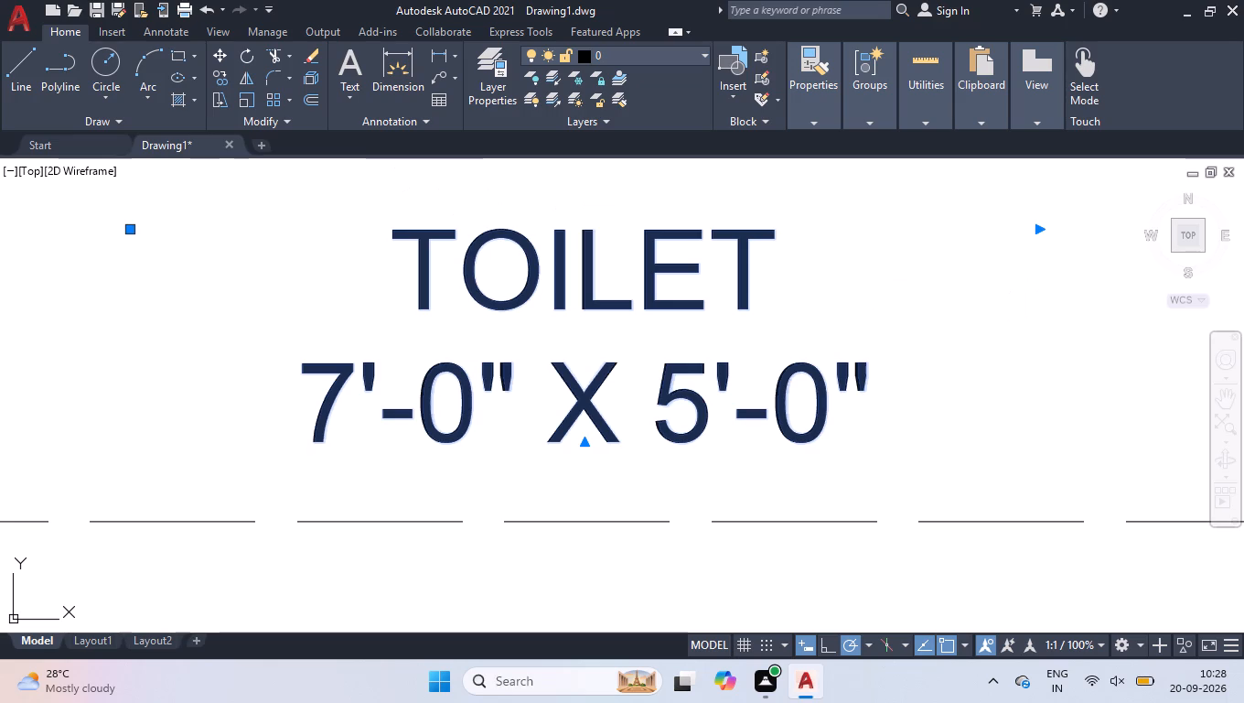
{"action": "key", "text": "ctrl+a"}
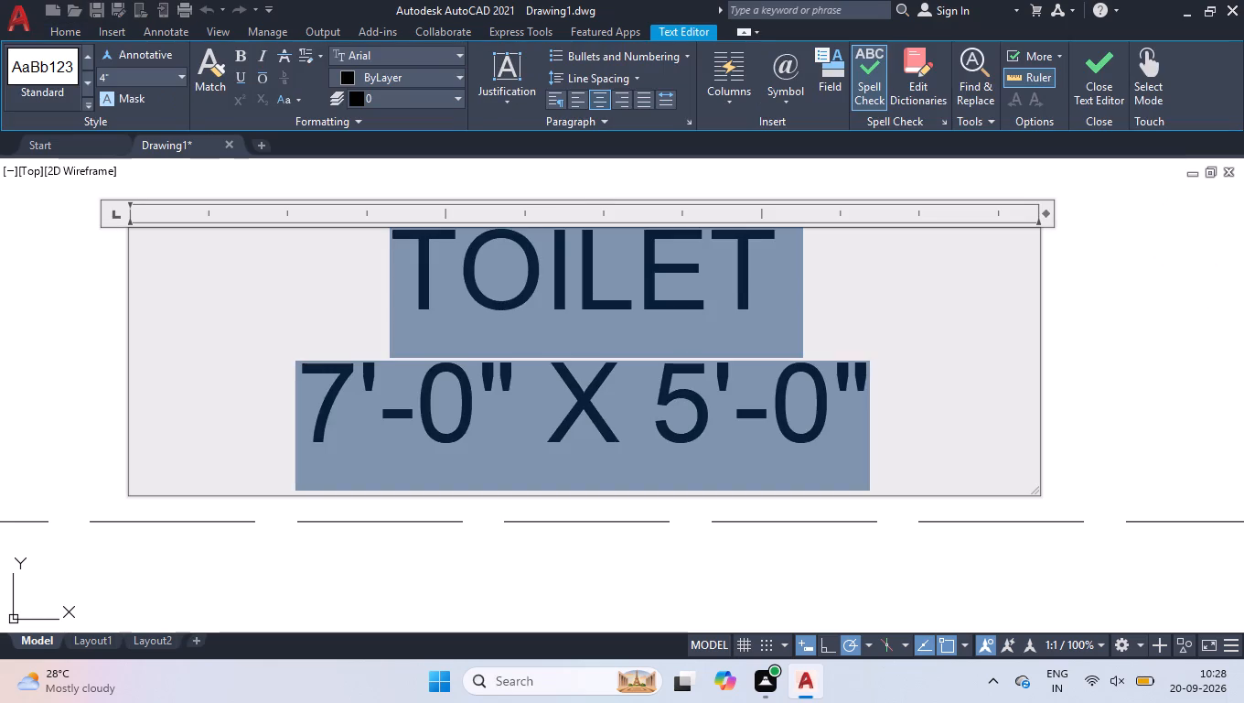
{"action": "type", "text": "OPEN TO S"}
{"action": "type", "text": "KY"}
{"action": "key", "text": "Return"}
{"action": "type", "text": "9'-0\" X"}
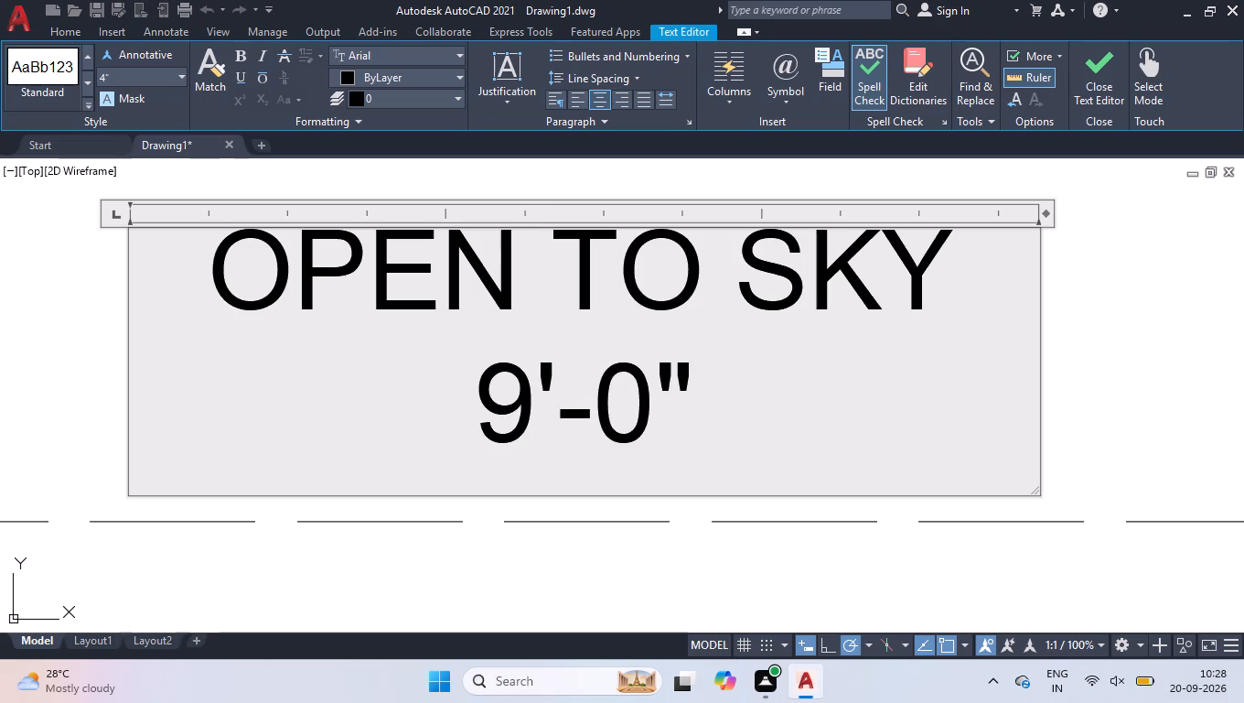
{"action": "key", "text": "space"}
{"action": "key", "text": "5"}
{"action": "type", "text": "'-0\""}
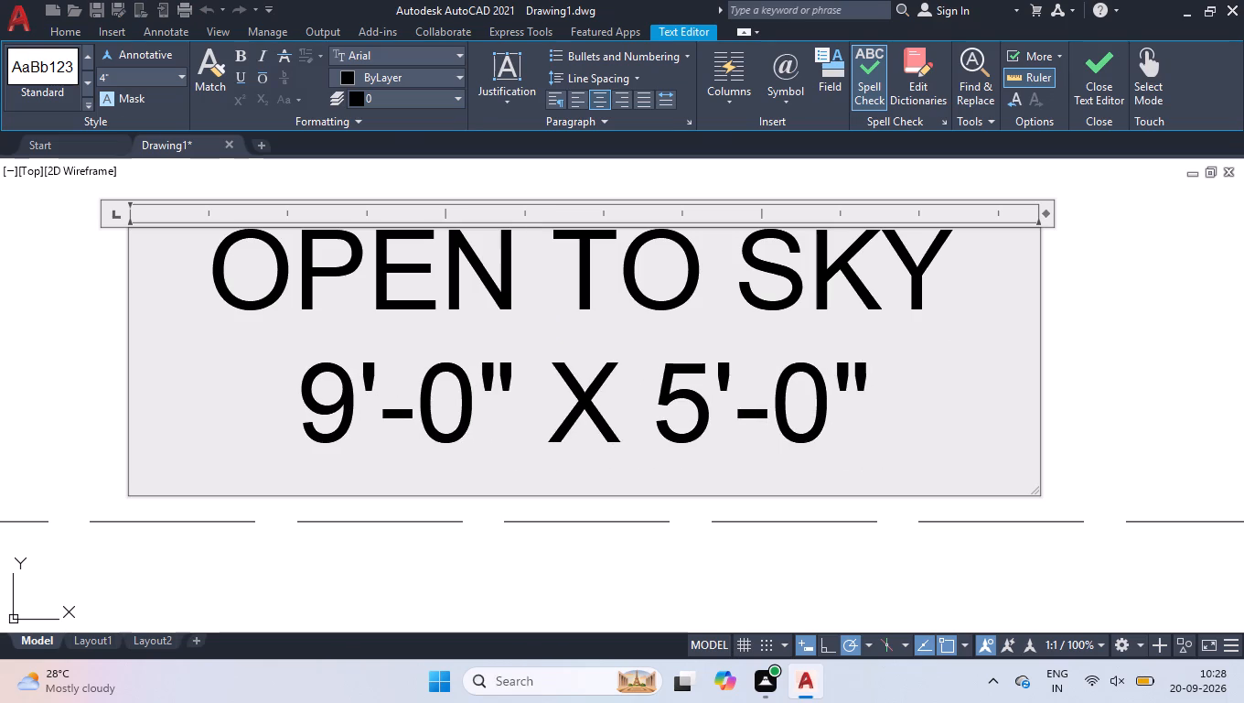
{"action": "left_click", "coordinate": [499, 575]}
Replace the TOILET label in the left bedroom with the two lines BEDROOM and 10'4.5" X 12'0".
{"action": "scroll", "coordinate": [435, 449], "scroll_direction": "down", "scroll_amount": 2}
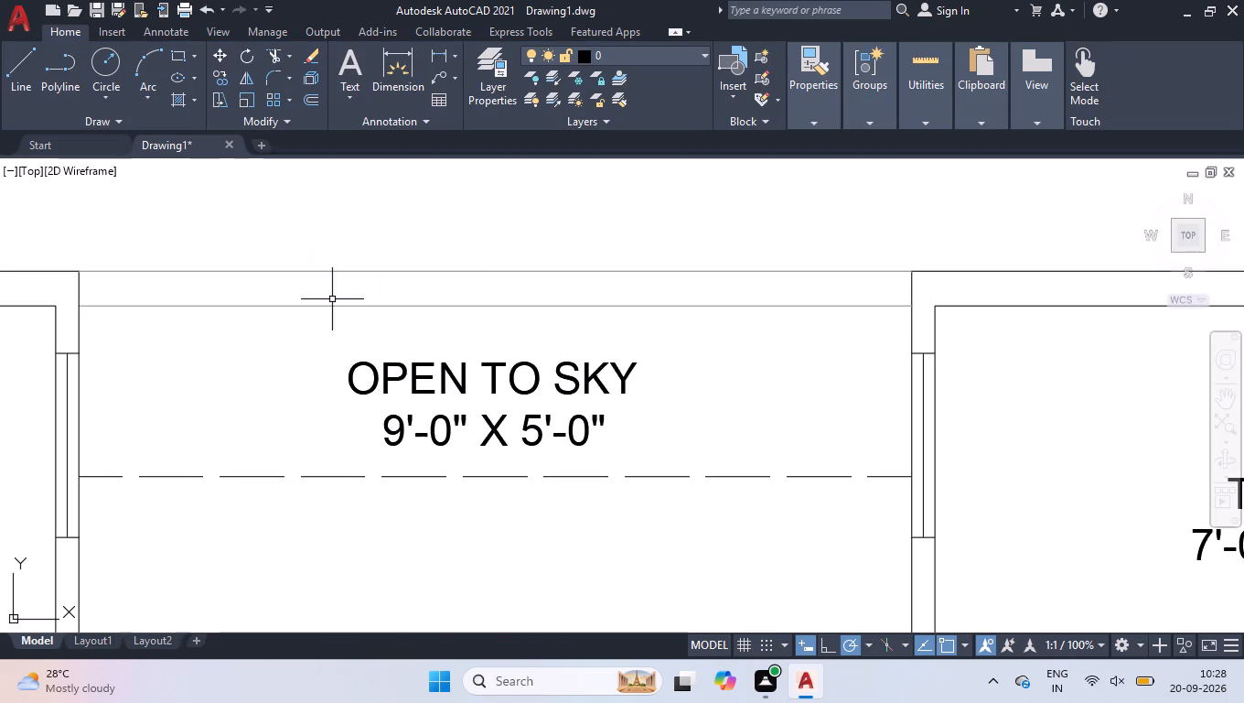
{"action": "scroll", "coordinate": [331, 307], "scroll_direction": "down", "scroll_amount": 1}
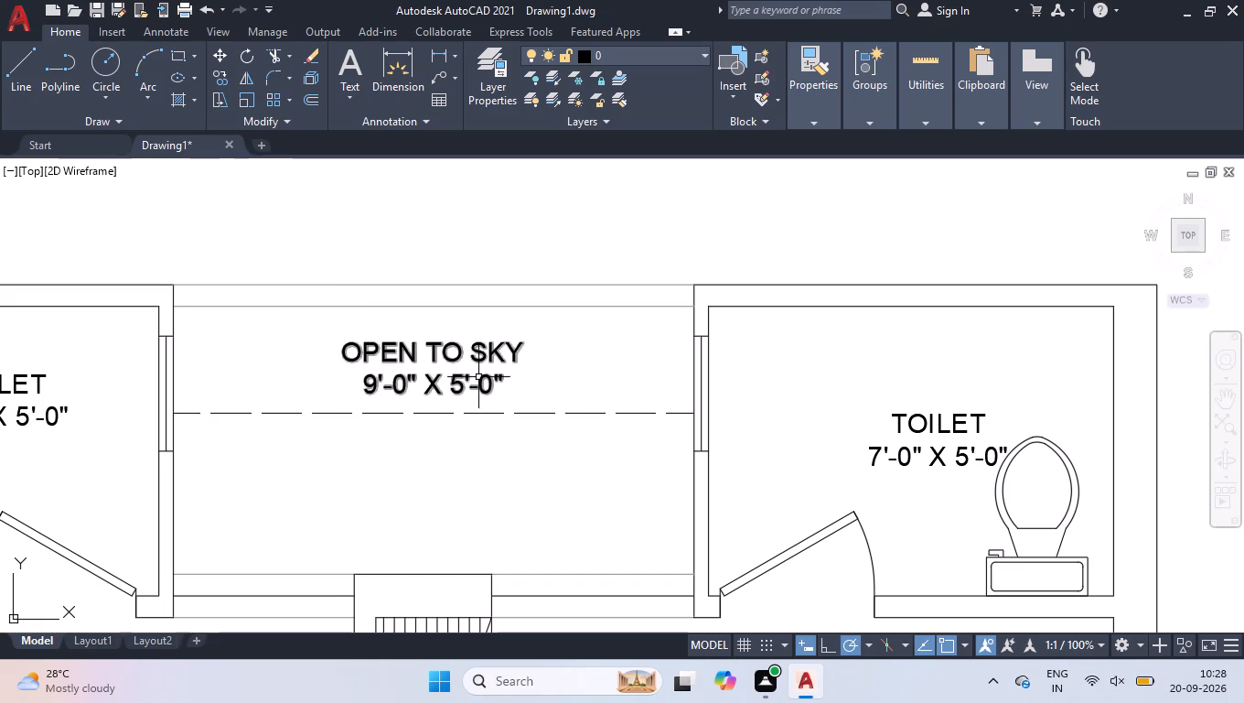
{"action": "scroll", "coordinate": [479, 376], "scroll_direction": "down", "scroll_amount": 4}
{"action": "scroll", "coordinate": [365, 559], "scroll_direction": "up", "scroll_amount": 1}
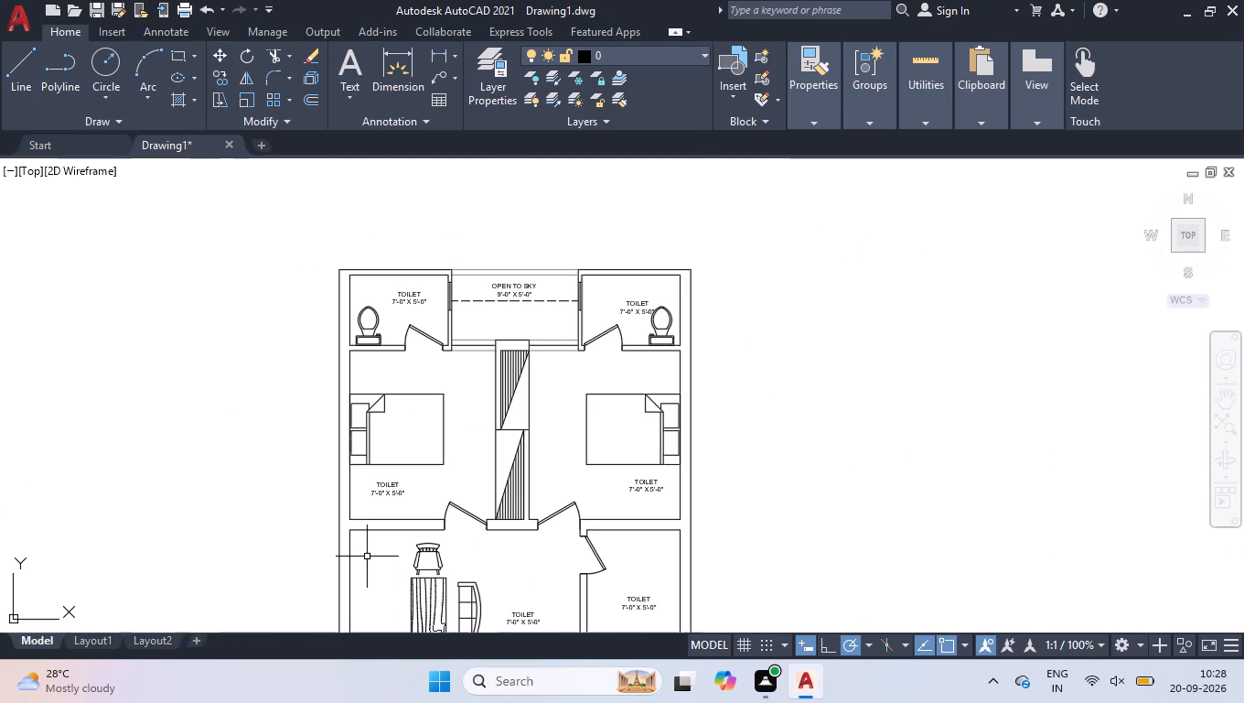
{"action": "scroll", "coordinate": [367, 556], "scroll_direction": "up", "scroll_amount": 3}
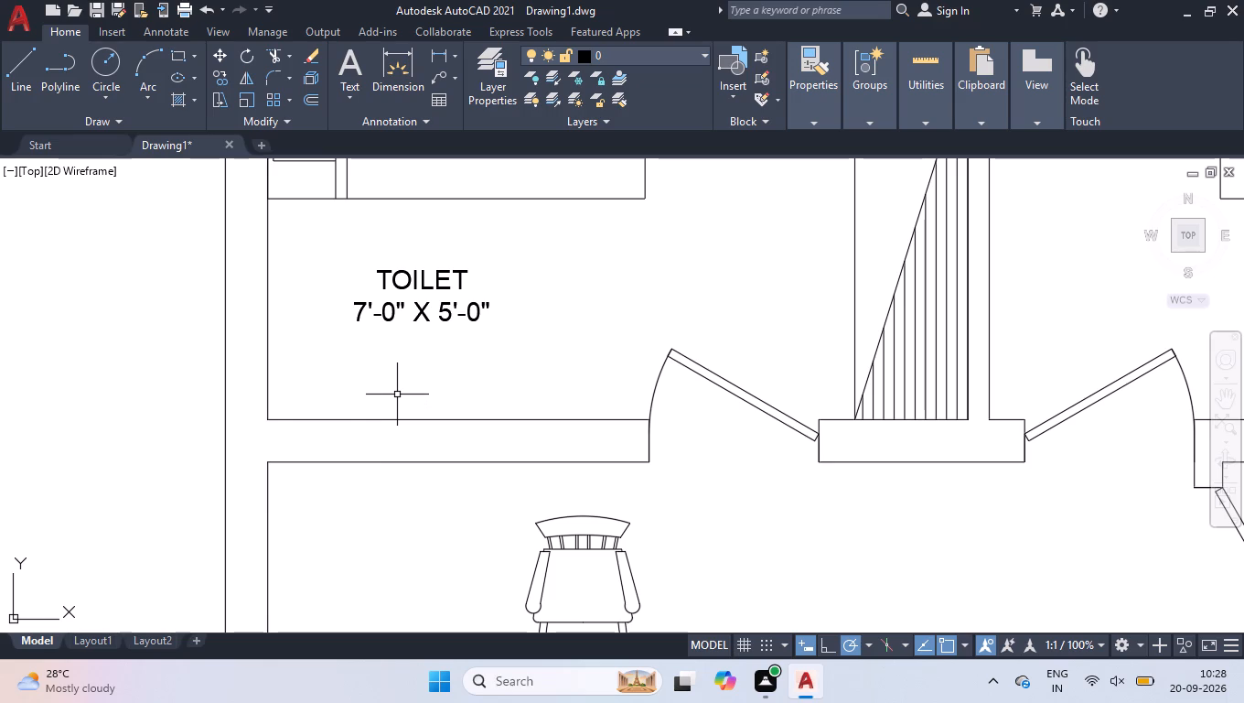
{"action": "double_click", "coordinate": [424, 309]}
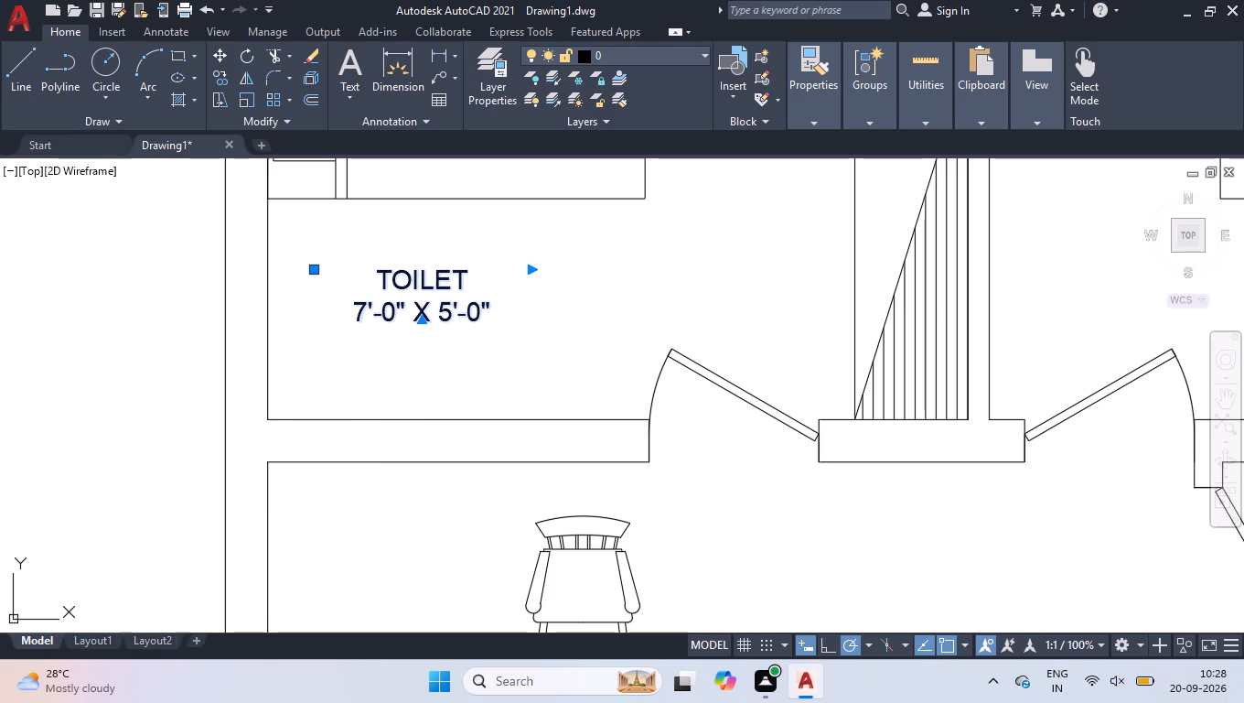
{"action": "scroll", "coordinate": [424, 295], "scroll_direction": "up", "scroll_amount": 2}
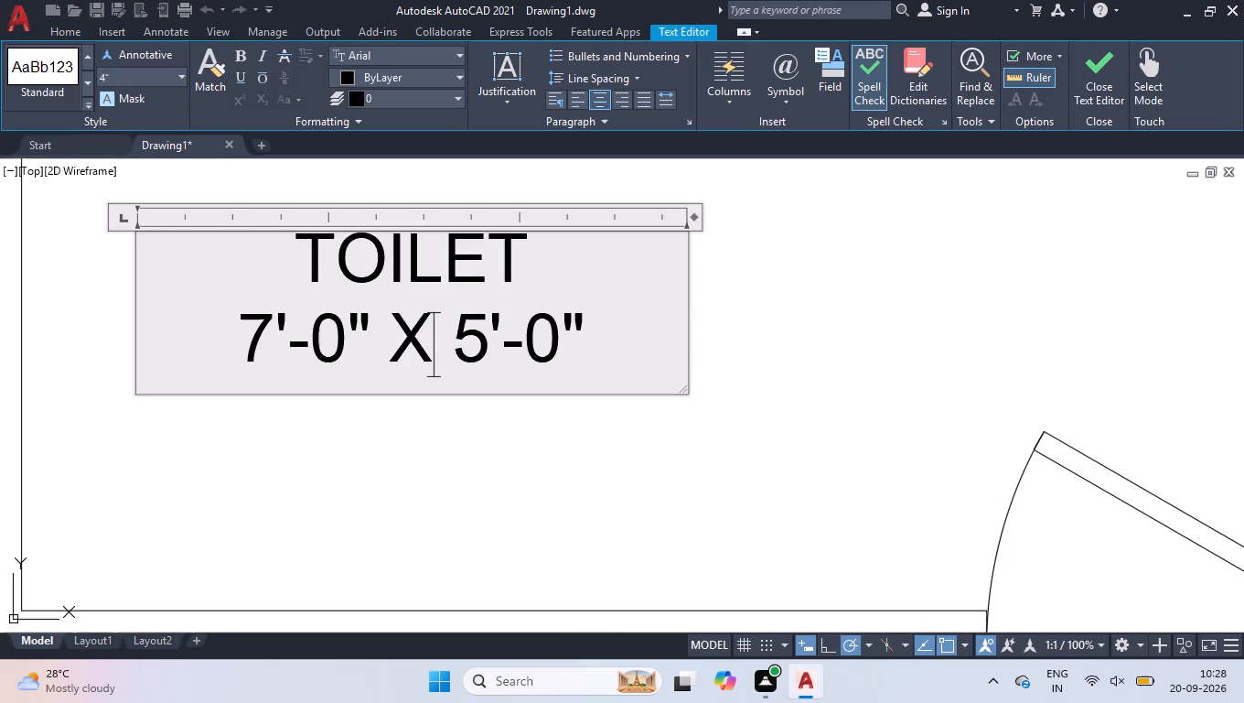
{"action": "key", "text": "ctrl+a"}
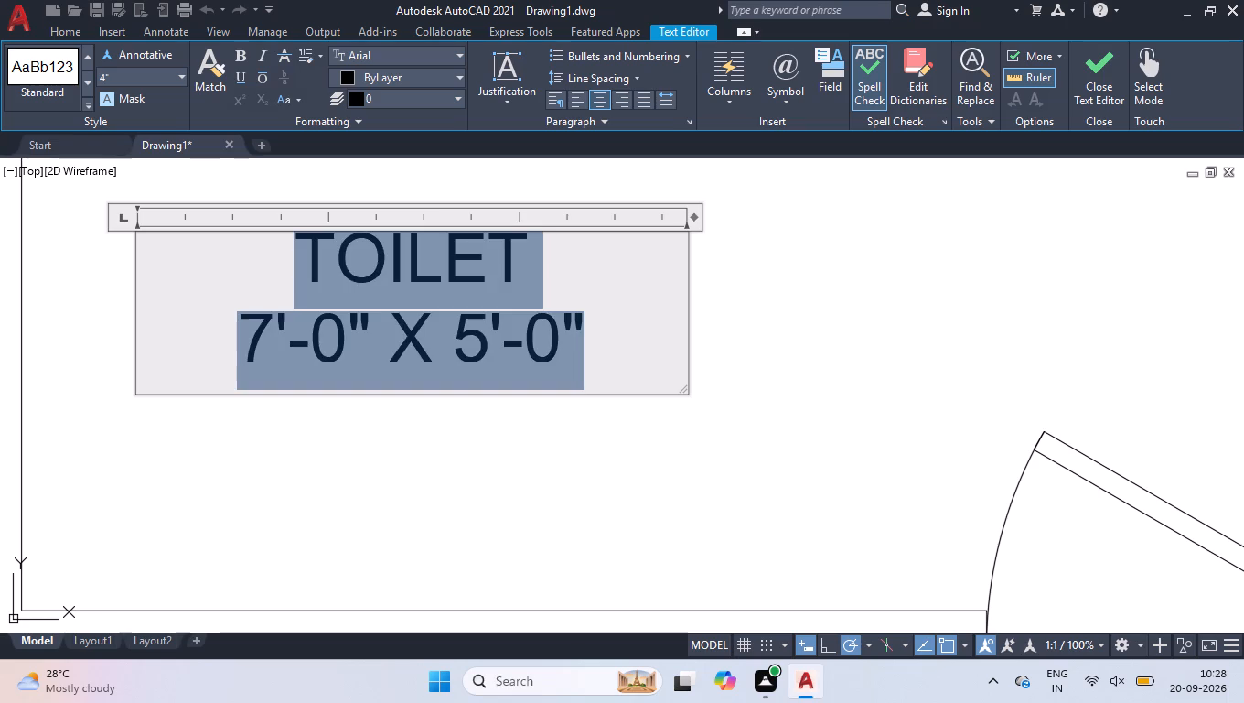
{"action": "type", "text": "BEDROOM"}
{"action": "key", "text": "Return"}
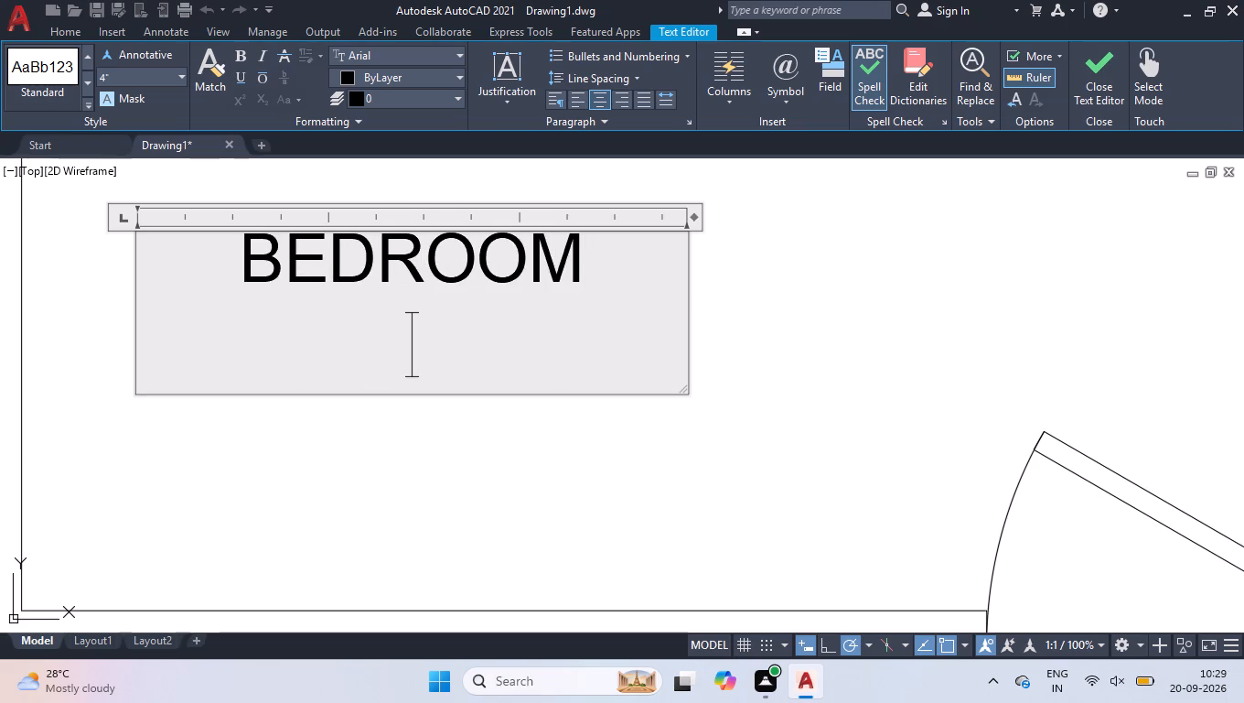
{"action": "type", "text": "10'4.5\" X"}
{"action": "key", "text": "space"}
{"action": "type", "text": "12'0\""}
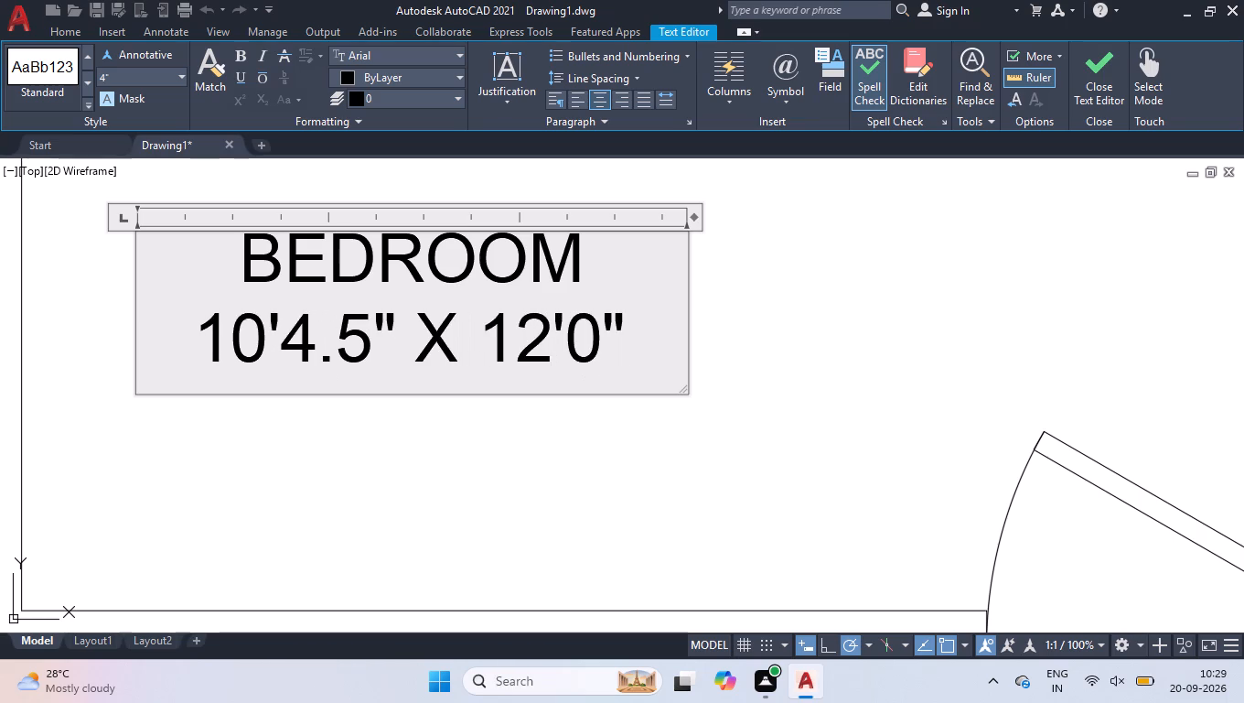
{"action": "left_click", "coordinate": [494, 485]}
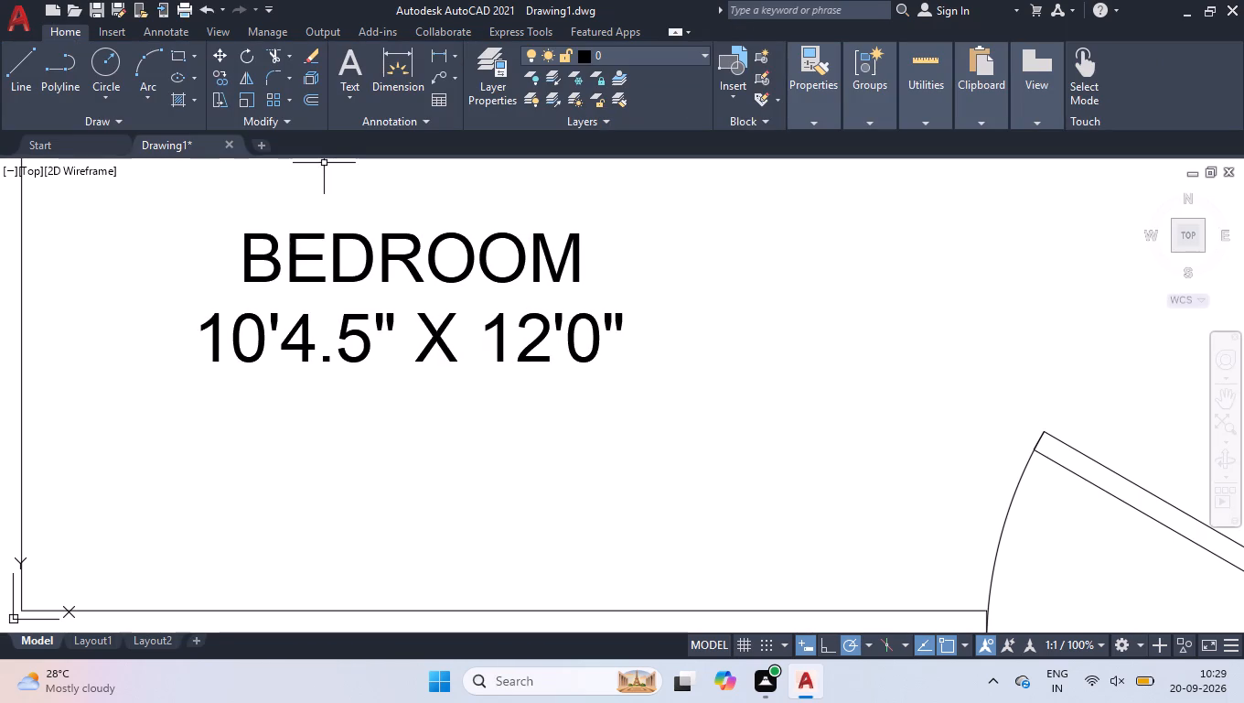
Replace the TOILET label in the right bedroom with the two lines BEDROOM and 10'9" X 12'0".
{"action": "scroll", "coordinate": [324, 159], "scroll_direction": "down", "scroll_amount": 4}
{"action": "scroll", "coordinate": [398, 275], "scroll_direction": "down", "scroll_amount": 1}
{"action": "scroll", "coordinate": [681, 201], "scroll_direction": "up", "scroll_amount": 1}
{"action": "scroll", "coordinate": [530, 235], "scroll_direction": "up", "scroll_amount": 1}
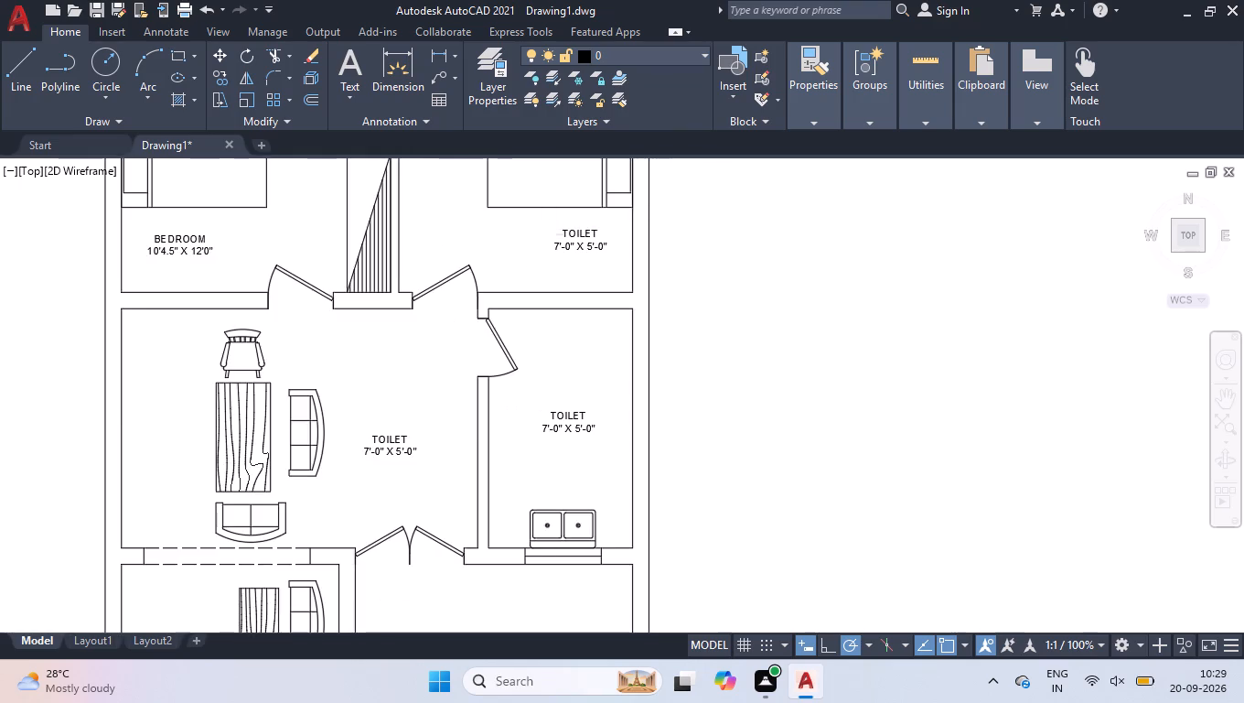
{"action": "scroll", "coordinate": [530, 235], "scroll_direction": "up", "scroll_amount": 1}
{"action": "scroll", "coordinate": [615, 211], "scroll_direction": "up", "scroll_amount": 1}
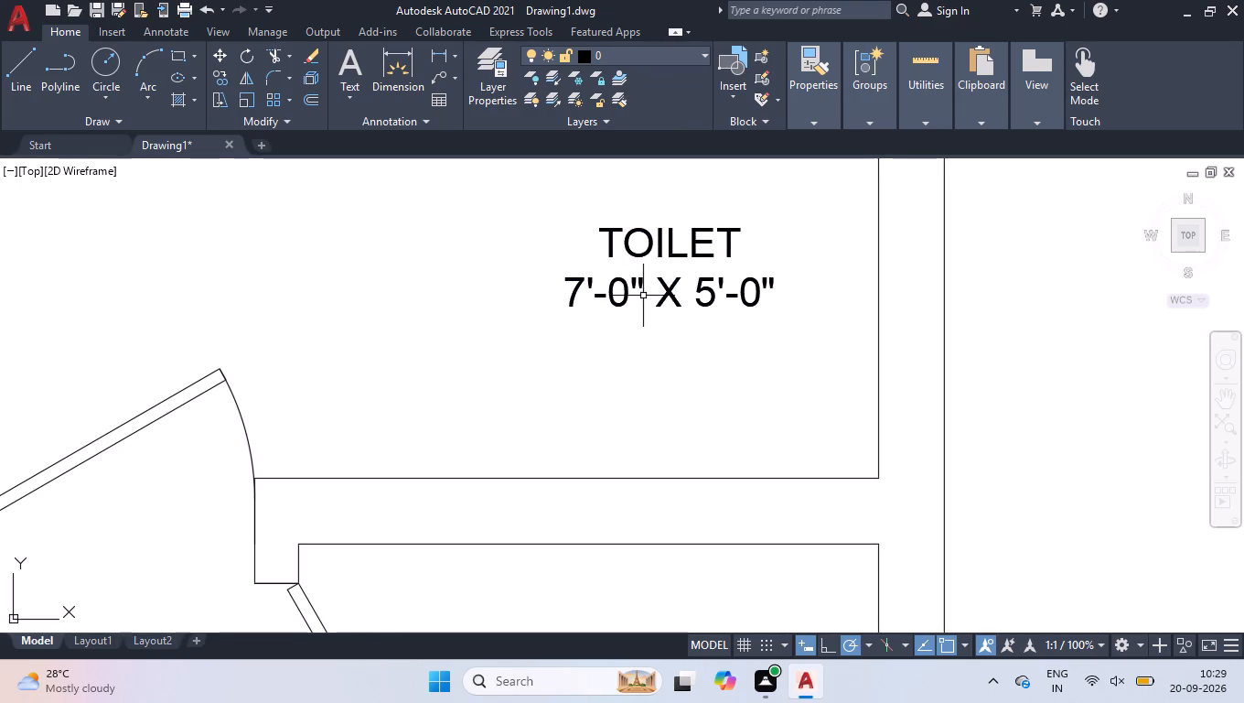
{"action": "double_click", "coordinate": [642, 286]}
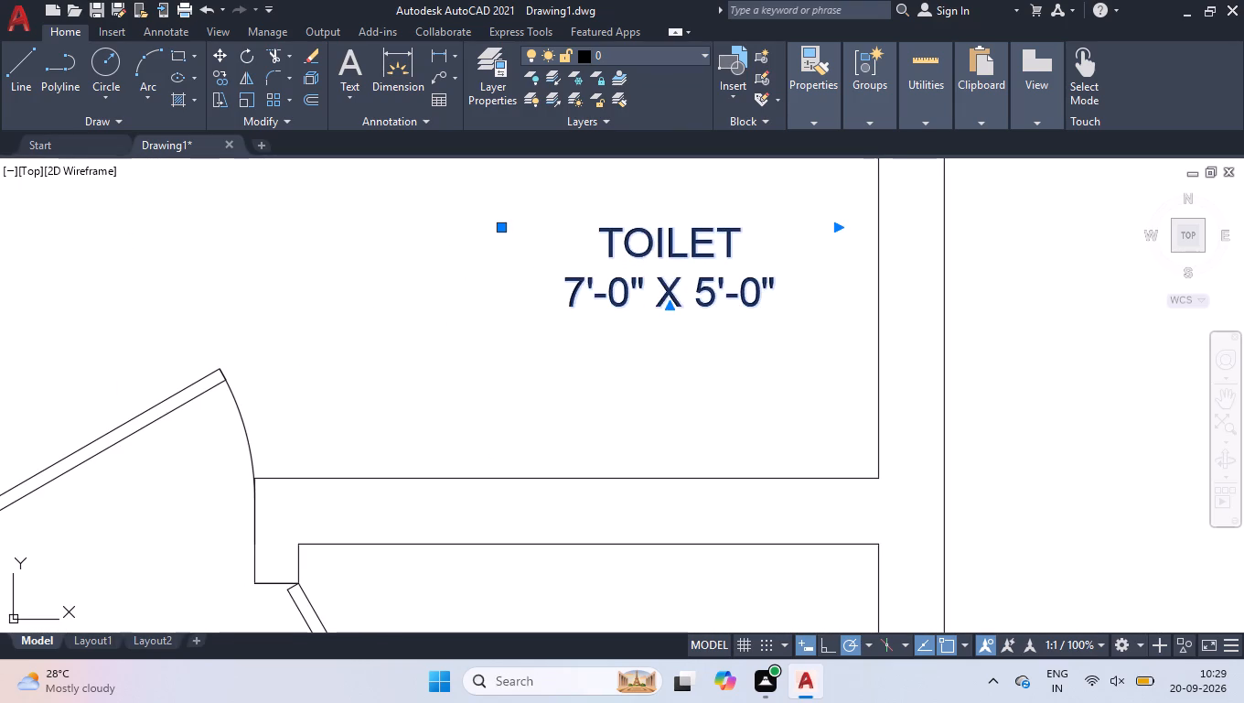
{"action": "key", "text": "ctrl+a"}
{"action": "type", "text": "BEDROOM"}
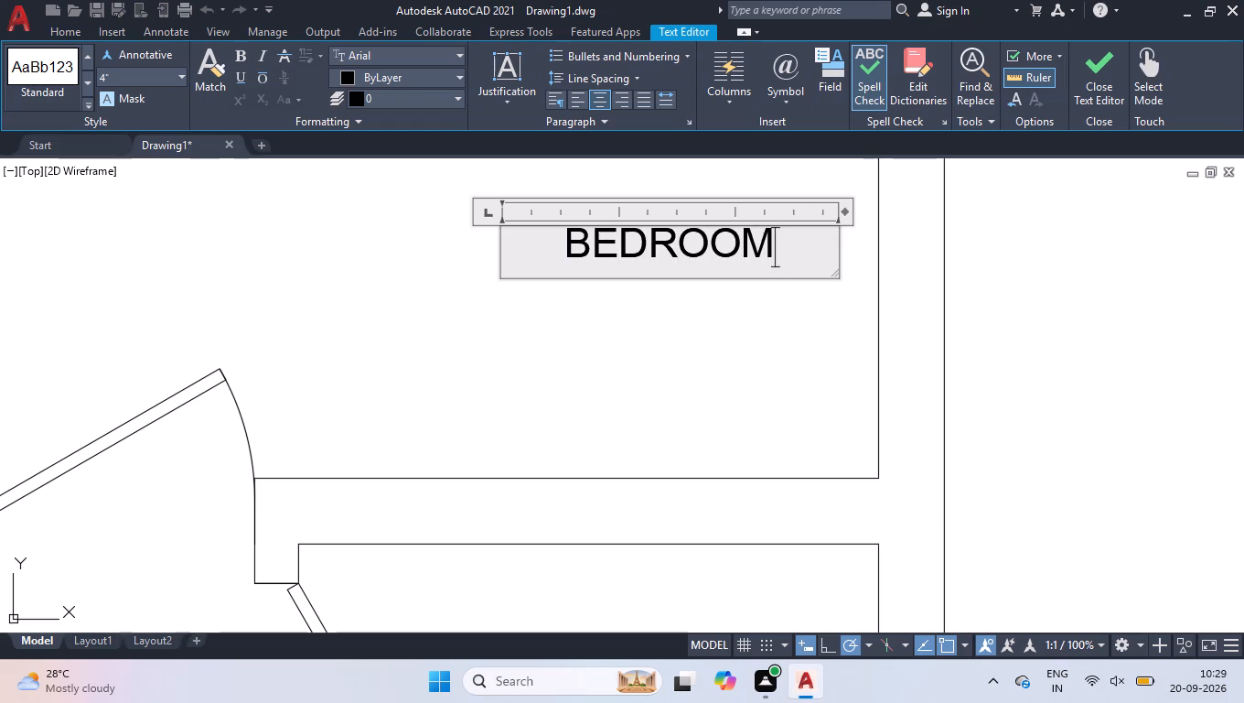
{"action": "key", "text": "Return"}
{"action": "type", "text": "10'9"}
{"action": "type", "text": "\" X"}
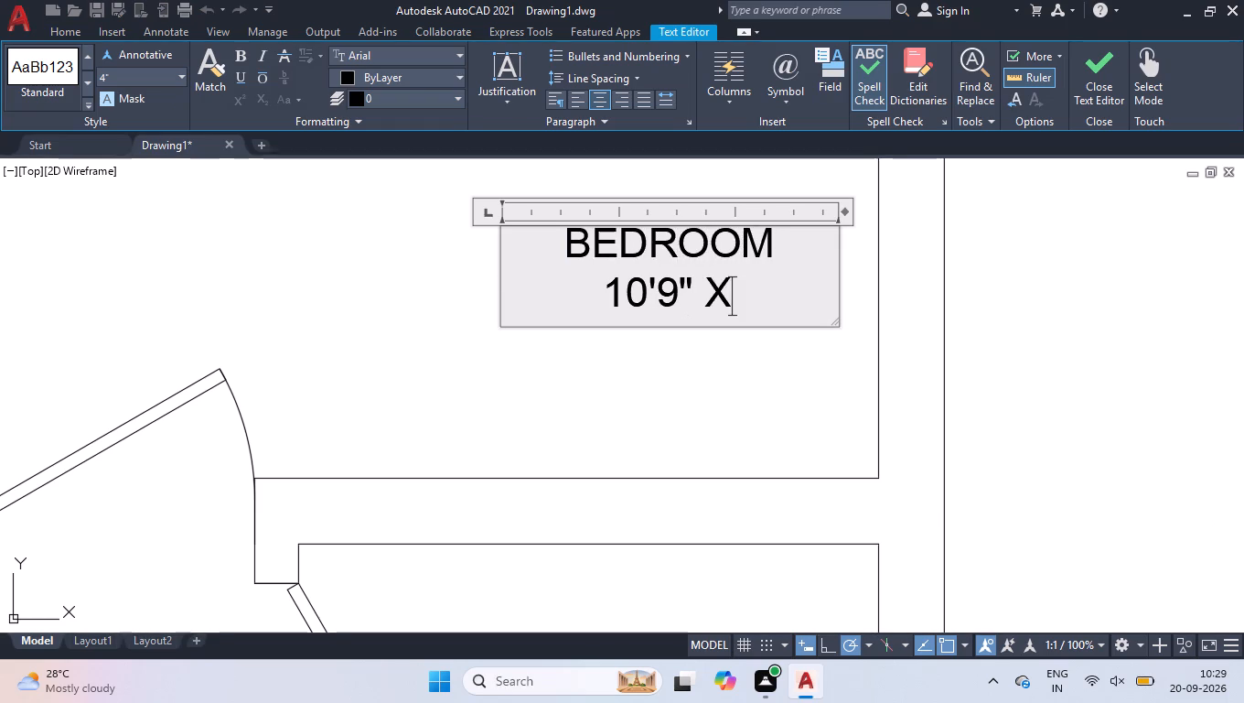
{"action": "key", "text": "space"}
{"action": "type", "text": "12"}
{"action": "type", "text": "'0\""}
{"action": "left_click", "coordinate": [594, 455]}
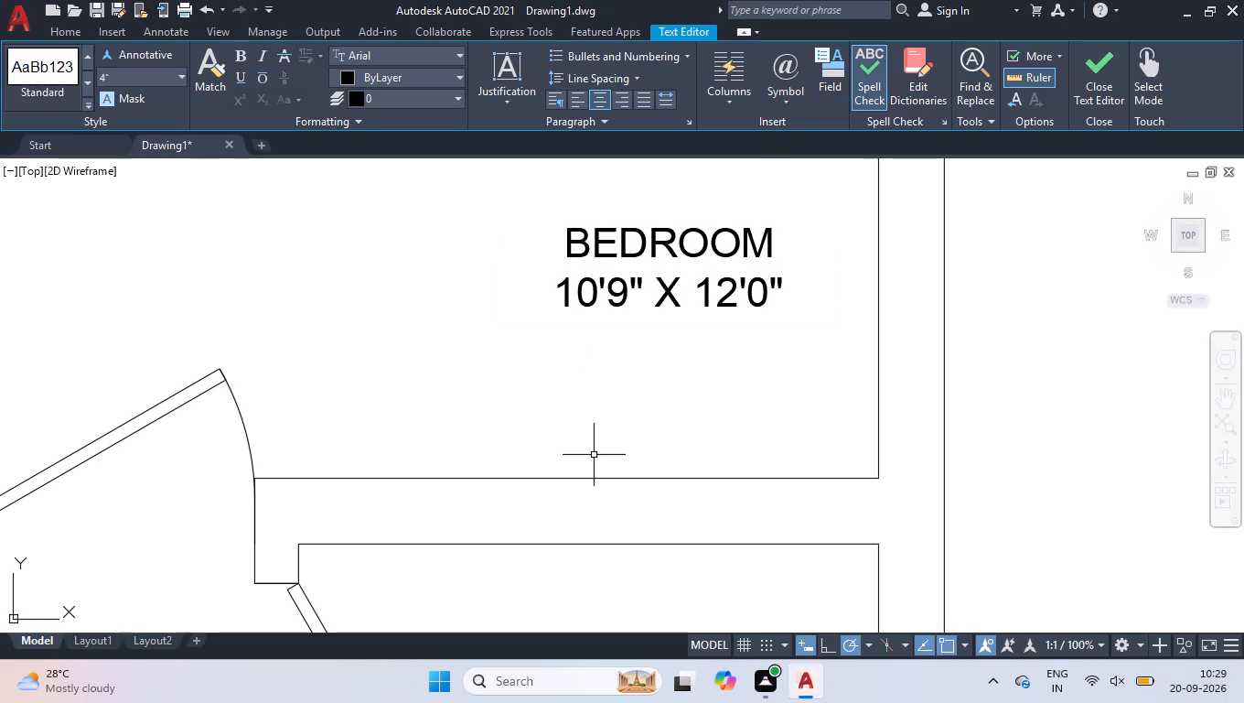
Replace the TOILET label in the room with the sink with the two lines KITCHEN and 6'7.5" X 11'0".
{"action": "scroll", "coordinate": [576, 382], "scroll_direction": "down", "scroll_amount": 3}
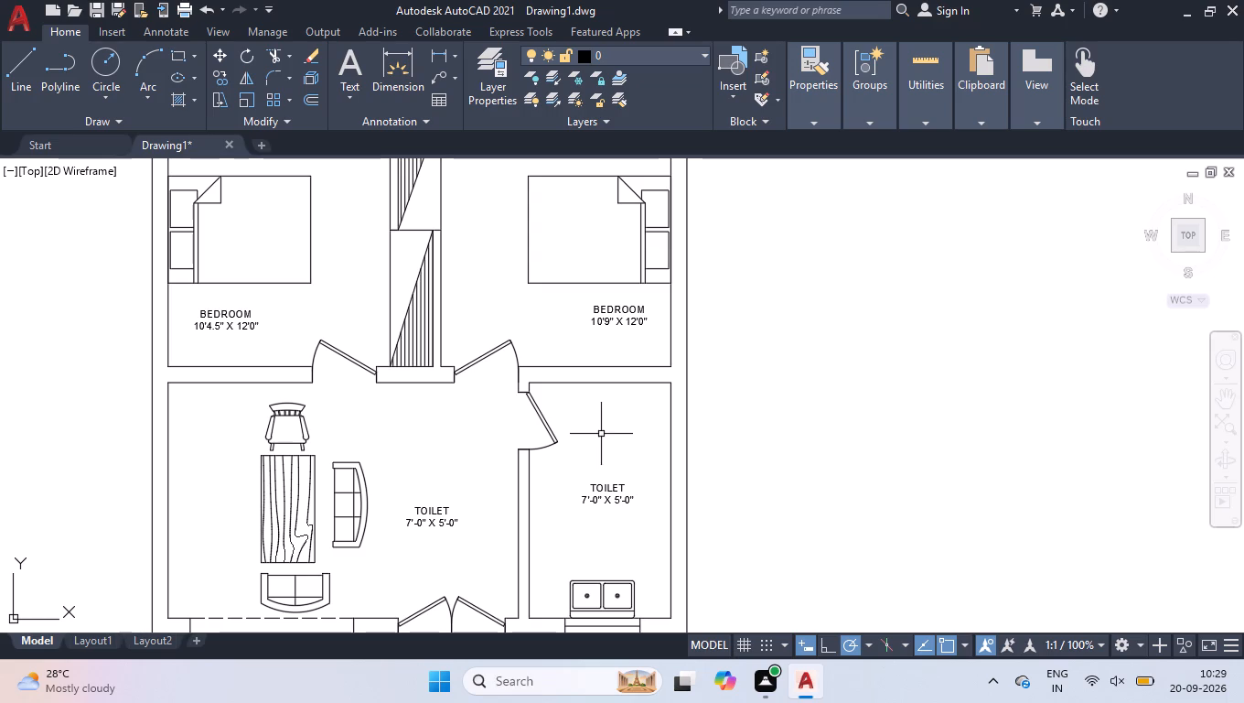
{"action": "scroll", "coordinate": [577, 563], "scroll_direction": "up", "scroll_amount": 2}
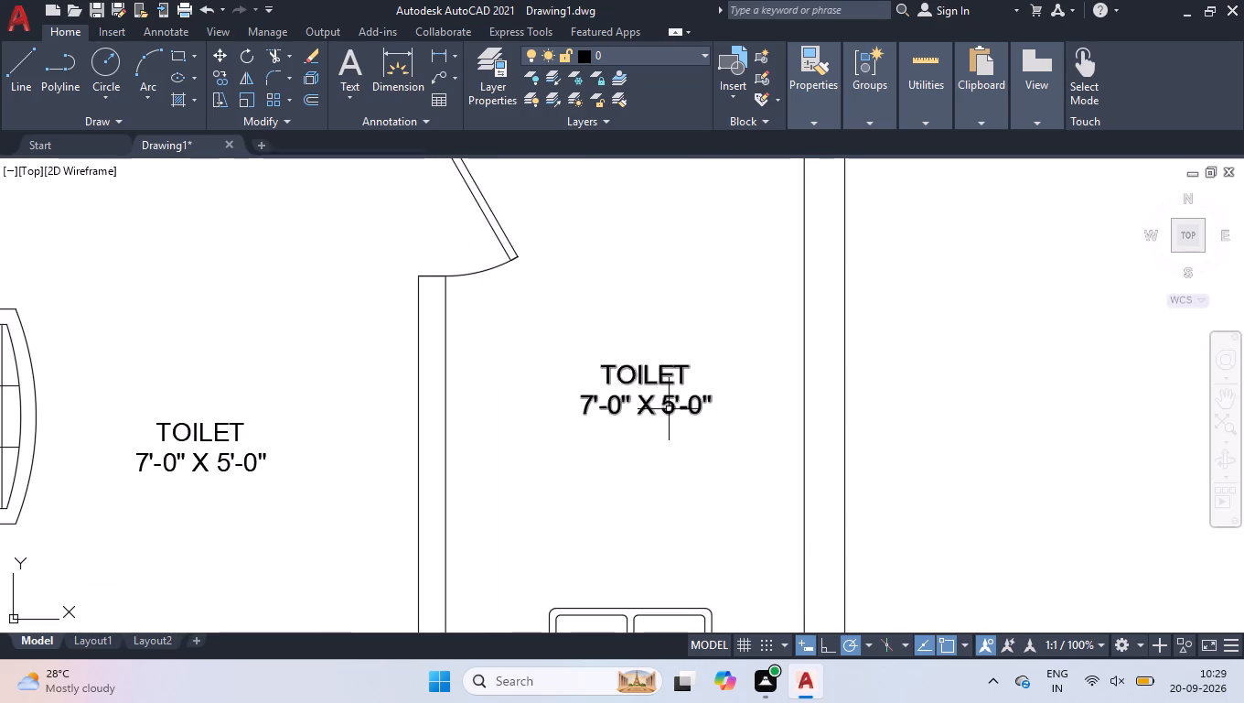
{"action": "double_click", "coordinate": [670, 409]}
{"action": "key", "text": "ctrl+a"}
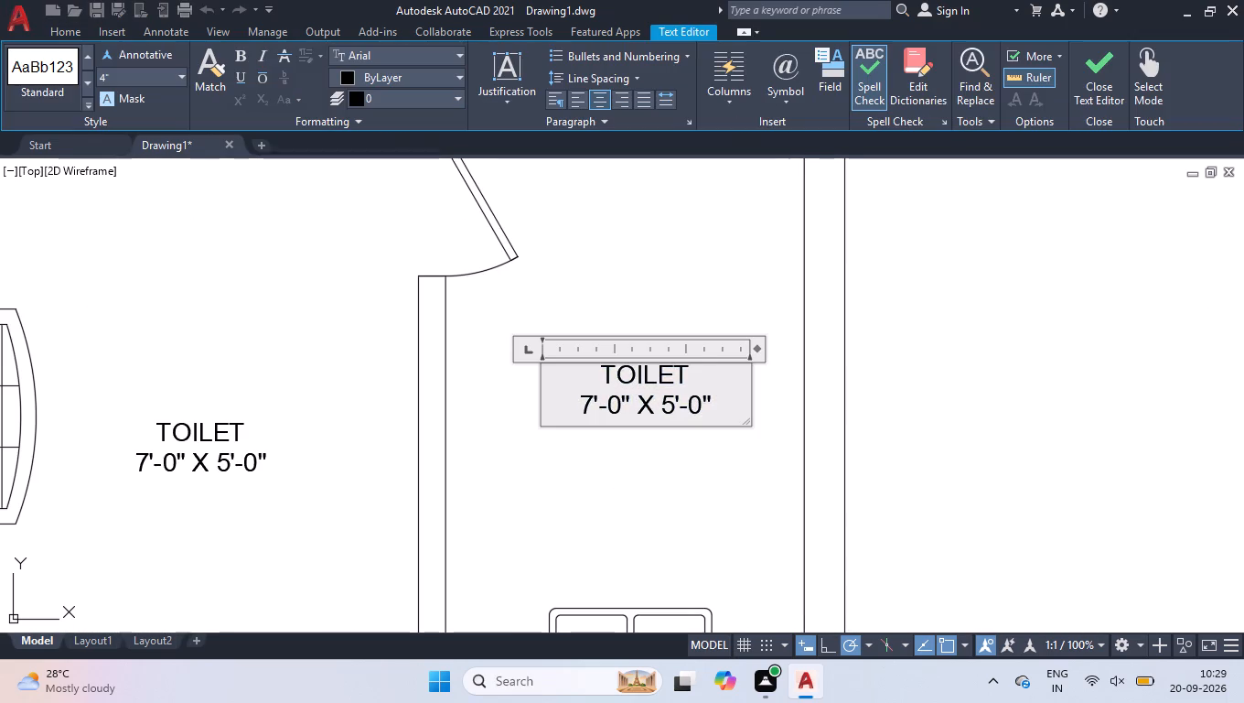
{"action": "key", "text": "k"}
{"action": "key", "text": "i"}
{"action": "key", "text": "t"}
{"action": "key", "text": "c"}
{"action": "key", "text": "h"}
{"action": "key", "text": "e"}
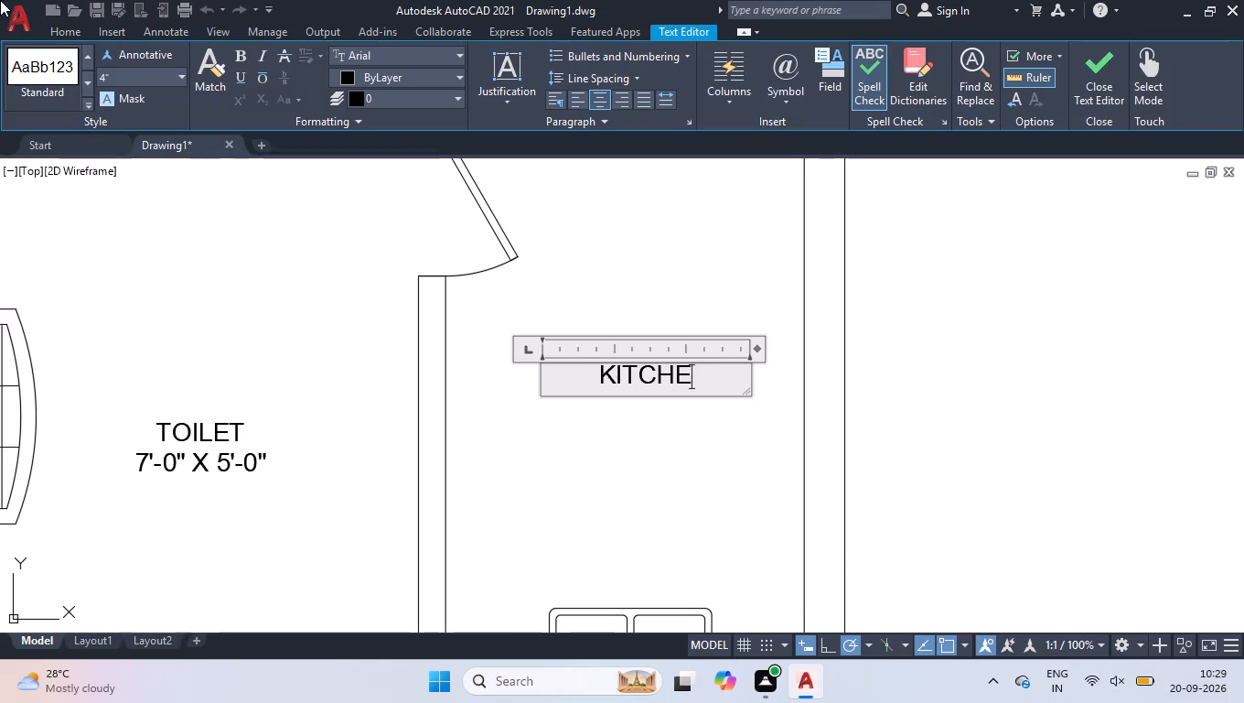
{"action": "key", "text": "n"}
{"action": "key", "text": "Return"}
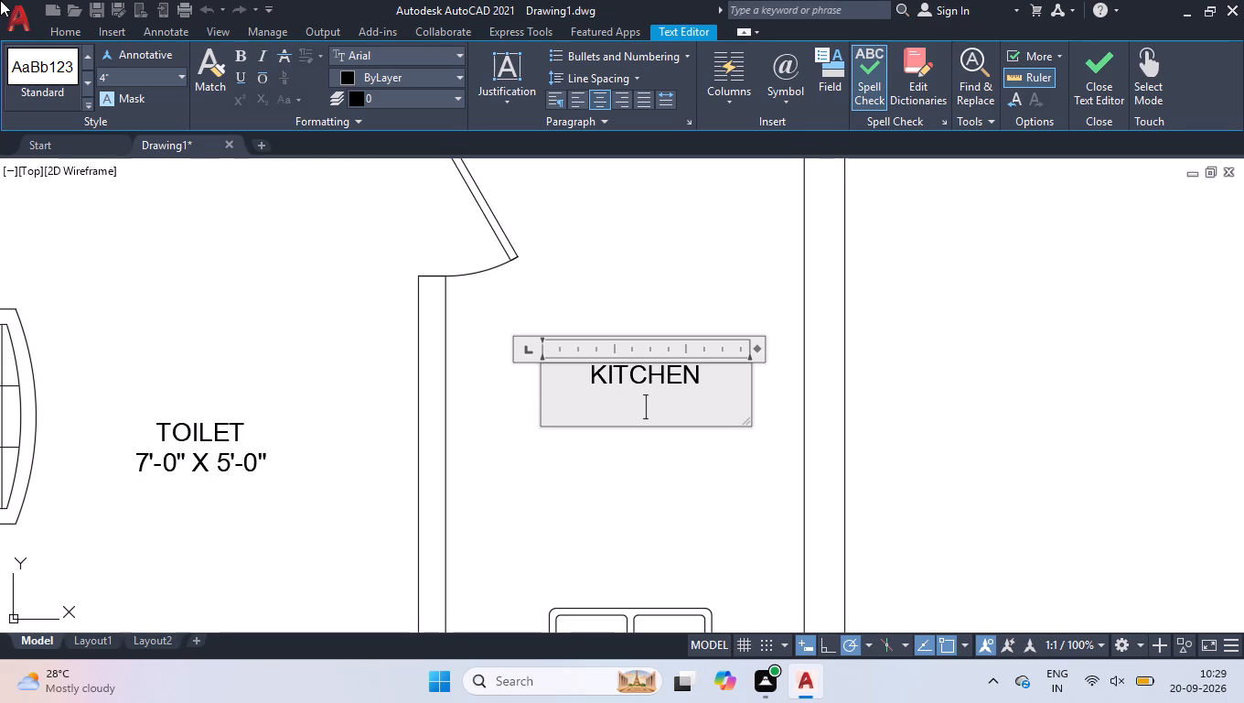
{"action": "key", "text": "6"}
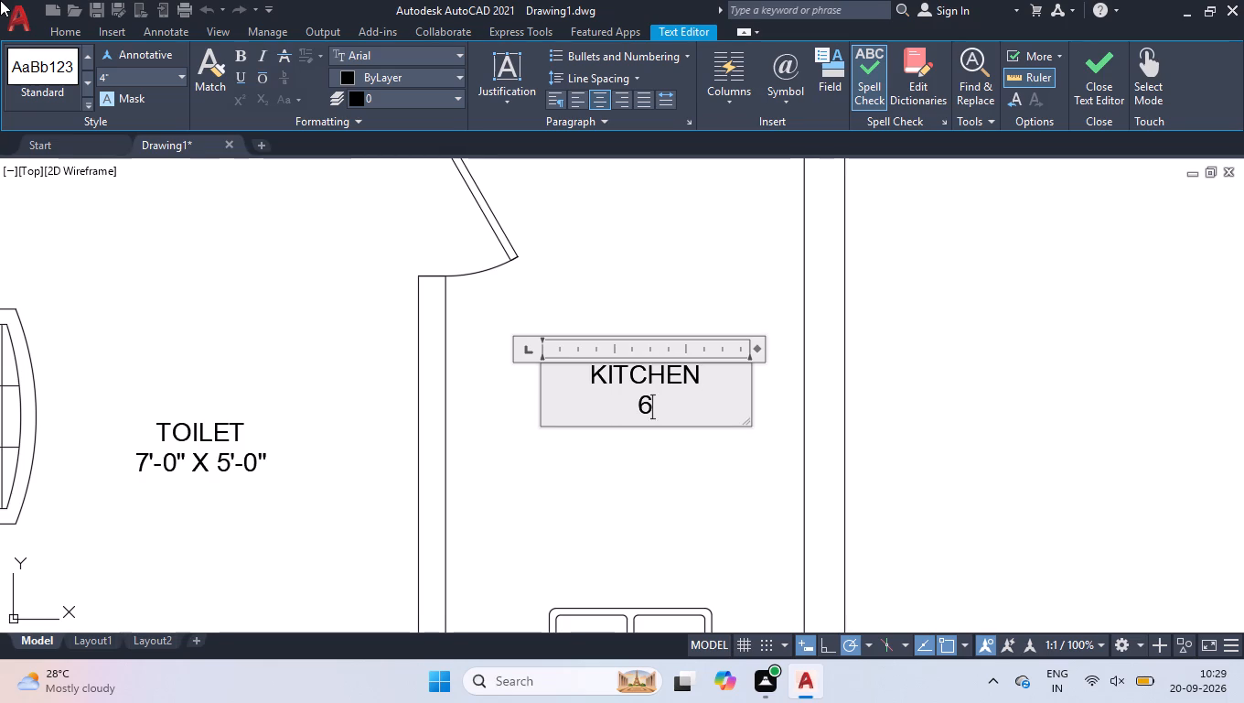
{"action": "key", "text": "apostrophe"}
{"action": "key", "text": "7"}
{"action": "key", "text": "period"}
{"action": "key", "text": "5"}
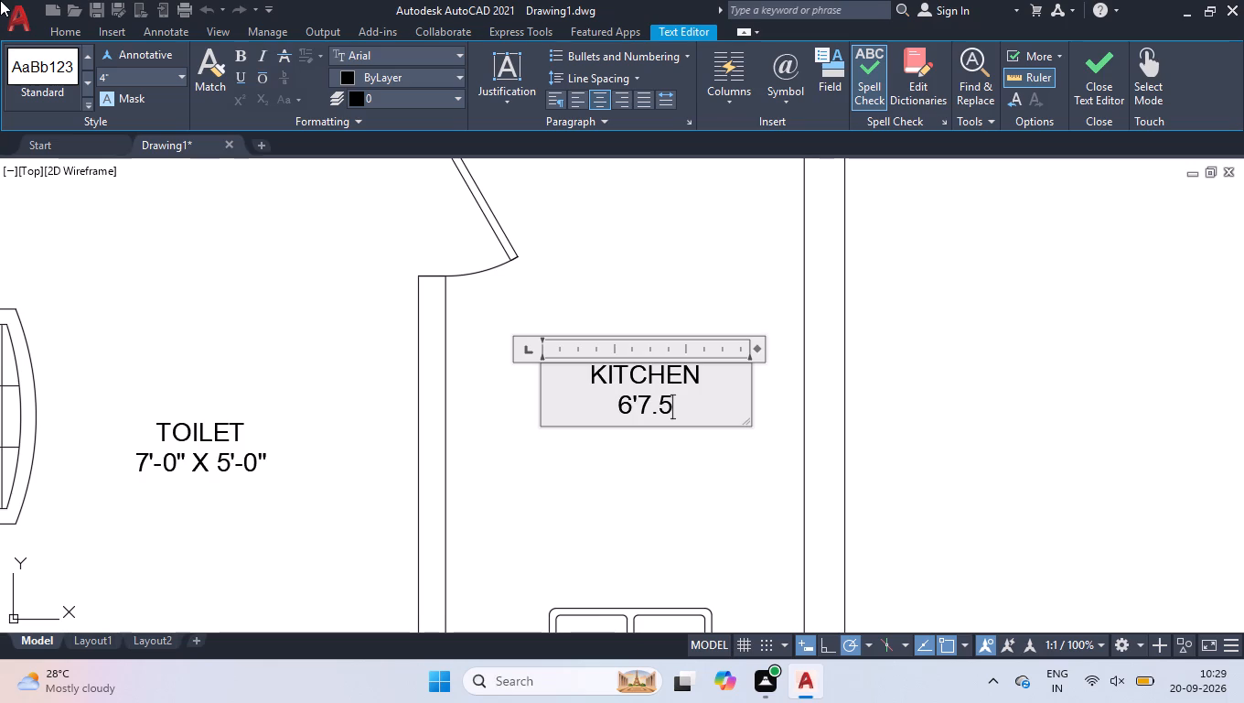
{"action": "key", "text": "shift+quotedbl"}
{"action": "key", "text": "space"}
{"action": "key", "text": "x"}
{"action": "key", "text": "space"}
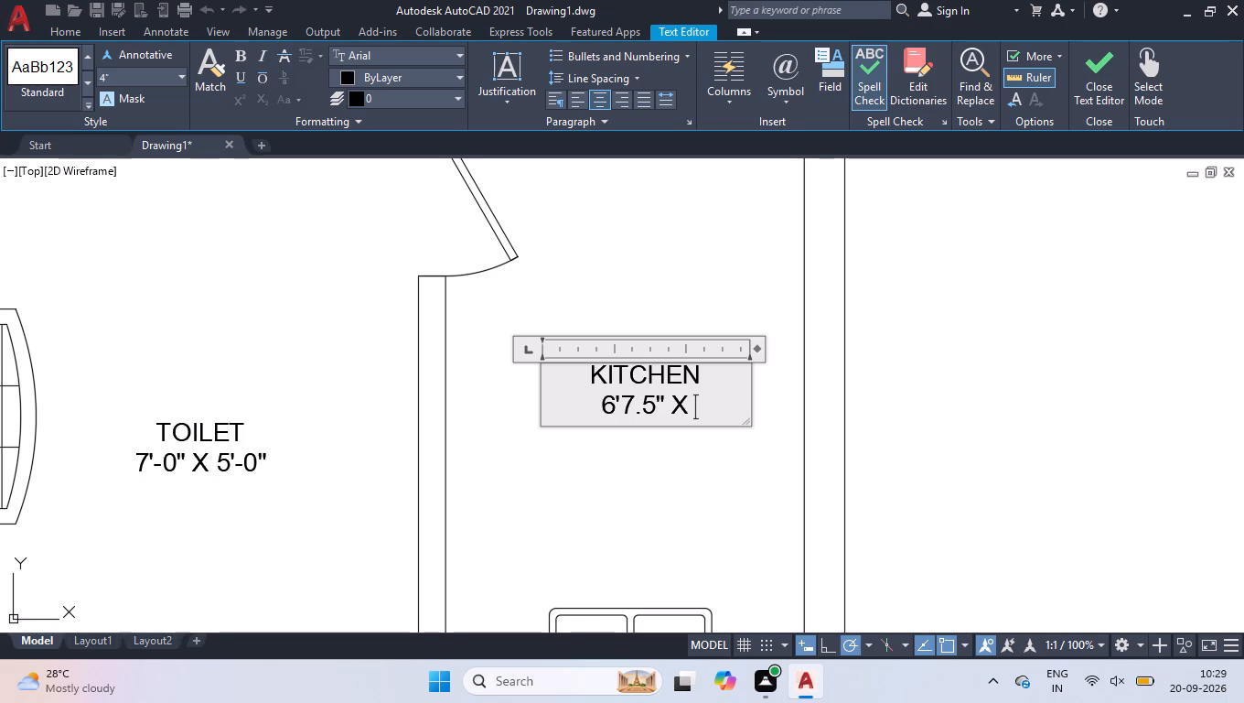
{"action": "key", "text": "1"}
{"action": "key", "text": "1"}
{"action": "key", "text": "apostrophe"}
{"action": "key", "text": "0"}
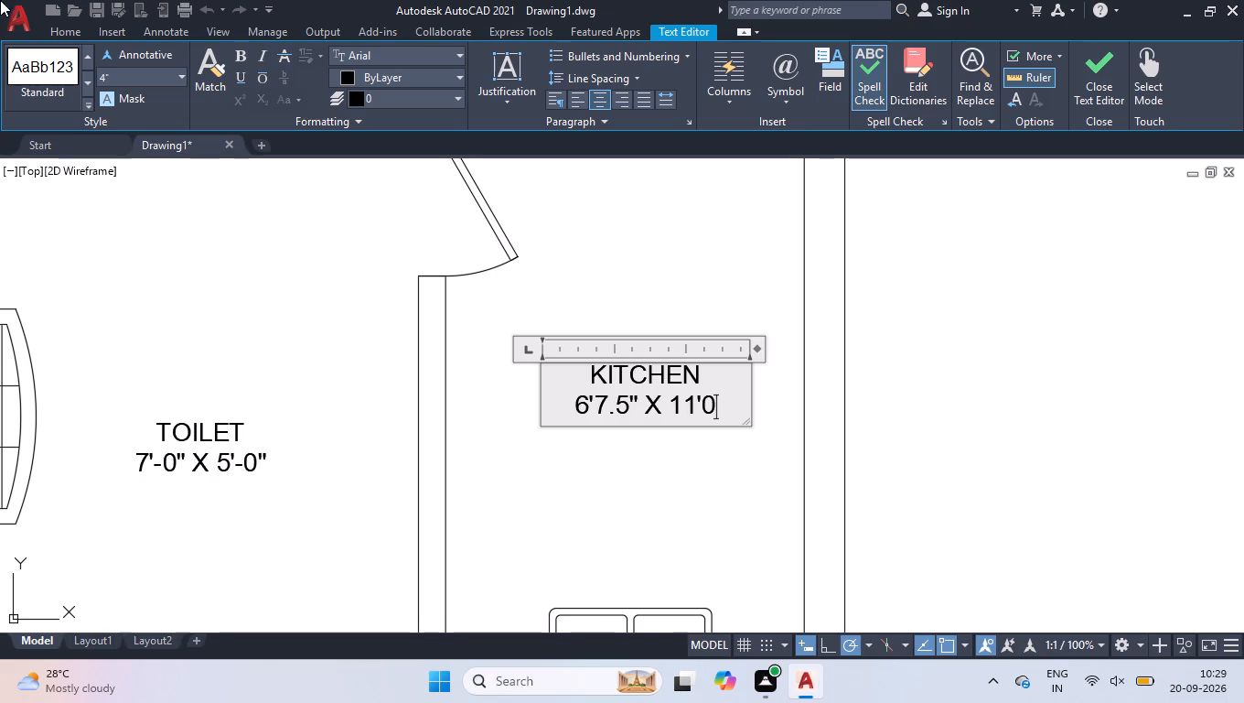
{"action": "key", "text": "shift+quotedbl"}
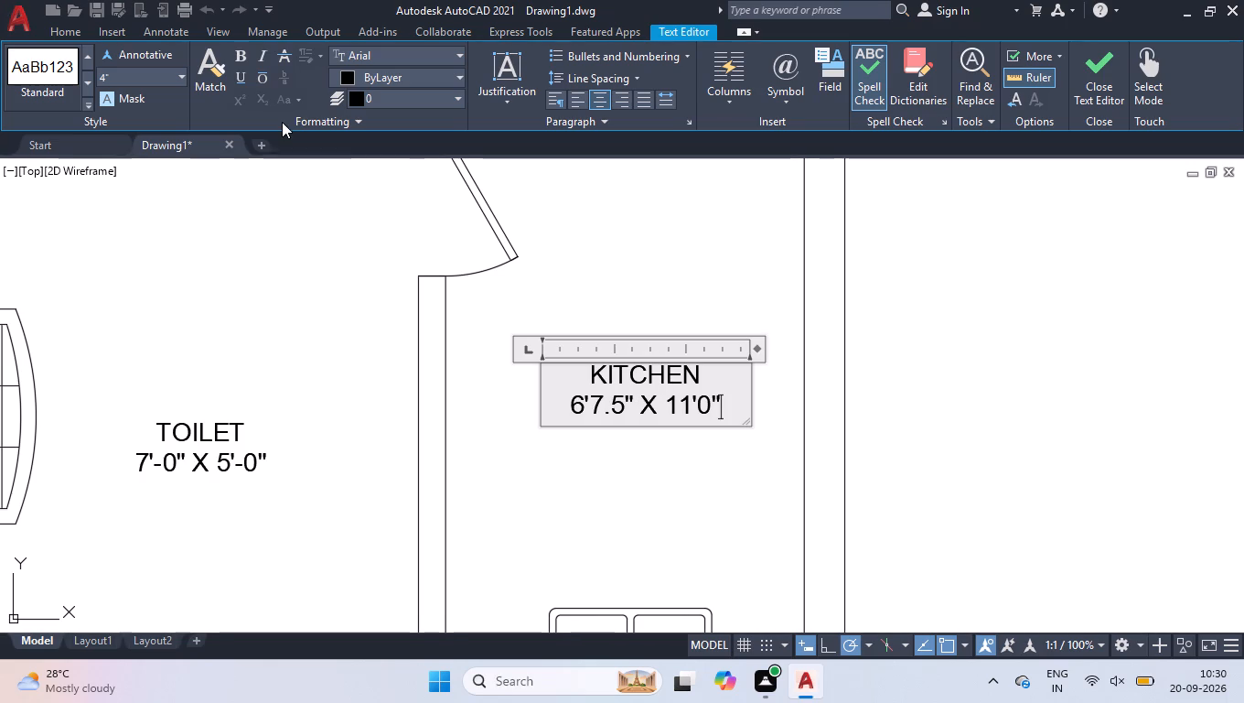
{"action": "left_click", "coordinate": [282, 122]}
{"action": "left_click", "coordinate": [370, 298]}
Replace the TOILET label in the central room beside the dining table with the two lines T.V LOUNGE and 16'4.5" X 11'0".
{"action": "scroll", "coordinate": [363, 292], "scroll_direction": "down", "scroll_amount": 2}
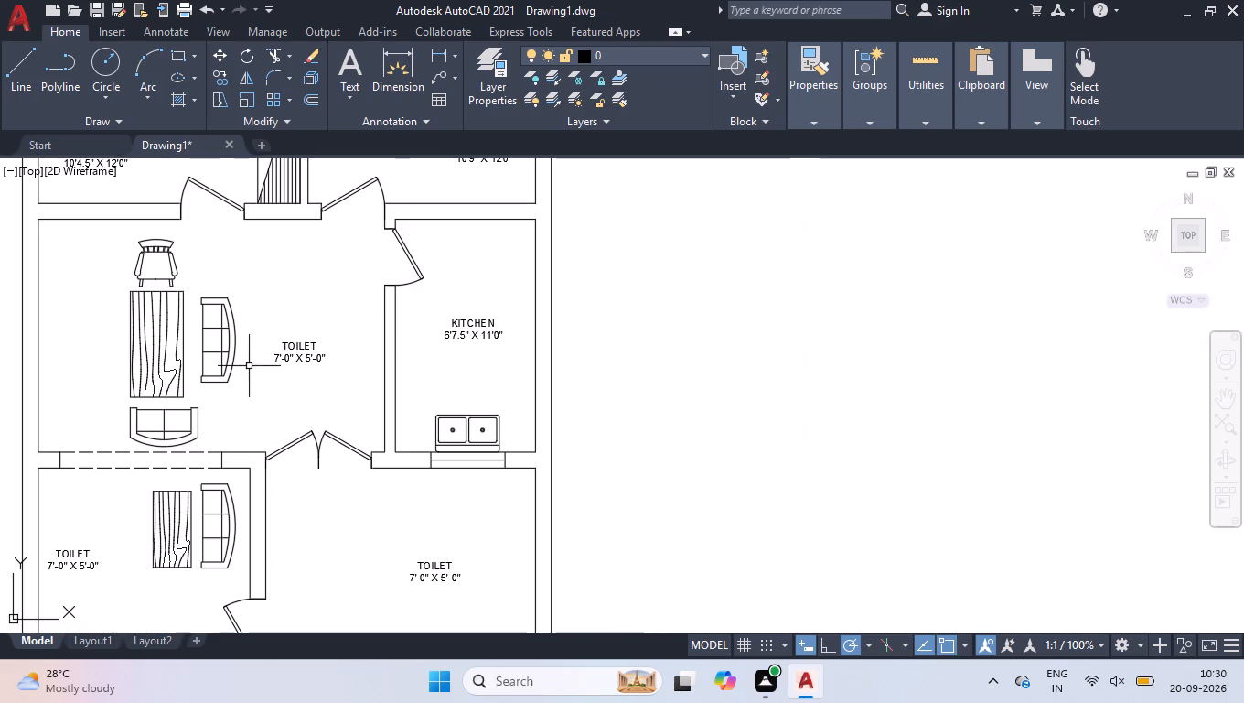
{"action": "scroll", "coordinate": [263, 363], "scroll_direction": "up", "scroll_amount": 3}
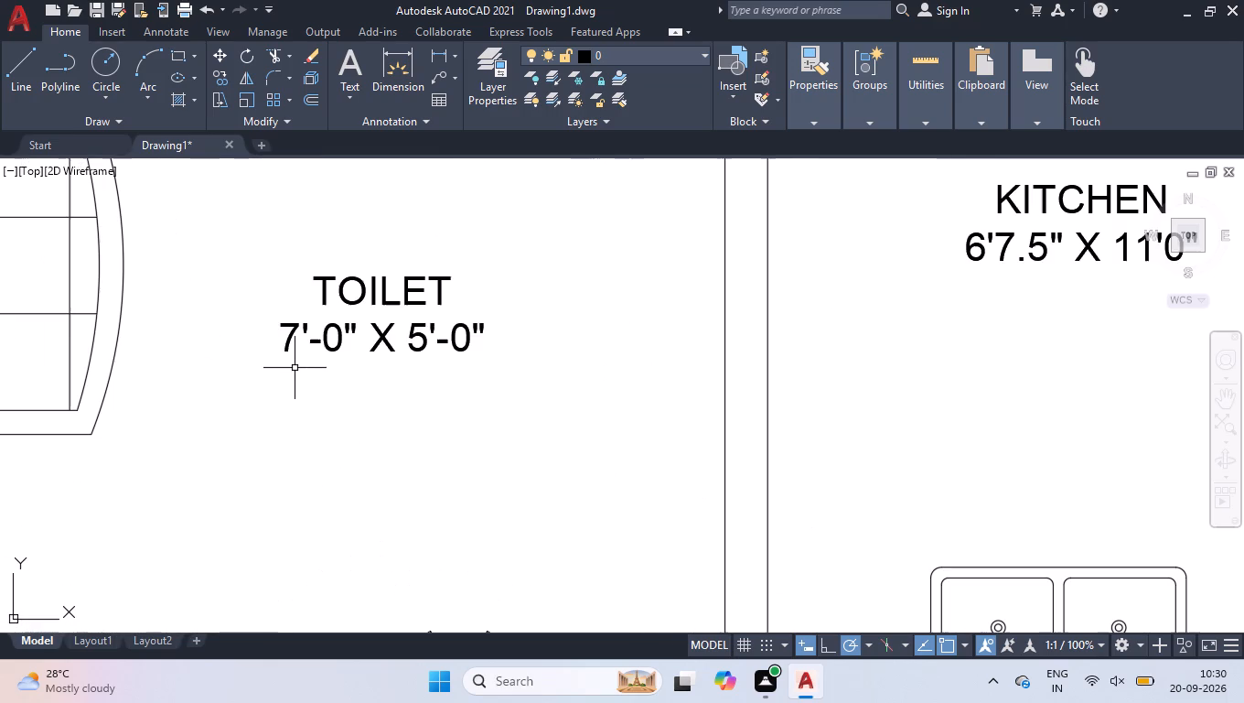
{"action": "left_click", "coordinate": [359, 331]}
{"action": "left_click", "coordinate": [357, 328]}
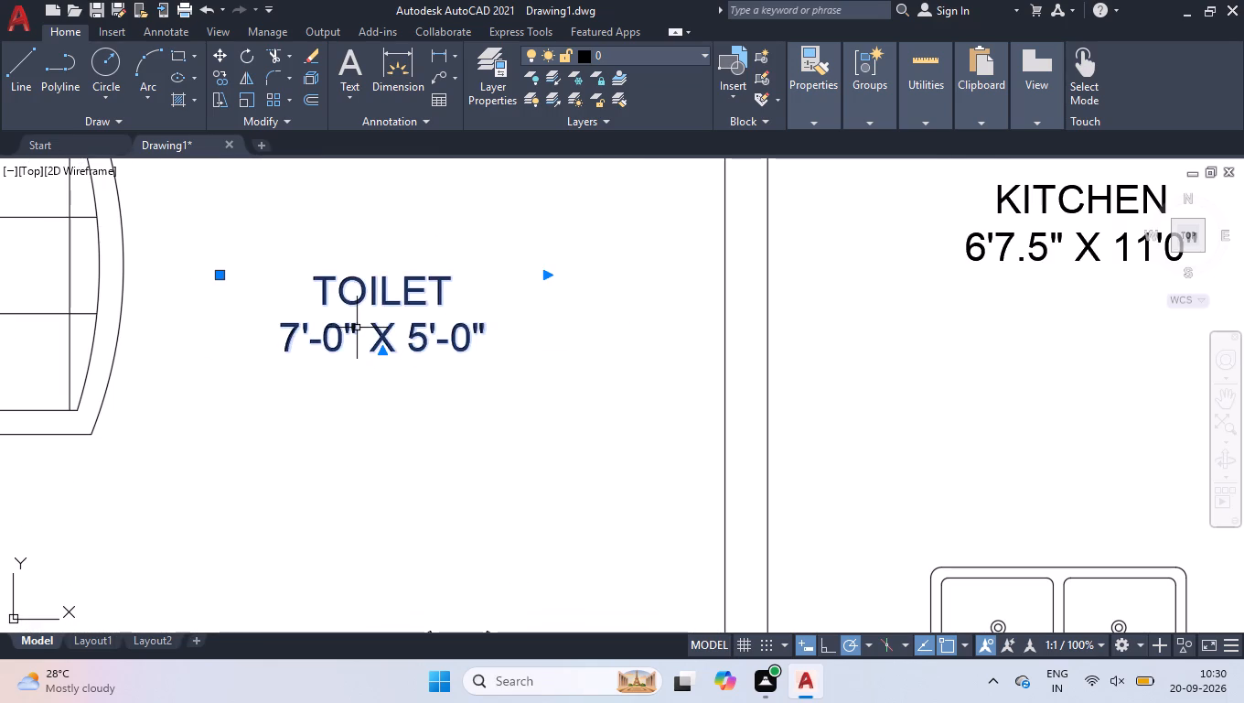
{"action": "double_click", "coordinate": [357, 328]}
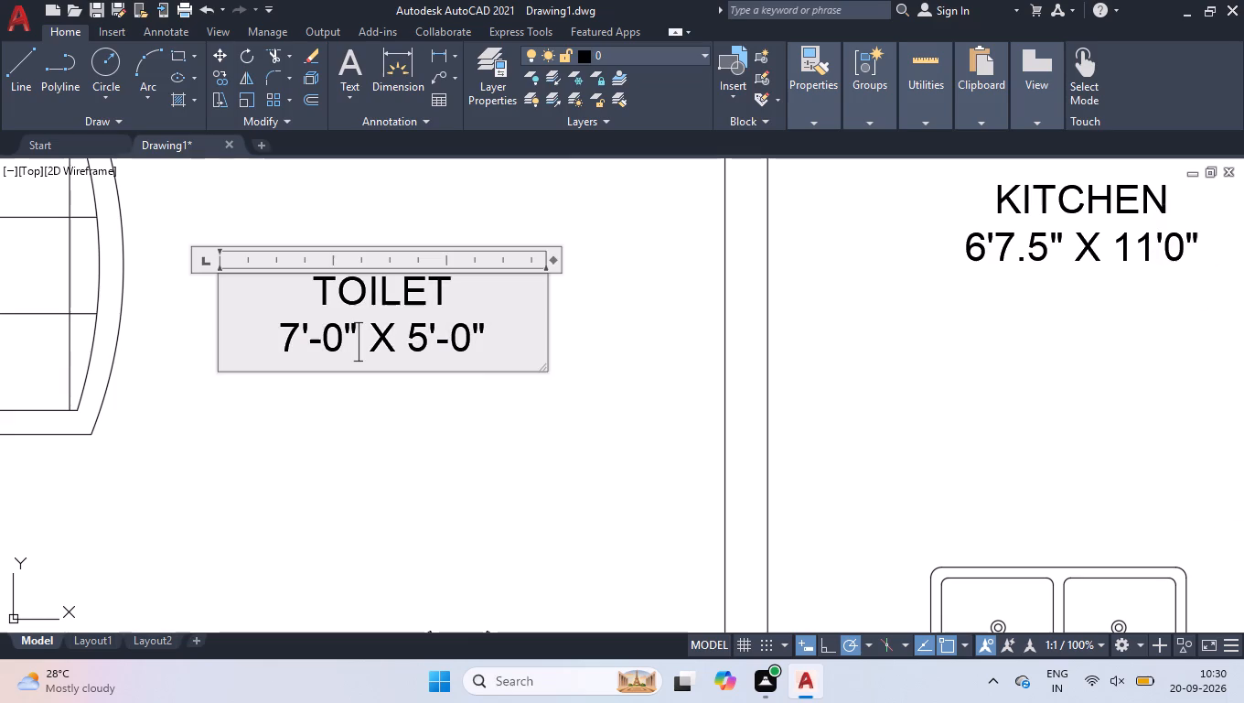
{"action": "key", "text": "ctrl+a"}
{"action": "key", "text": "t"}
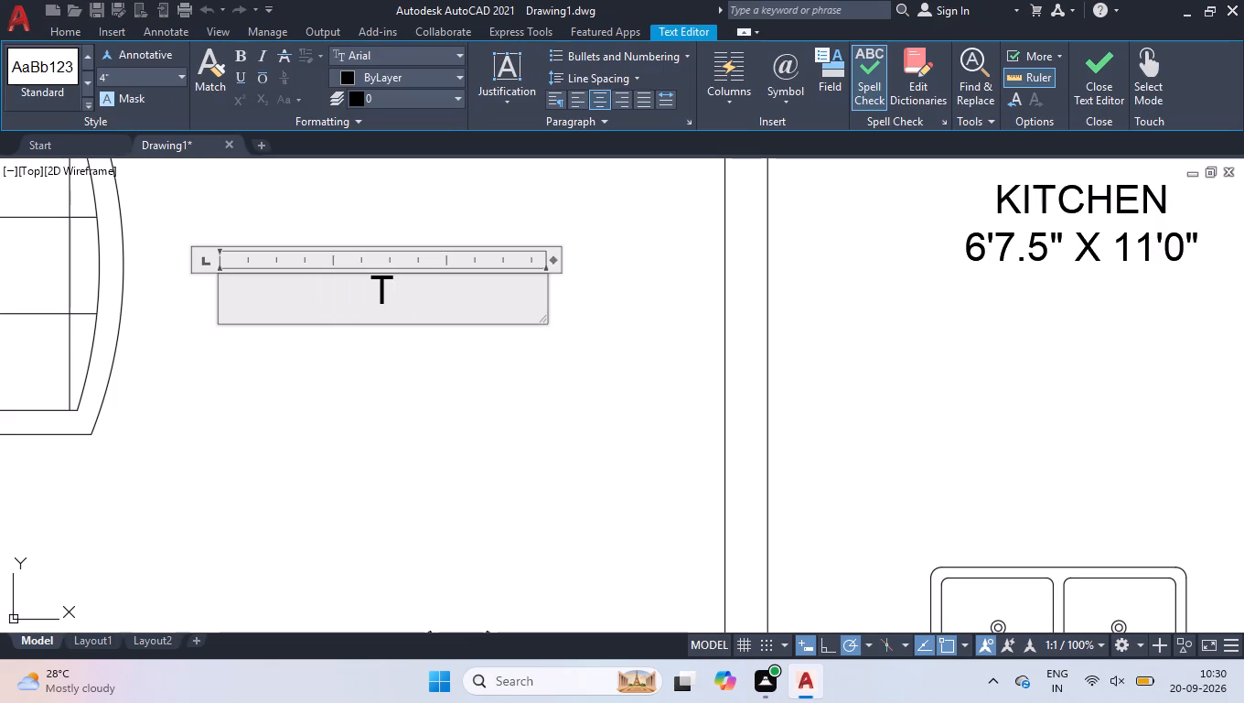
{"action": "key", "text": "period"}
{"action": "key", "text": "v"}
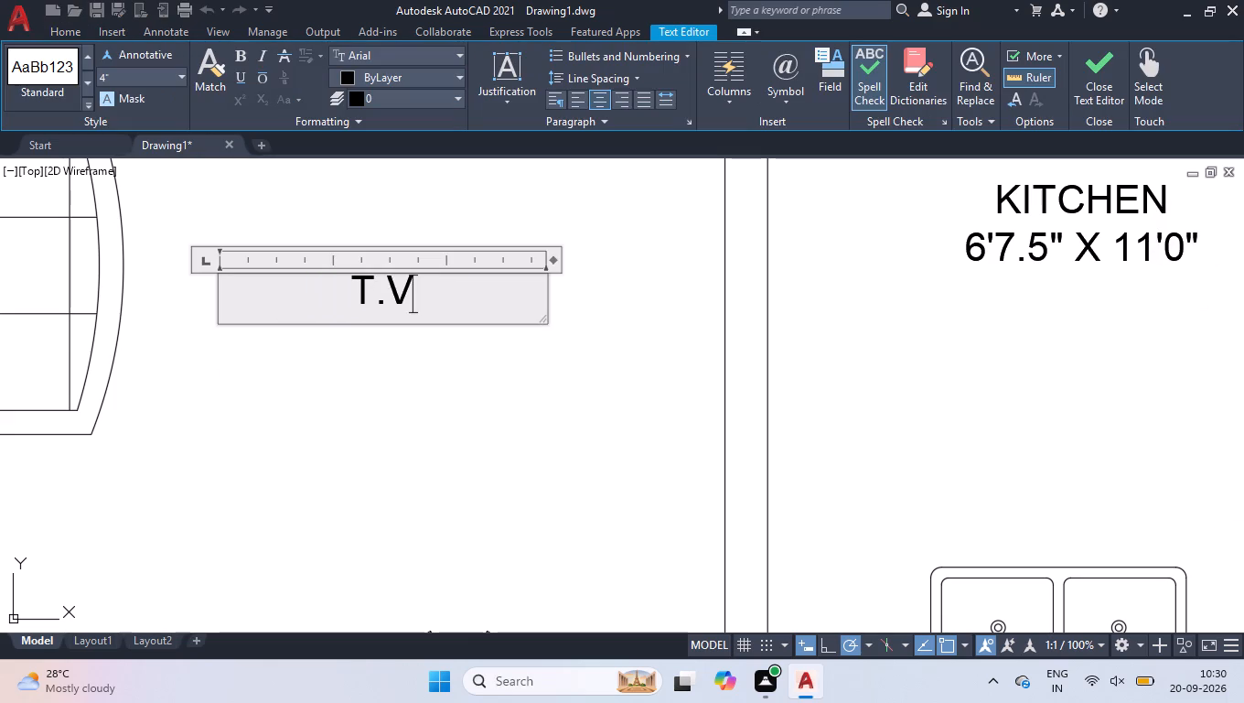
{"action": "key", "text": "space"}
{"action": "type", "text": "LOUNGE"}
{"action": "key", "text": "Return"}
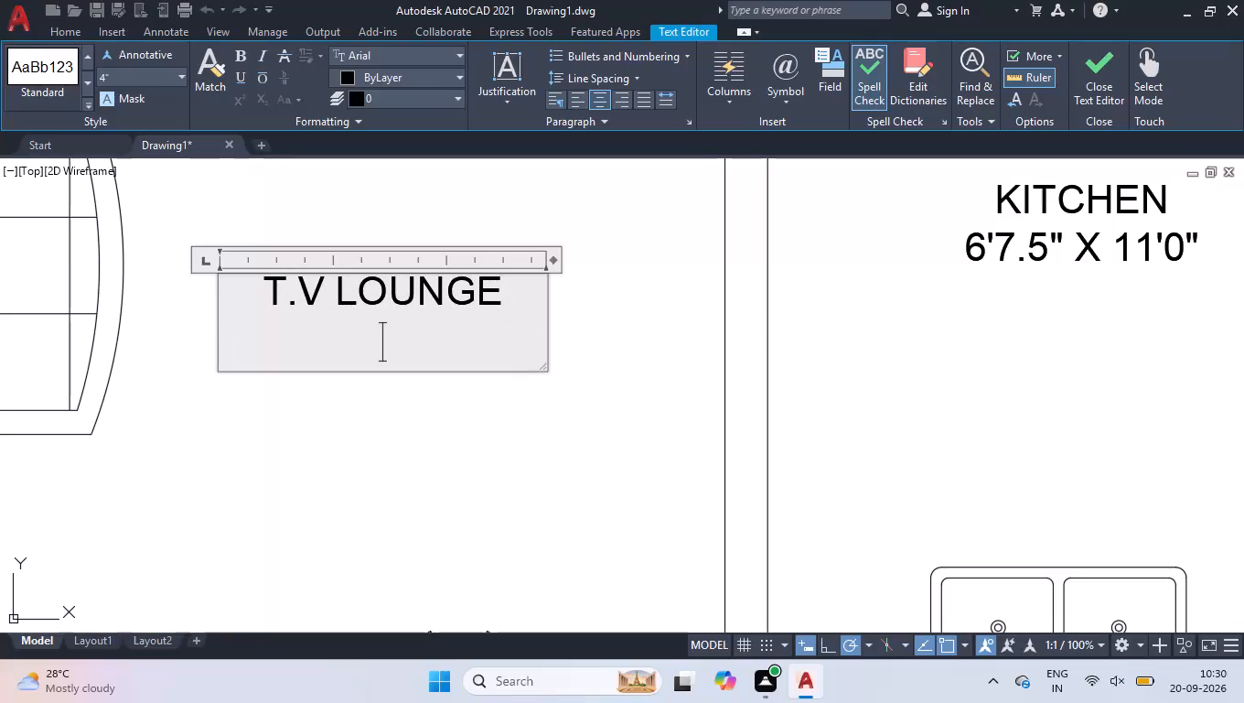
{"action": "type", "text": "16'4.5\""}
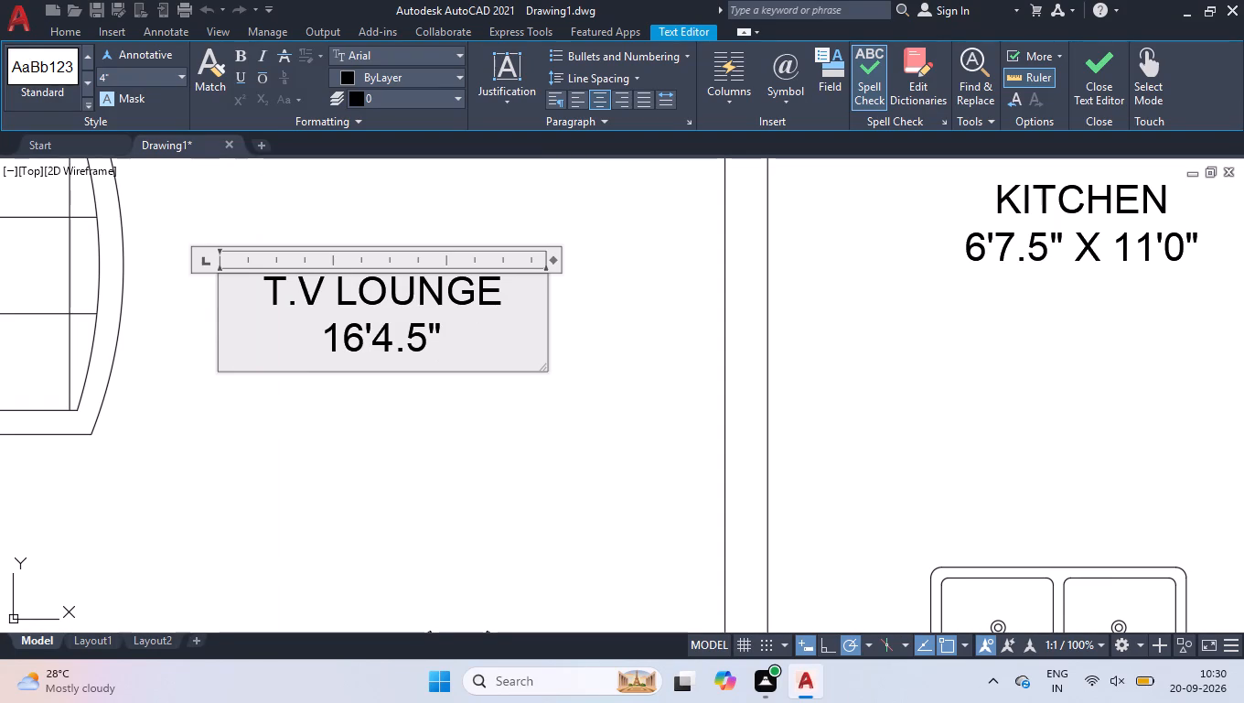
{"action": "key", "text": "space"}
{"action": "type", "text": "X 11'0\""}
{"action": "left_click", "coordinate": [259, 468]}
Replace the TOILET label in the large open area below the kitchen with the two lines PORCH and 12'-9" X 12'9".
{"action": "scroll", "coordinate": [312, 468], "scroll_direction": "down", "scroll_amount": 2}
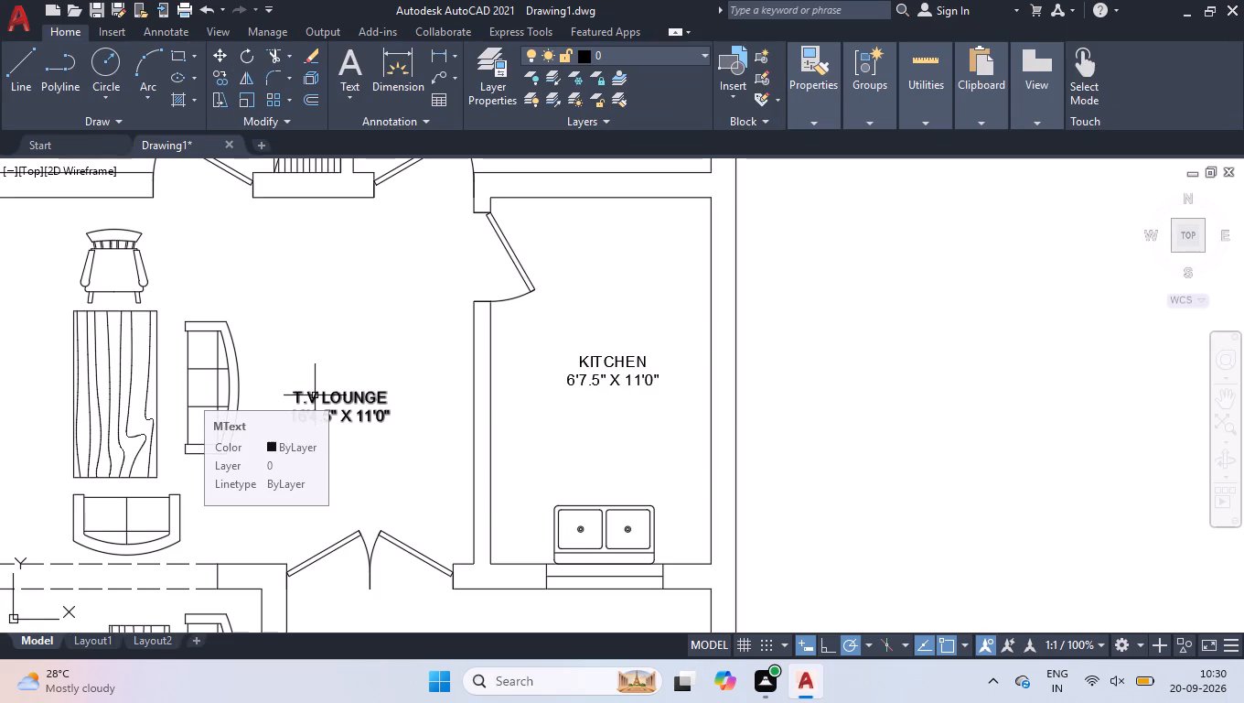
{"action": "scroll", "coordinate": [477, 316], "scroll_direction": "down", "scroll_amount": 3}
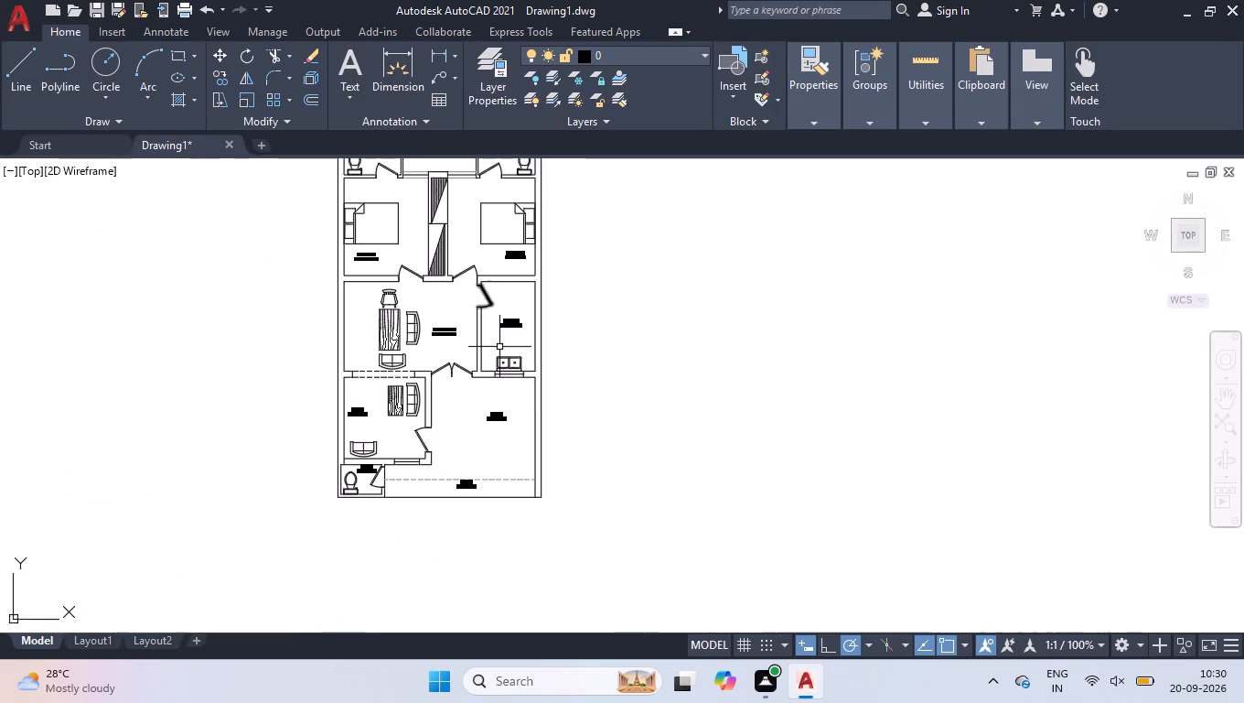
{"action": "scroll", "coordinate": [499, 449], "scroll_direction": "up", "scroll_amount": 2}
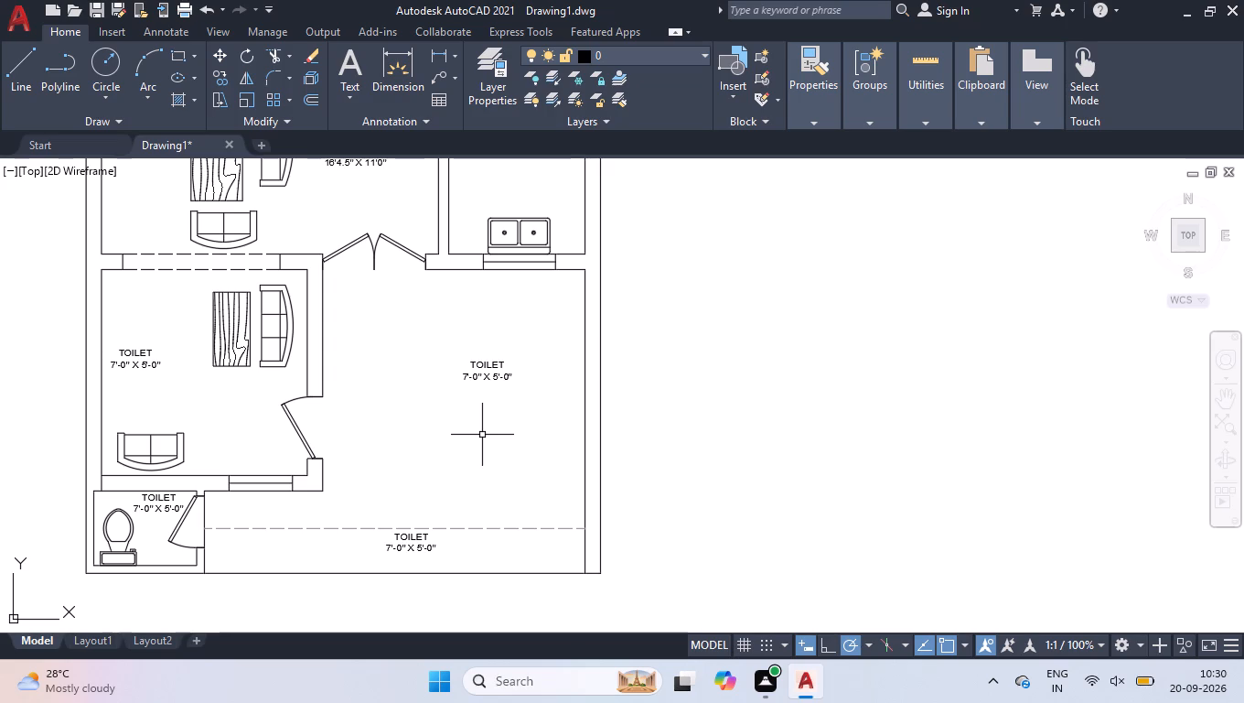
{"action": "right_click", "coordinate": [478, 432]}
{"action": "left_click", "coordinate": [776, 524]}
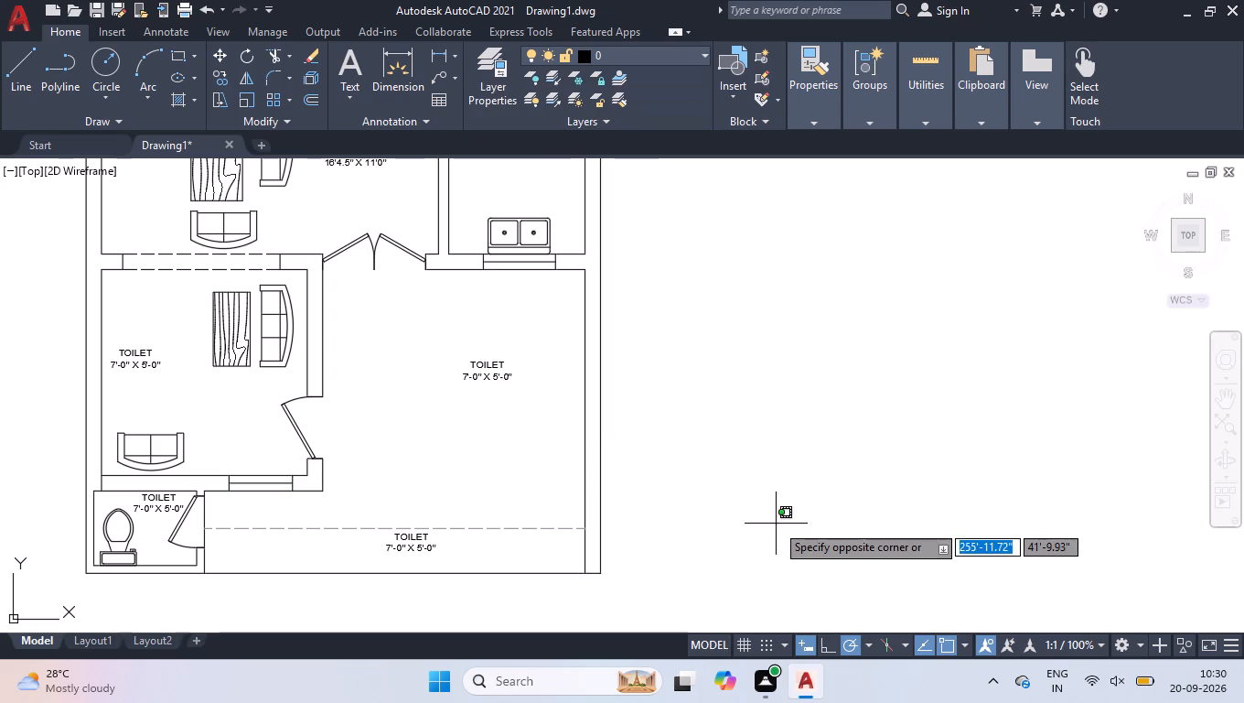
{"action": "left_click", "coordinate": [764, 518]}
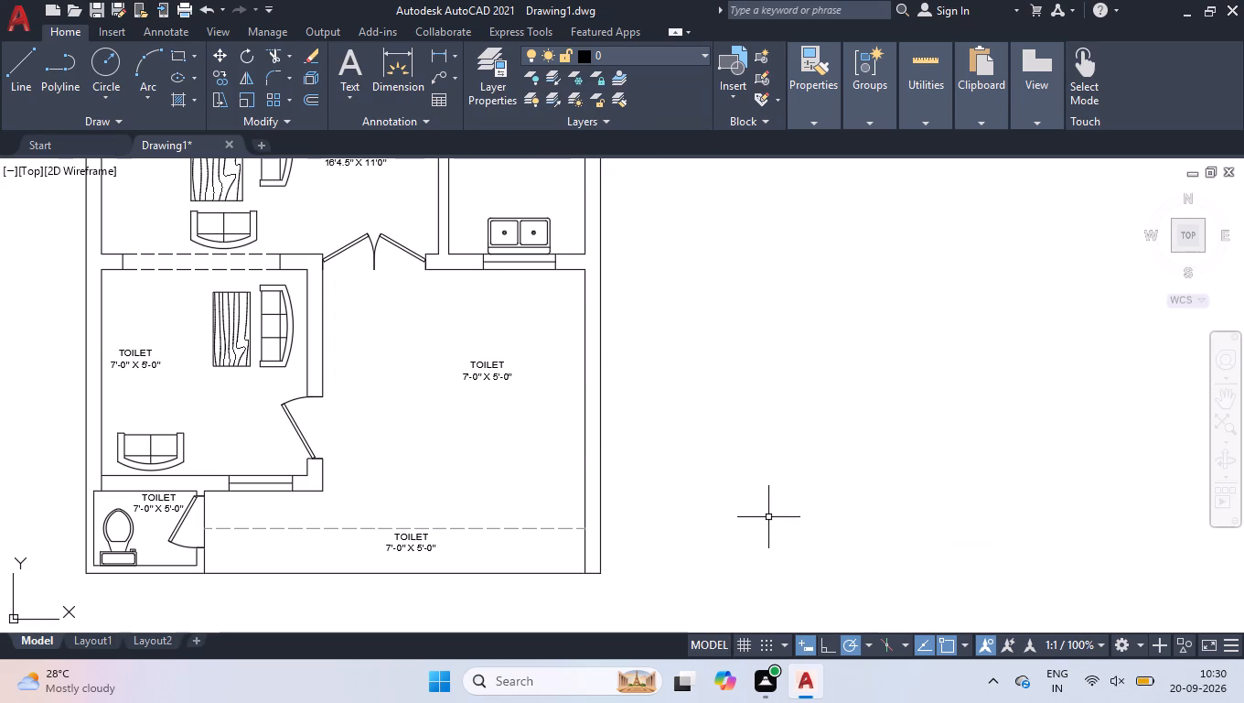
{"action": "scroll", "coordinate": [457, 428], "scroll_direction": "down", "scroll_amount": 1}
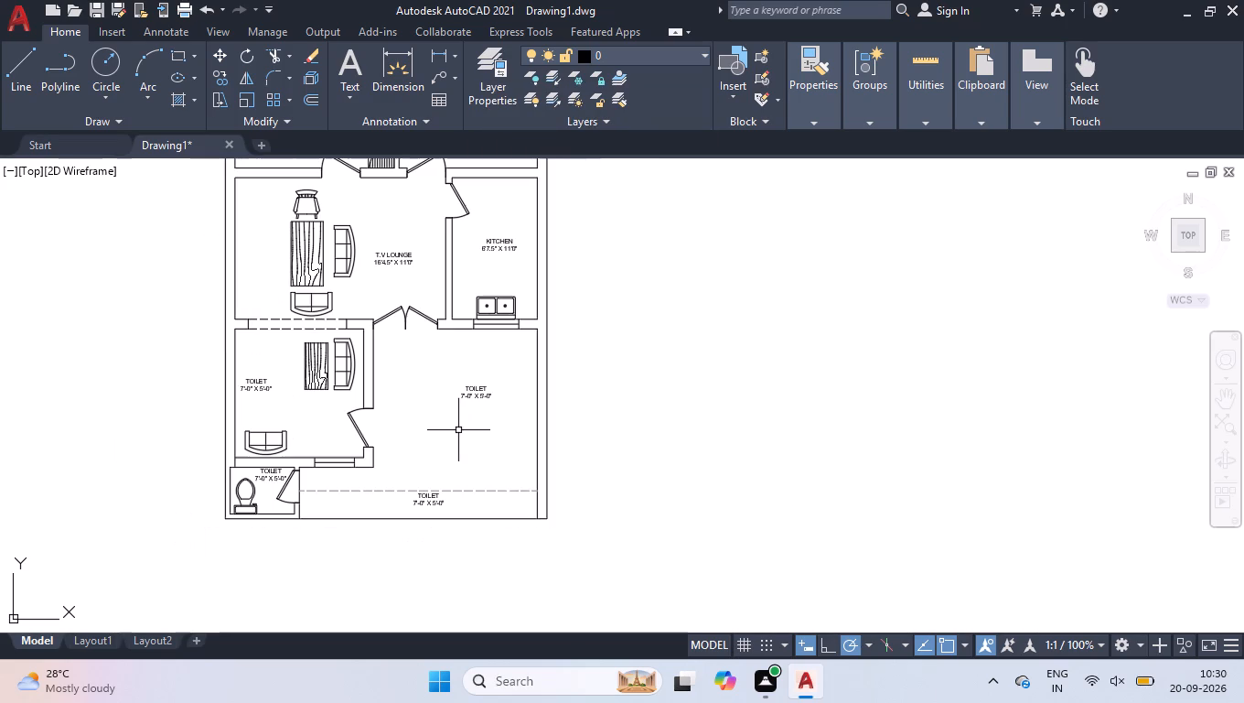
{"action": "scroll", "coordinate": [316, 440], "scroll_direction": "up", "scroll_amount": 1}
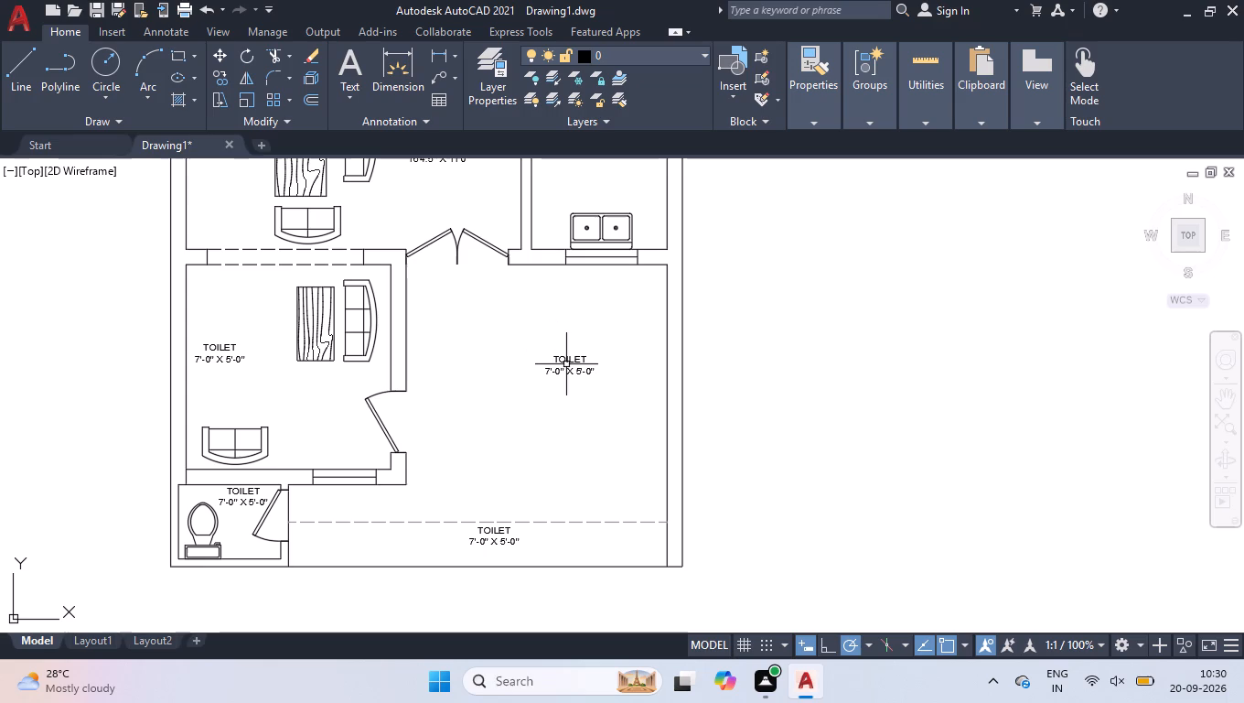
{"action": "double_click", "coordinate": [567, 364]}
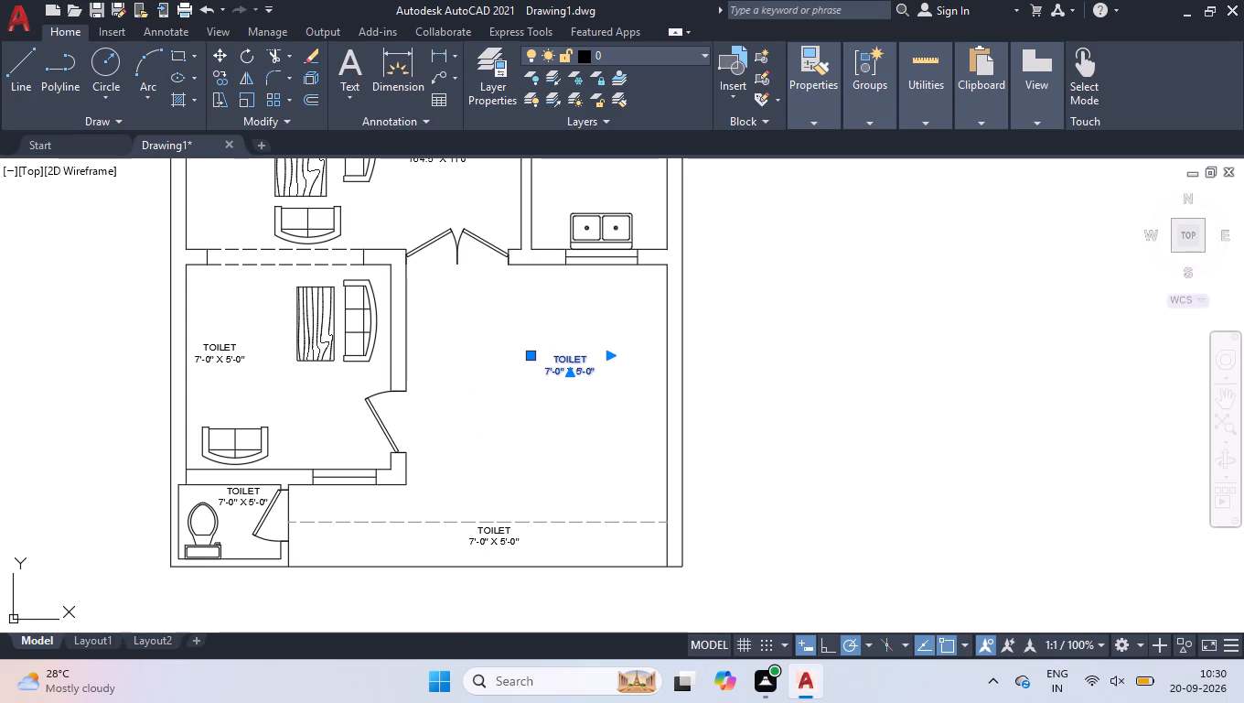
{"action": "scroll", "coordinate": [575, 388], "scroll_direction": "up", "scroll_amount": 3}
{"action": "key", "text": "ctrl+a"}
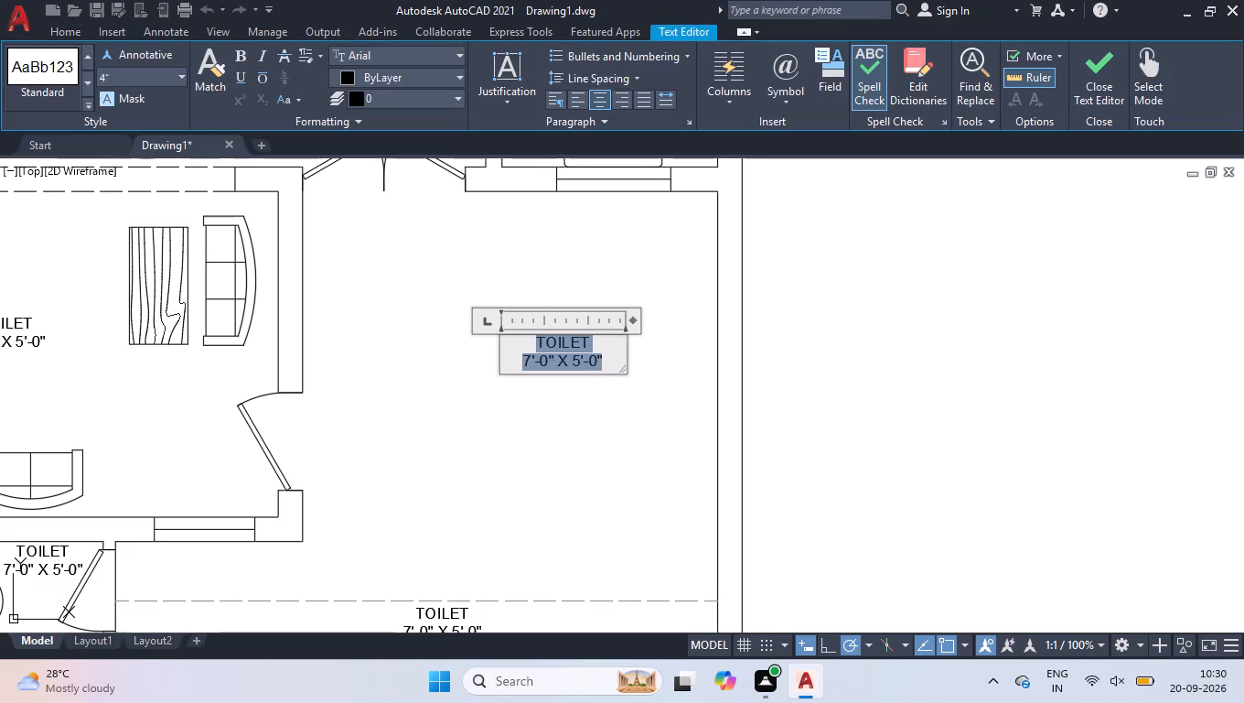
{"action": "type", "text": "PORCH"}
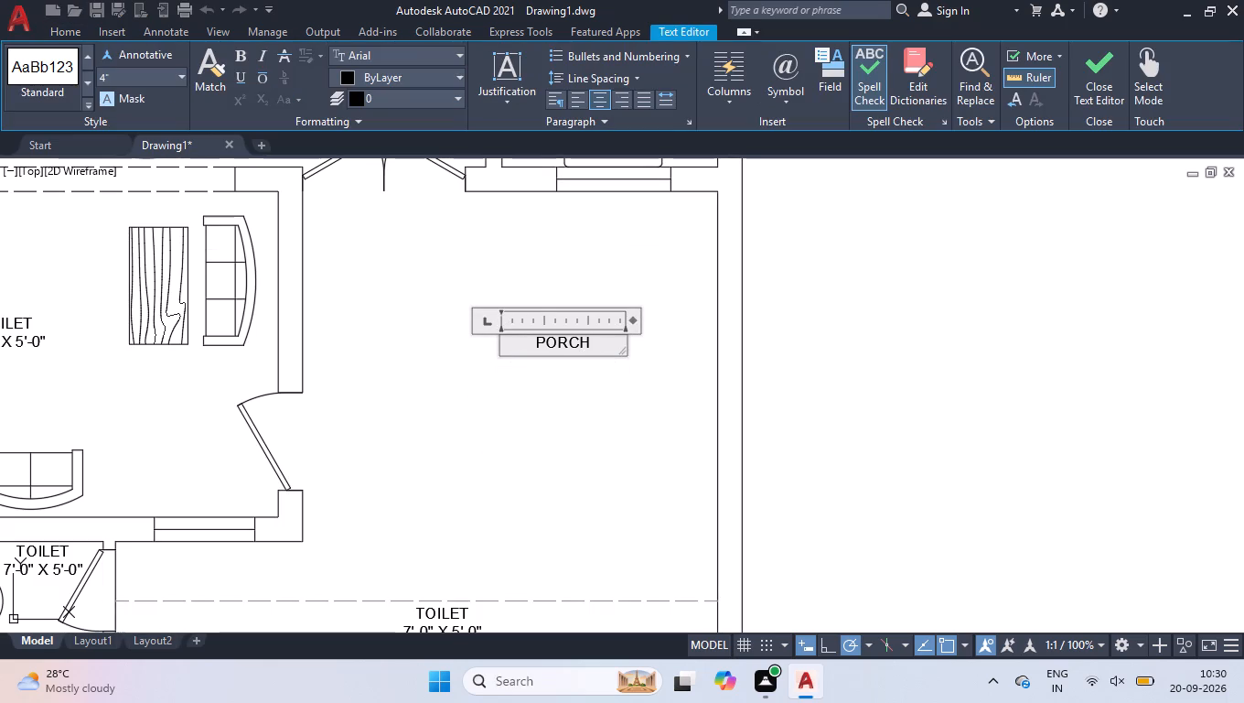
{"action": "key", "text": "Return"}
{"action": "type", "text": "12'-9\""}
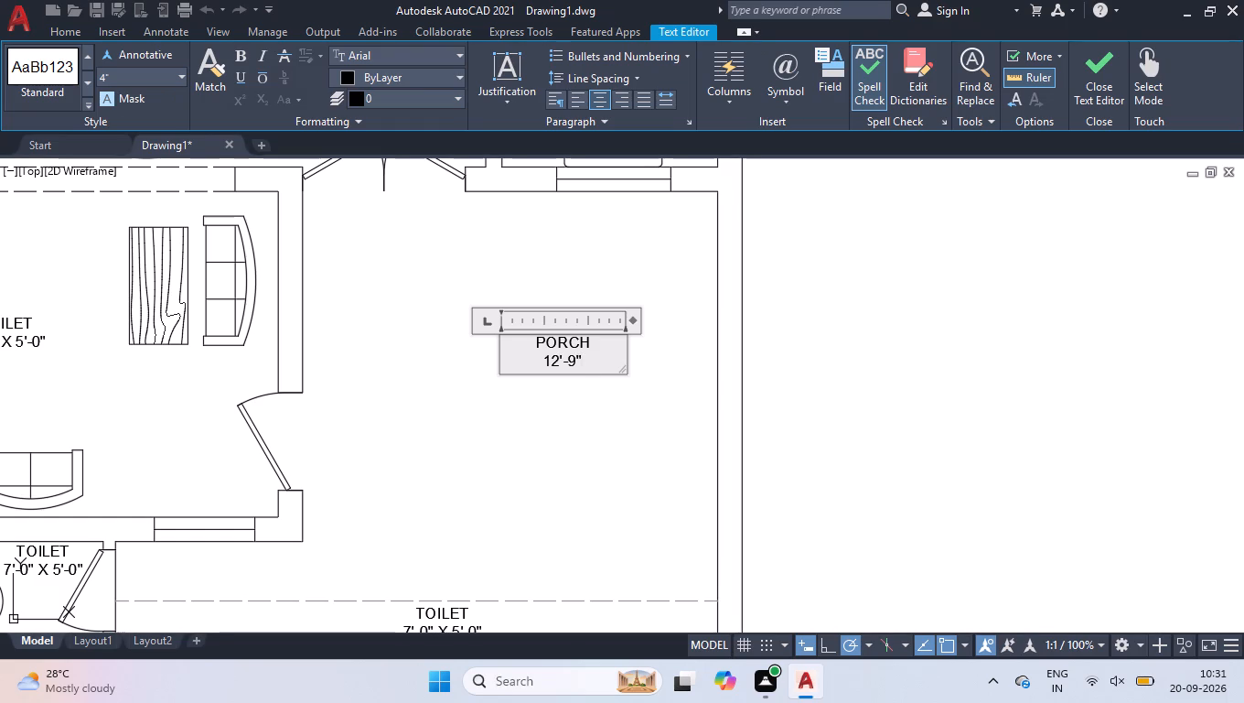
{"action": "key", "text": "space"}
{"action": "type", "text": "X"}
{"action": "key", "text": "space"}
{"action": "type", "text": "12'9\""}
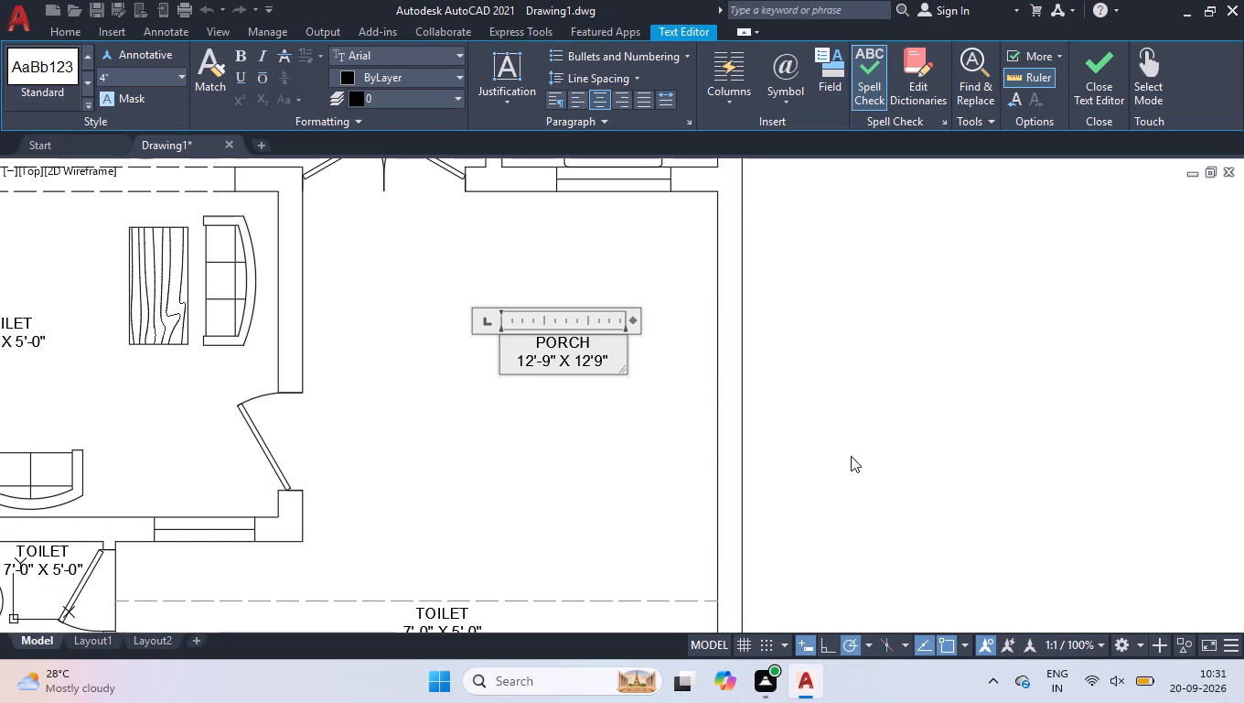
{"action": "left_click", "coordinate": [531, 466]}
Replace the TOILET label in the room with the sofas beside the porch with the two lines DRAWING ROOM and 10'X10'.
{"action": "scroll", "coordinate": [546, 439], "scroll_direction": "down", "scroll_amount": 1}
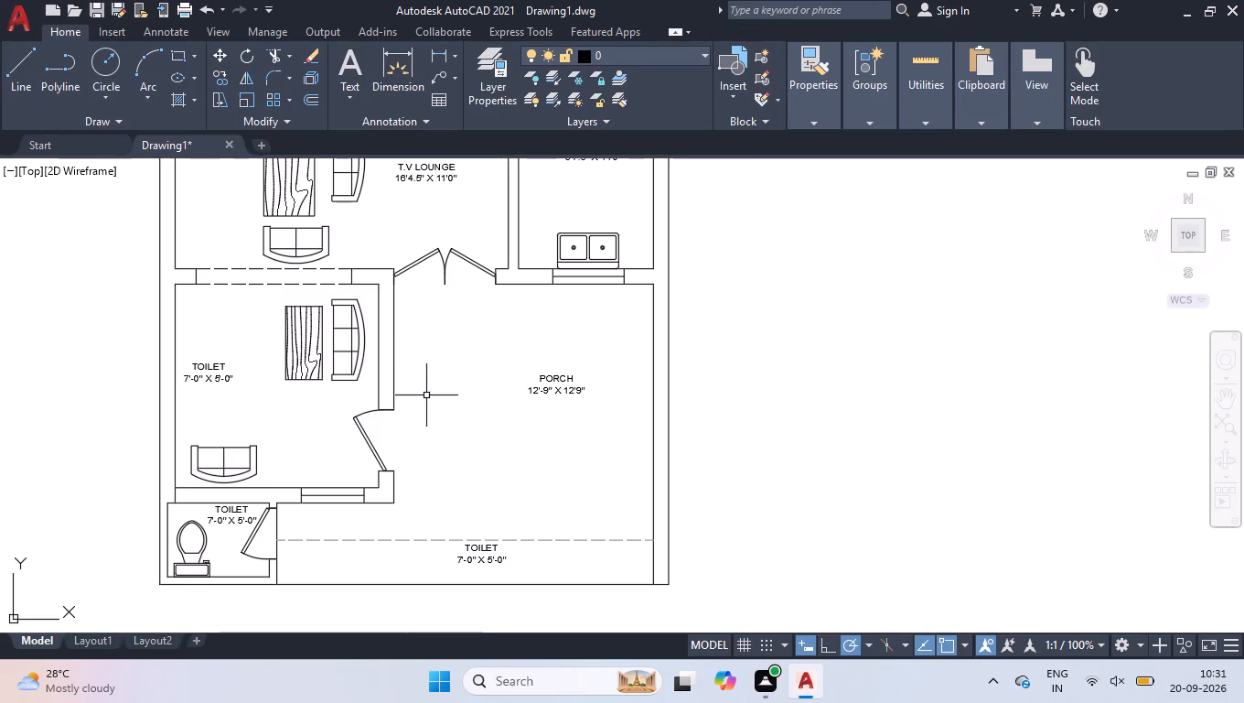
{"action": "scroll", "coordinate": [225, 392], "scroll_direction": "up", "scroll_amount": 2}
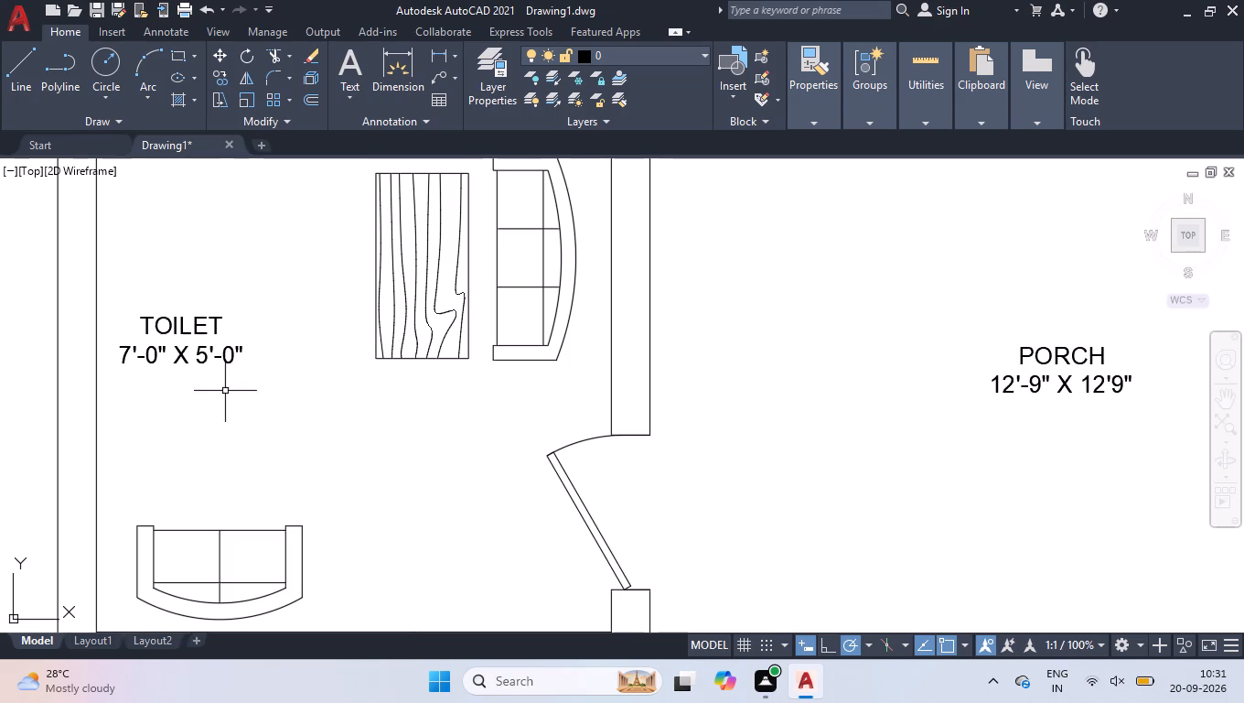
{"action": "double_click", "coordinate": [179, 325]}
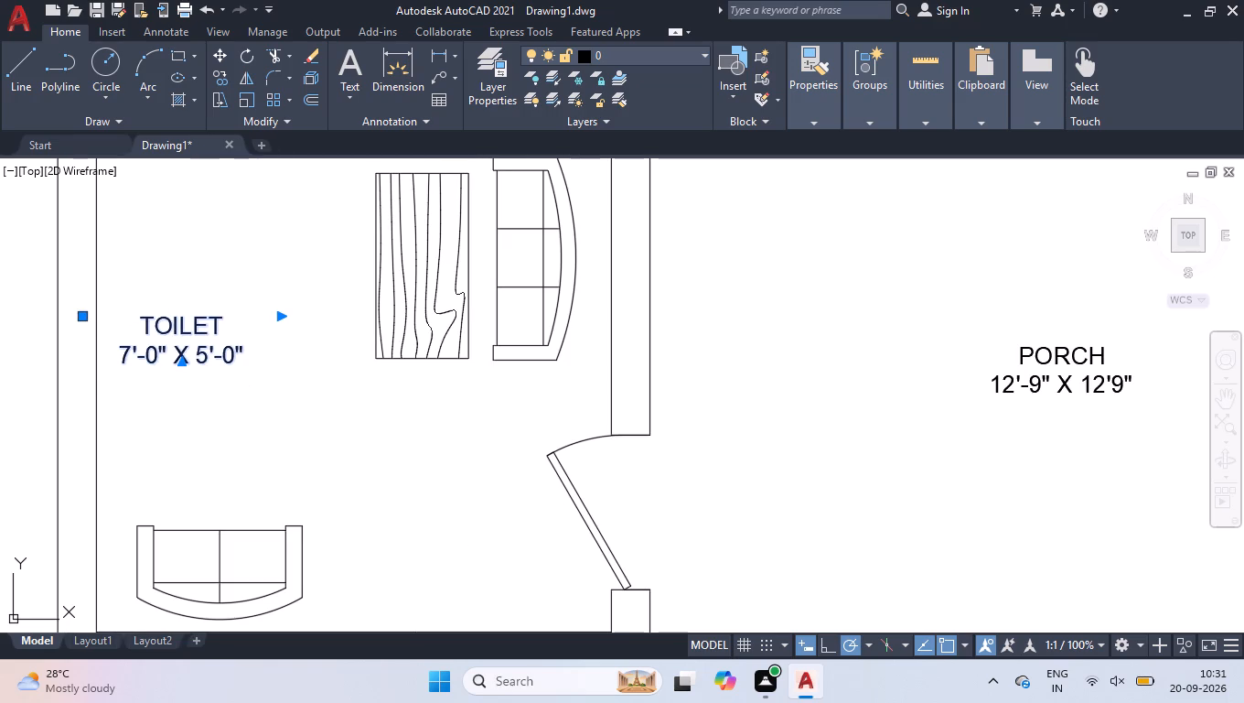
{"action": "key", "text": "ctrl+a"}
{"action": "type", "text": "DRAWING ROOM"}
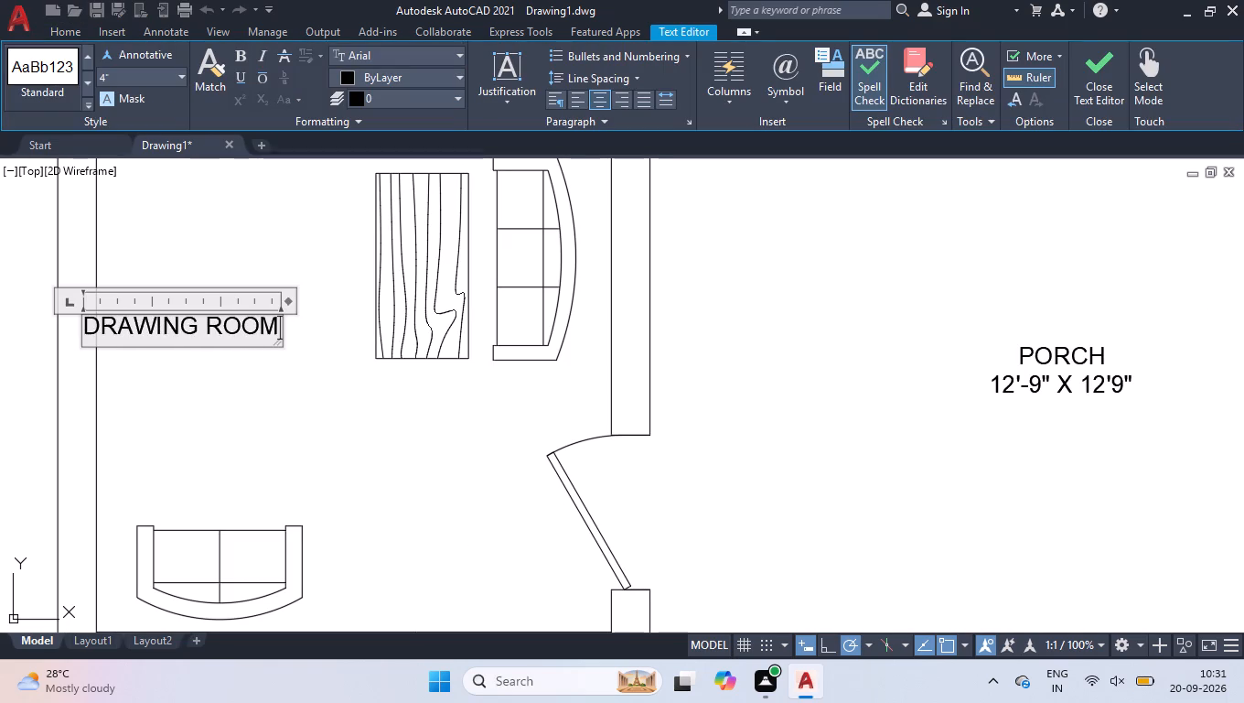
{"action": "key", "text": "Return"}
{"action": "type", "text": "10'"}
{"action": "type", "text": "X10'"}
{"action": "left_click", "coordinate": [208, 425]}
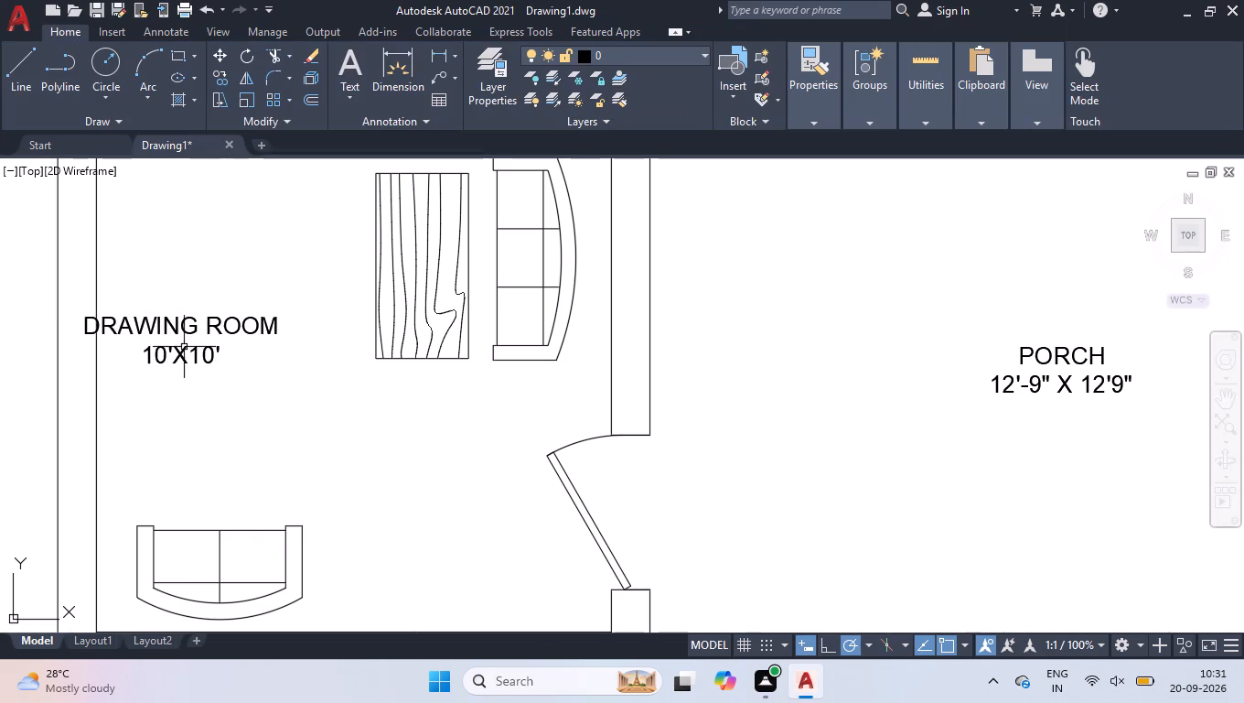
Shift the drawing room label clear of the outer wall and narrow its text frame so DRAWING ROOM wraps onto two lines.
{"action": "left_click", "coordinate": [183, 345]}
{"action": "scroll", "coordinate": [79, 309], "scroll_direction": "up", "scroll_amount": 1}
{"action": "left_click", "coordinate": [85, 321]}
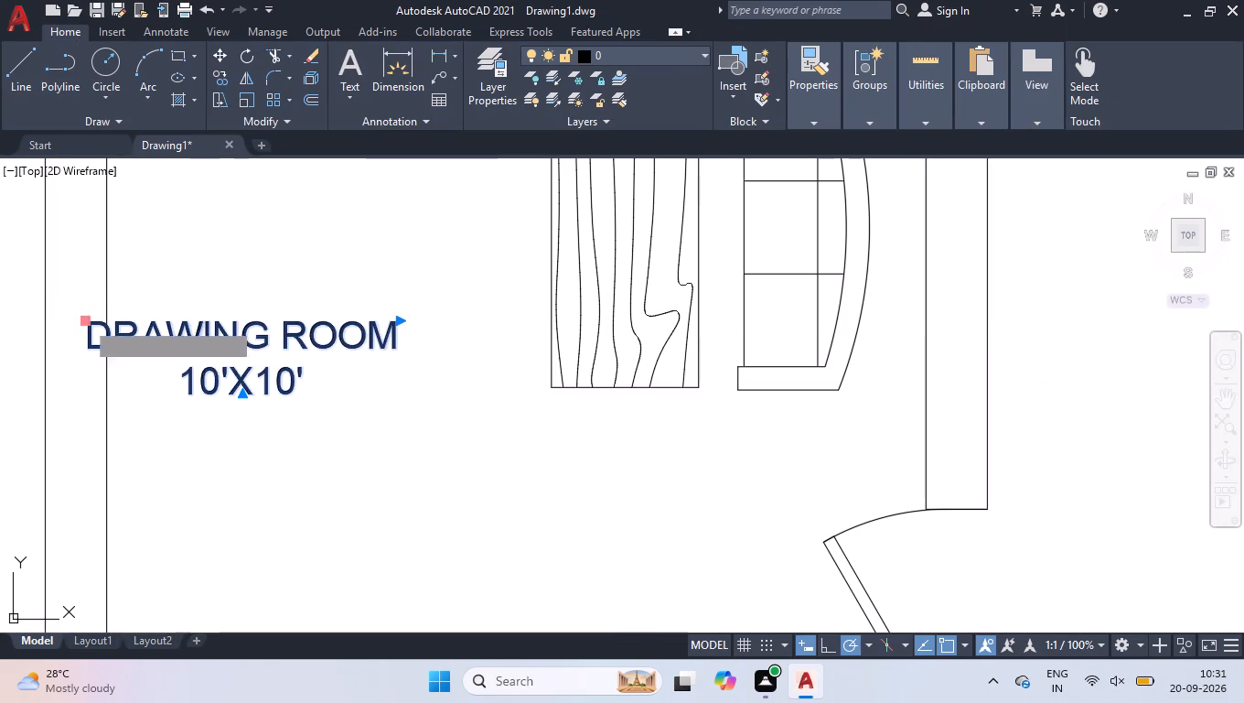
{"action": "left_click", "coordinate": [164, 326]}
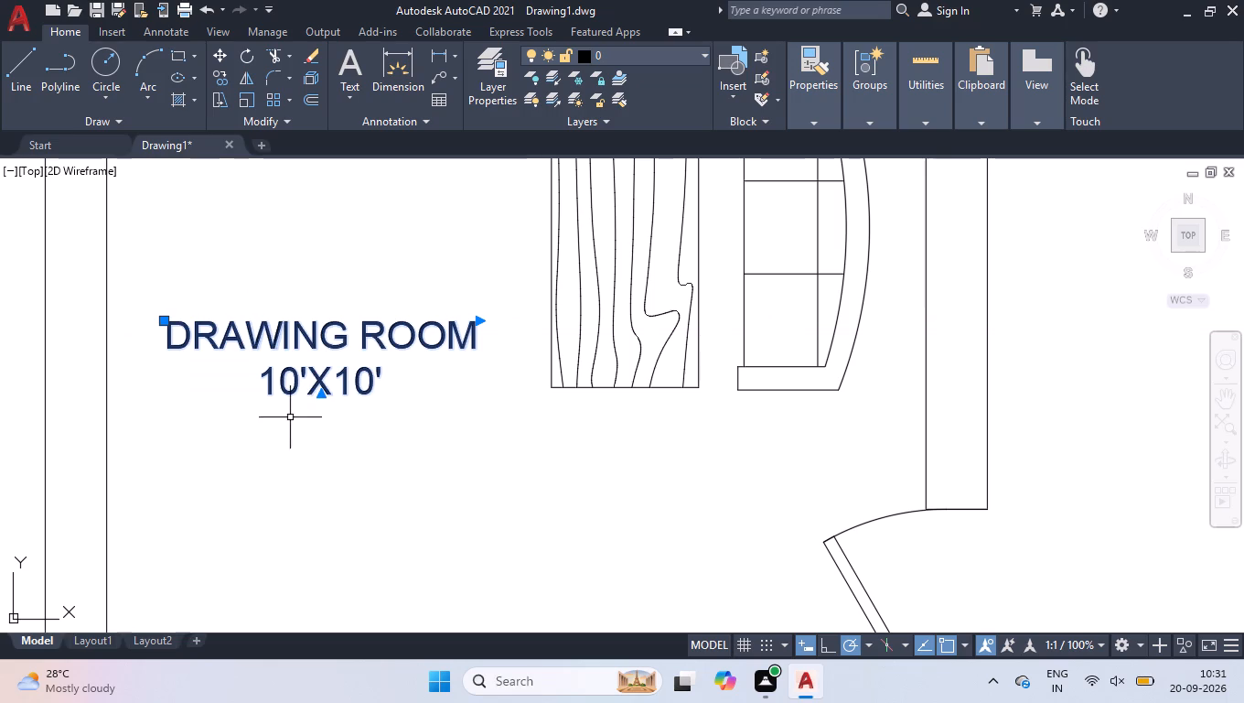
{"action": "left_click", "coordinate": [483, 319]}
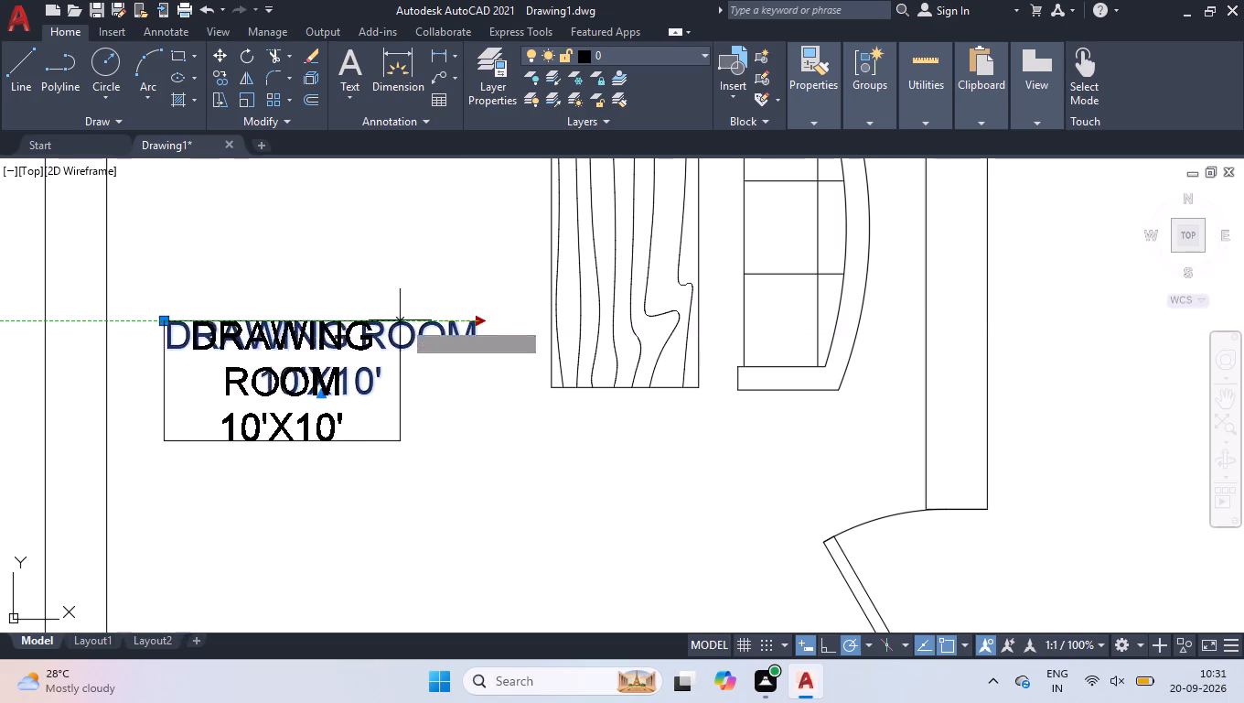
{"action": "left_click", "coordinate": [338, 326]}
{"action": "right_click", "coordinate": [349, 275]}
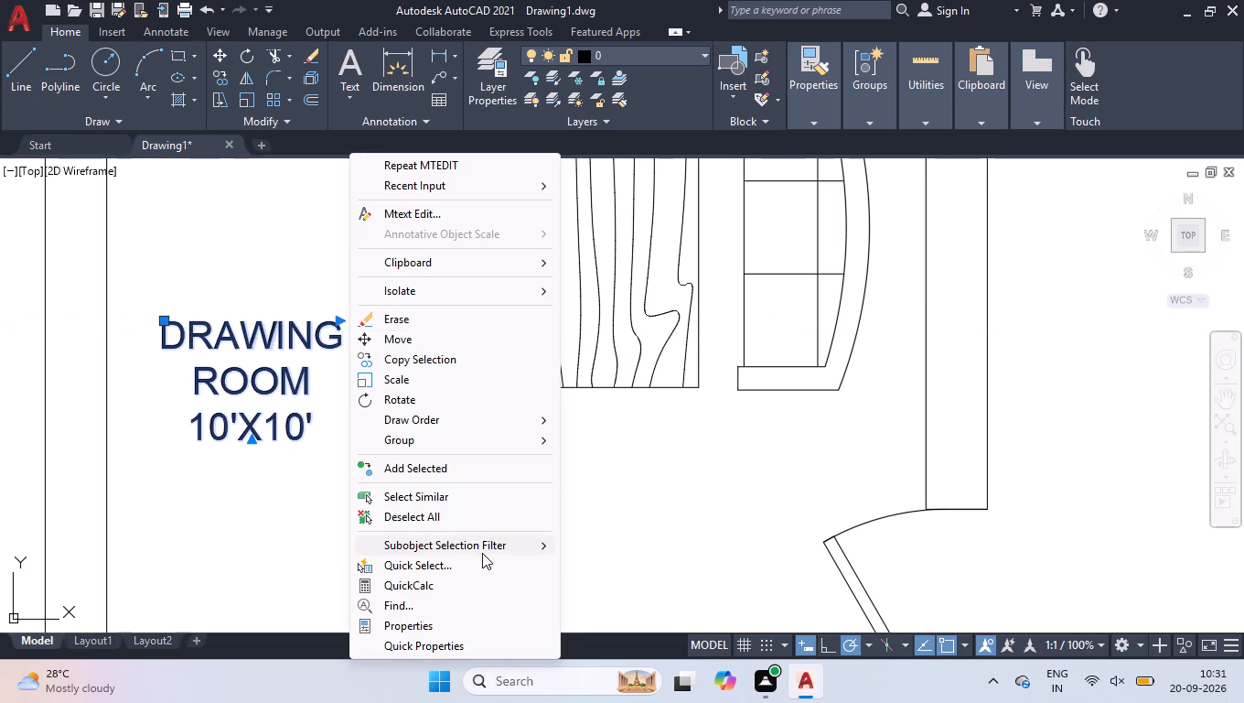
{"action": "left_click", "coordinate": [458, 523]}
Replace the TOILET label in the small toilet room below the drawing room with the two lines P/D and 4'X5'.
{"action": "scroll", "coordinate": [284, 344], "scroll_direction": "down", "scroll_amount": 2}
{"action": "scroll", "coordinate": [342, 460], "scroll_direction": "down", "scroll_amount": 1}
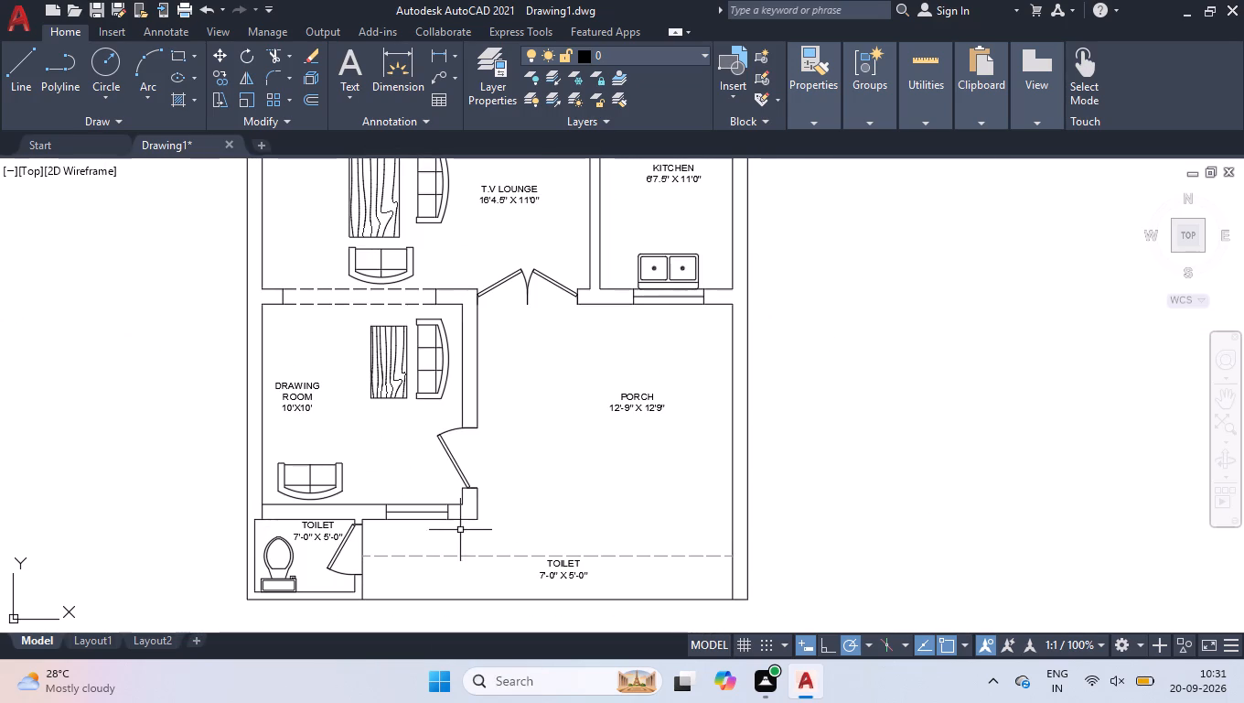
{"action": "scroll", "coordinate": [343, 546], "scroll_direction": "up", "scroll_amount": 4}
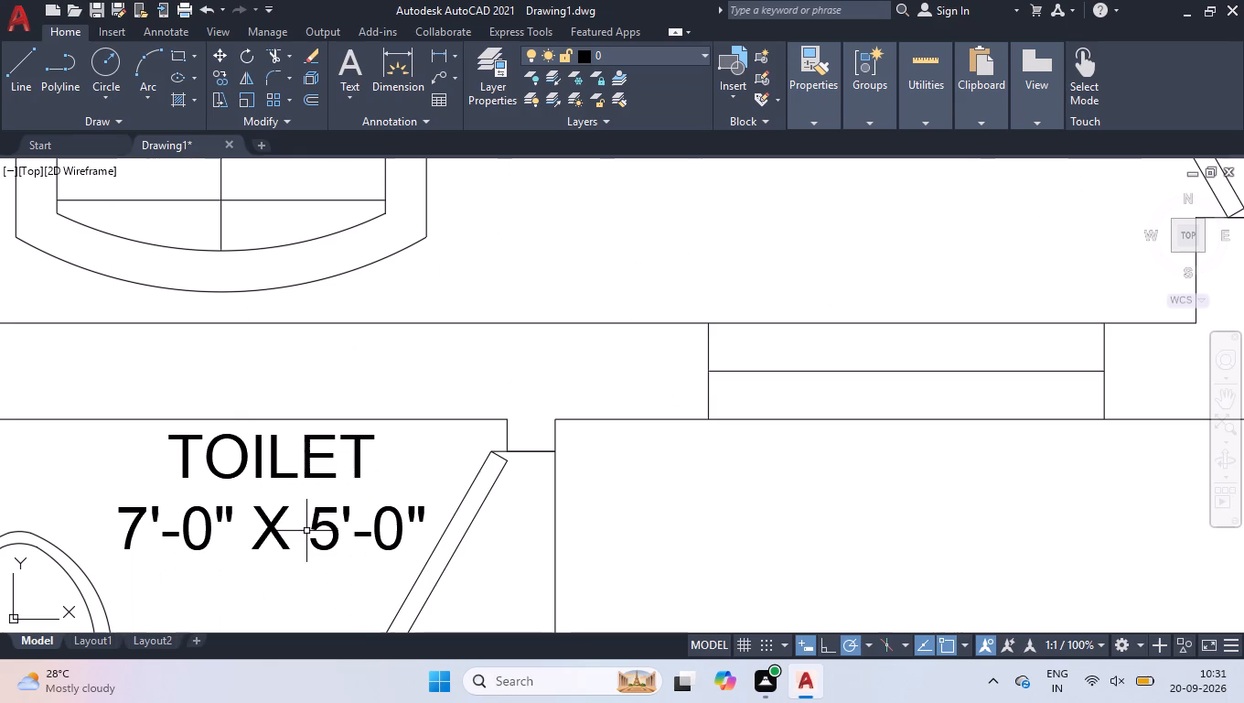
{"action": "double_click", "coordinate": [279, 476]}
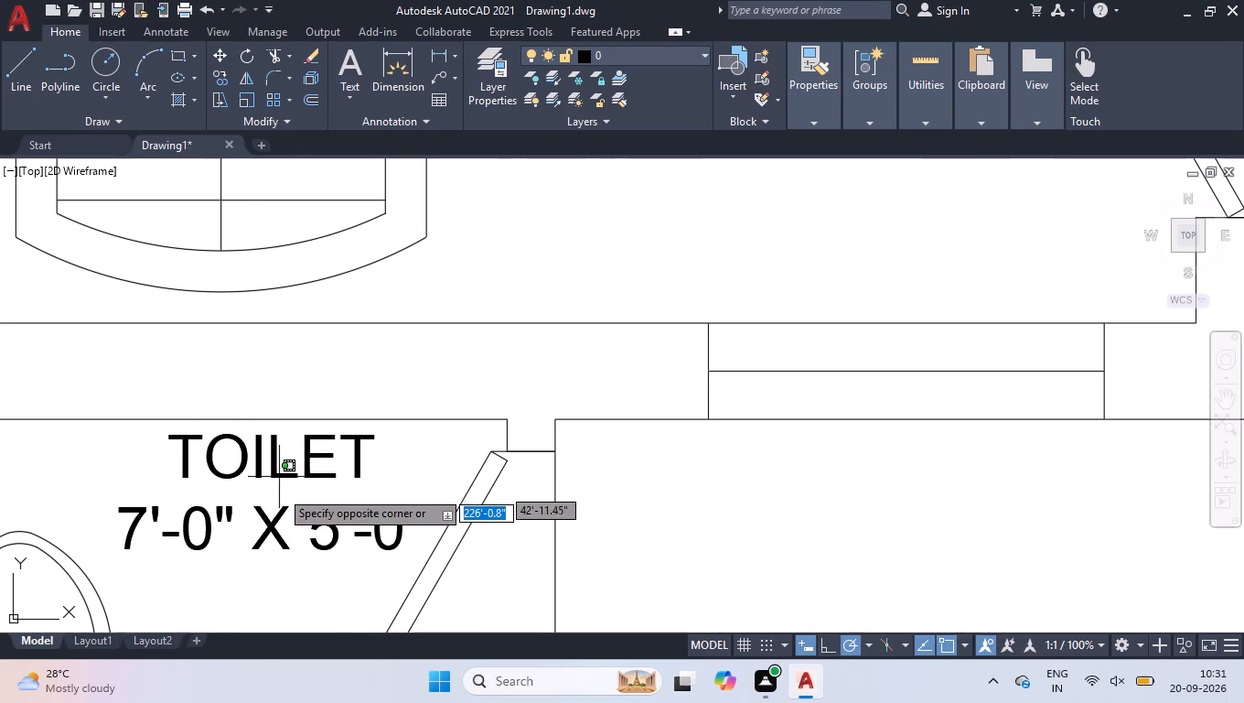
{"action": "left_click", "coordinate": [280, 490]}
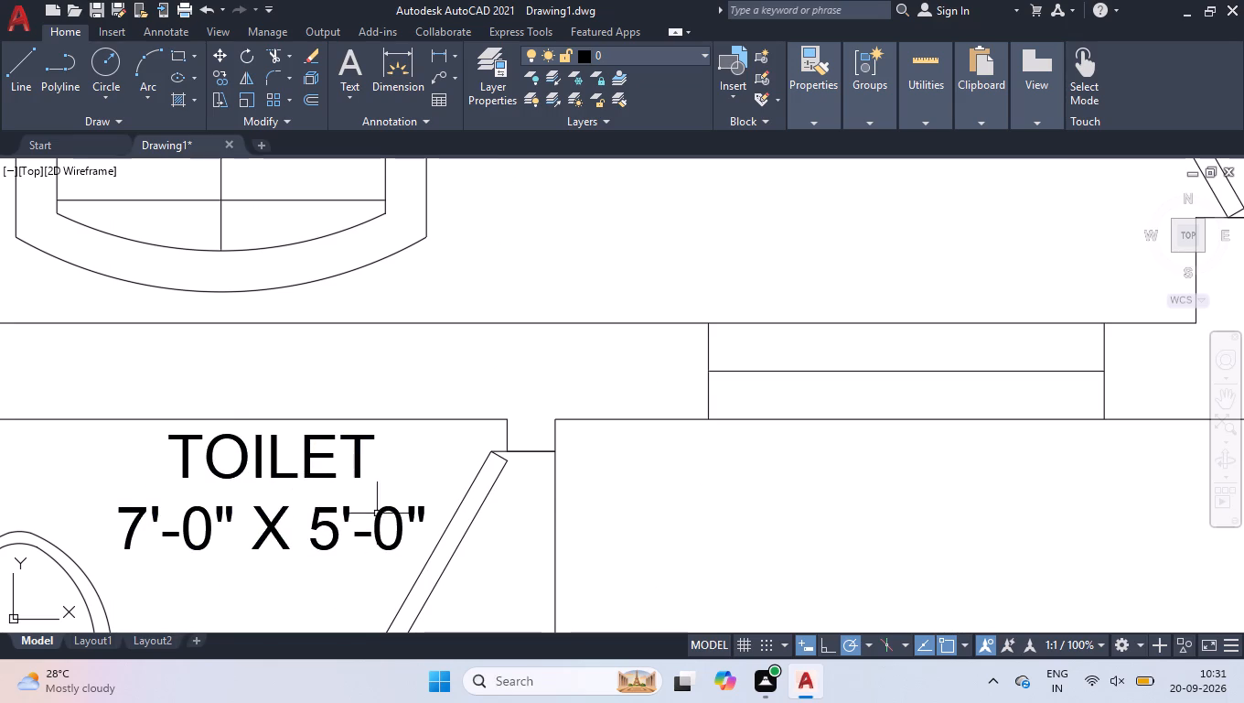
{"action": "double_click", "coordinate": [304, 470]}
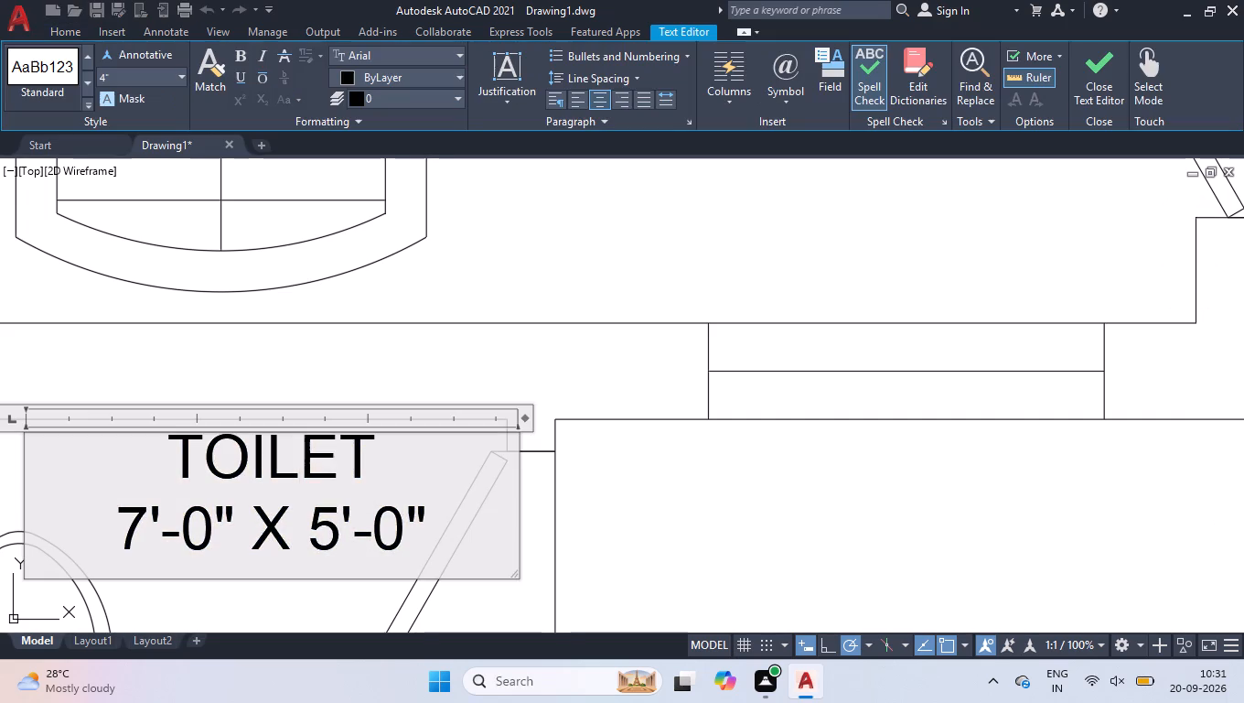
{"action": "key", "text": "ctrl+a"}
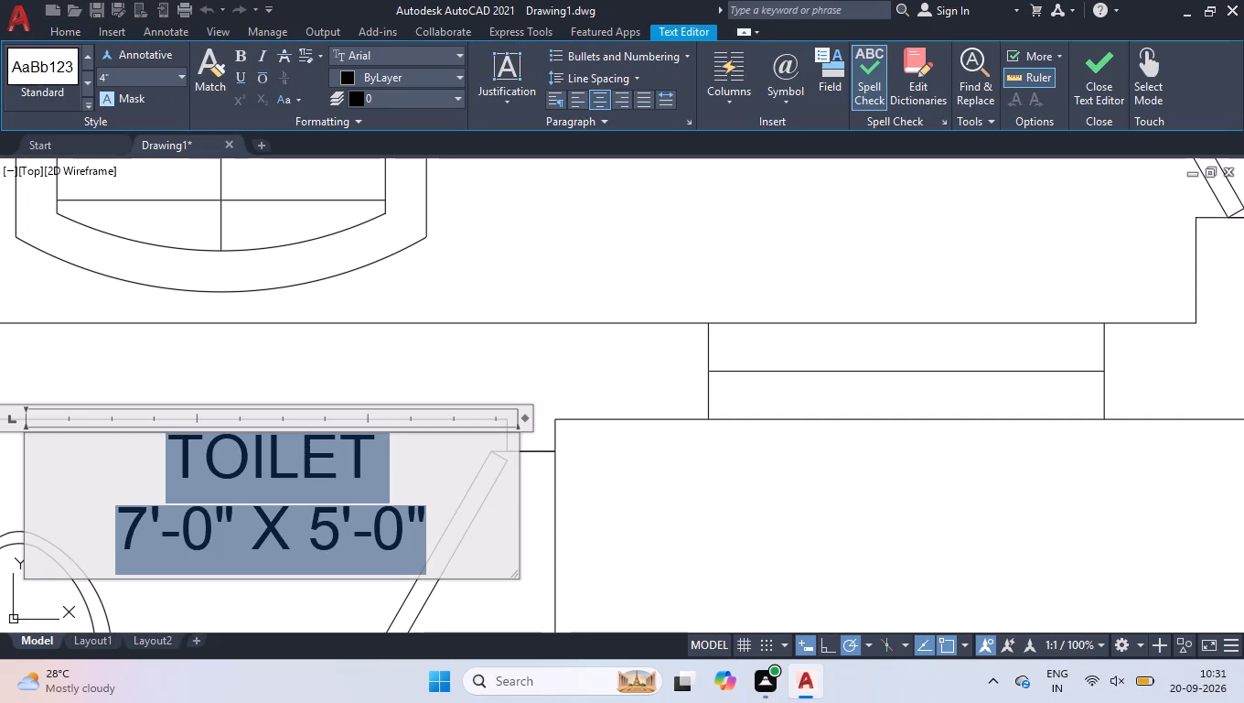
{"action": "type", "text": "P/D"}
{"action": "key", "text": "Return"}
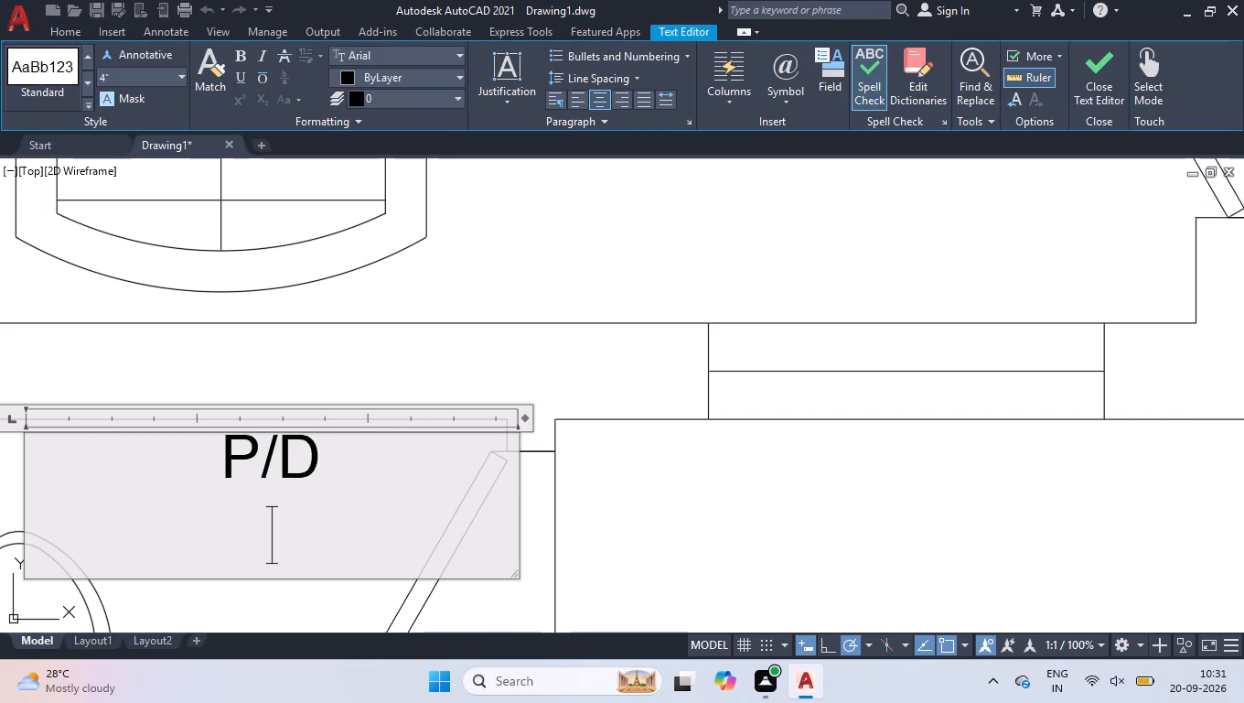
{"action": "type", "text": "4'X5'"}
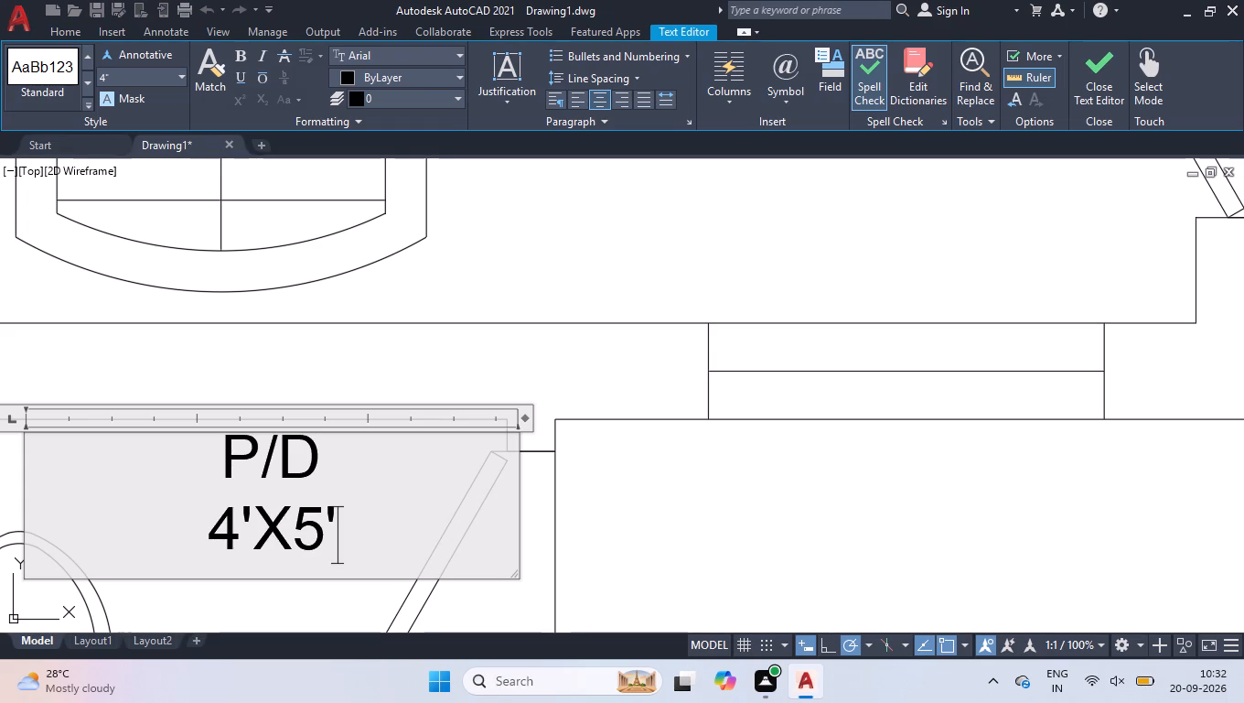
{"action": "left_click", "coordinate": [409, 360]}
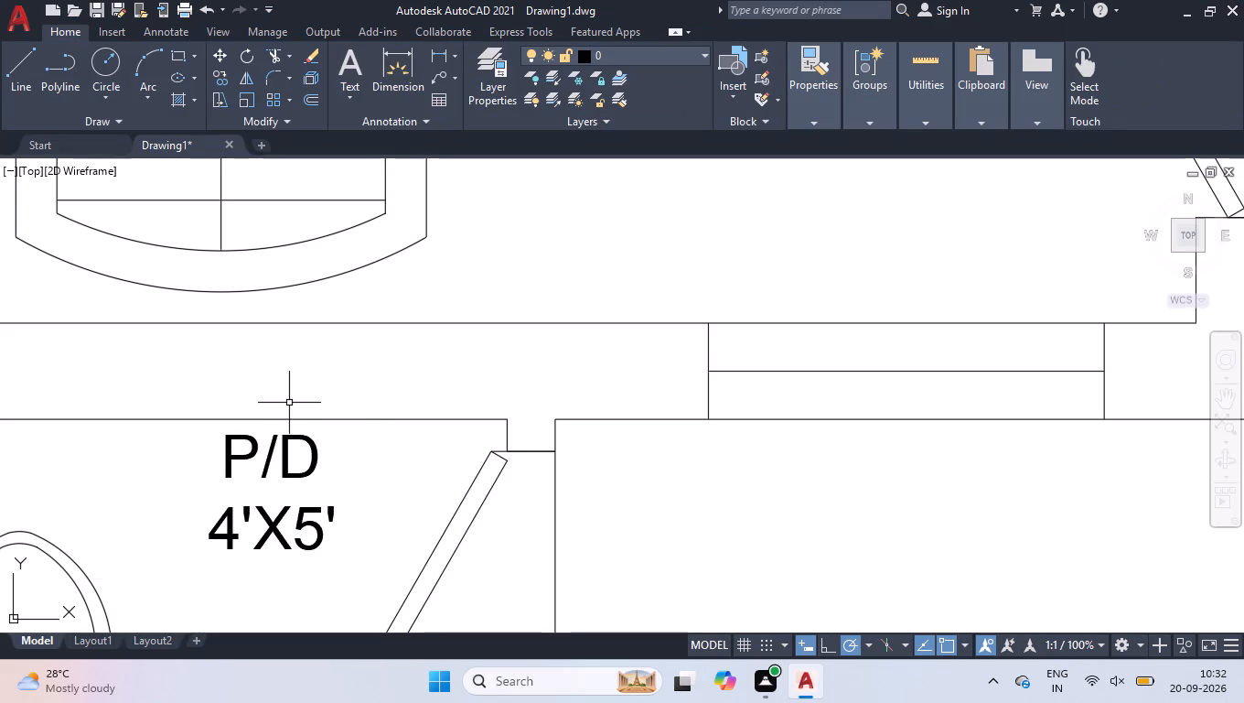
Replace the TOILET label in the strip below the dashed line under the porch with the single line LAWN 5' WIDE.
{"action": "scroll", "coordinate": [278, 389], "scroll_direction": "down", "scroll_amount": 3}
{"action": "scroll", "coordinate": [738, 443], "scroll_direction": "up", "scroll_amount": 1}
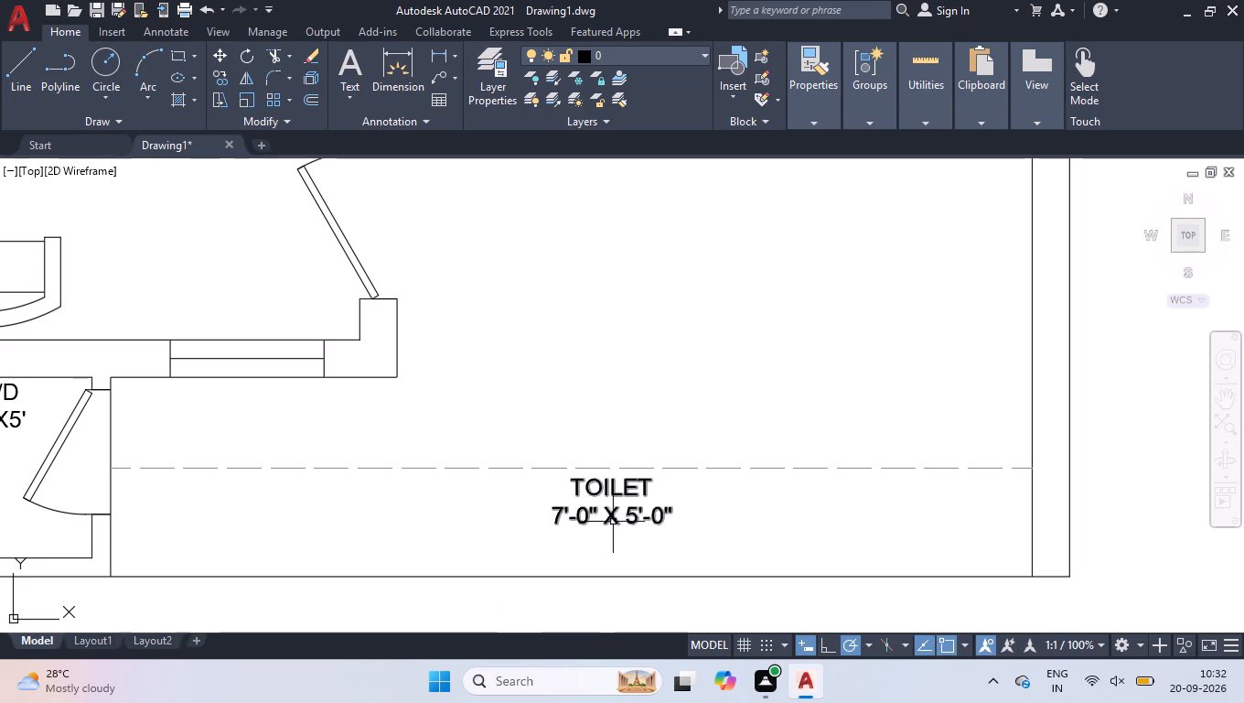
{"action": "scroll", "coordinate": [615, 506], "scroll_direction": "up", "scroll_amount": 1}
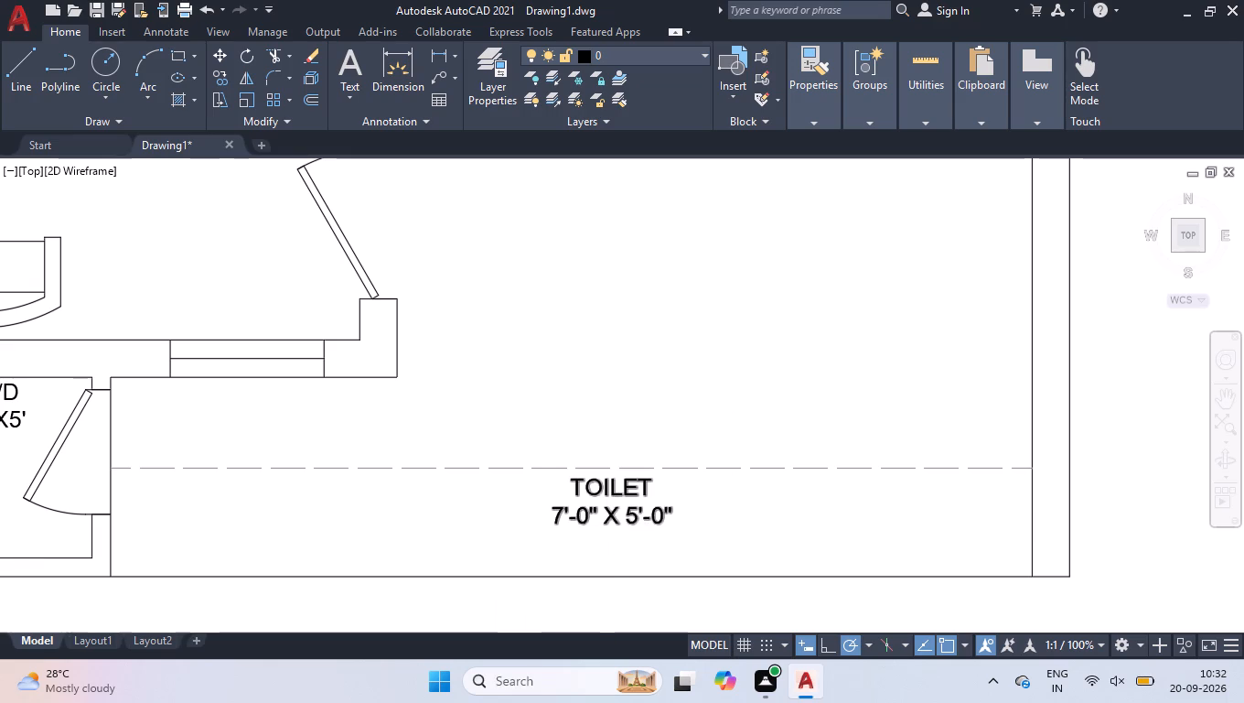
{"action": "scroll", "coordinate": [607, 517], "scroll_direction": "up", "scroll_amount": 2}
{"action": "left_click", "coordinate": [611, 513]}
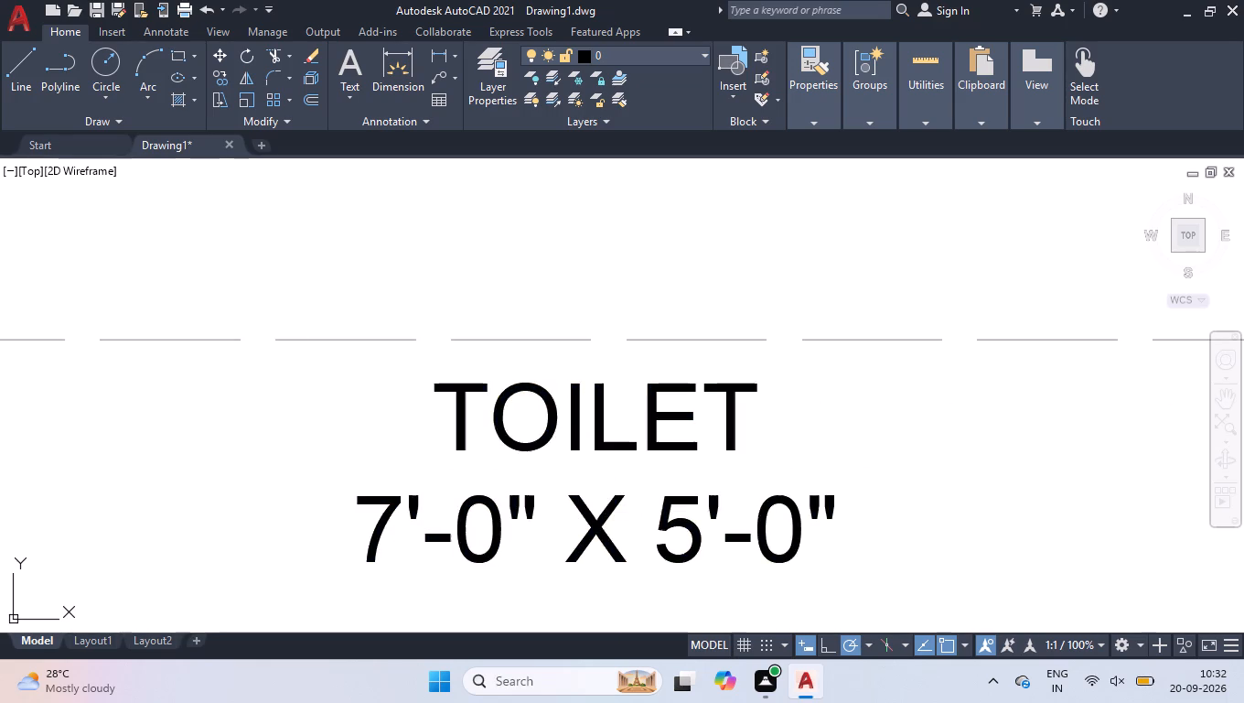
{"action": "double_click", "coordinate": [611, 513]}
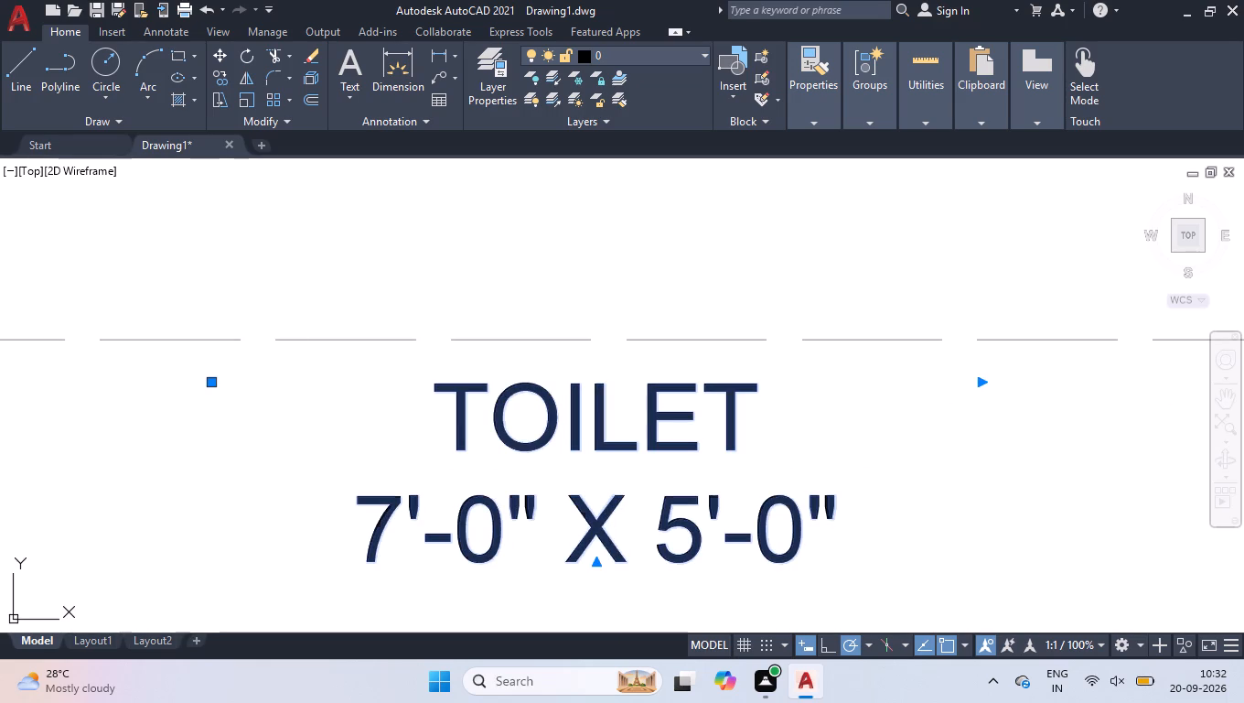
{"action": "key", "text": "ctrl+a"}
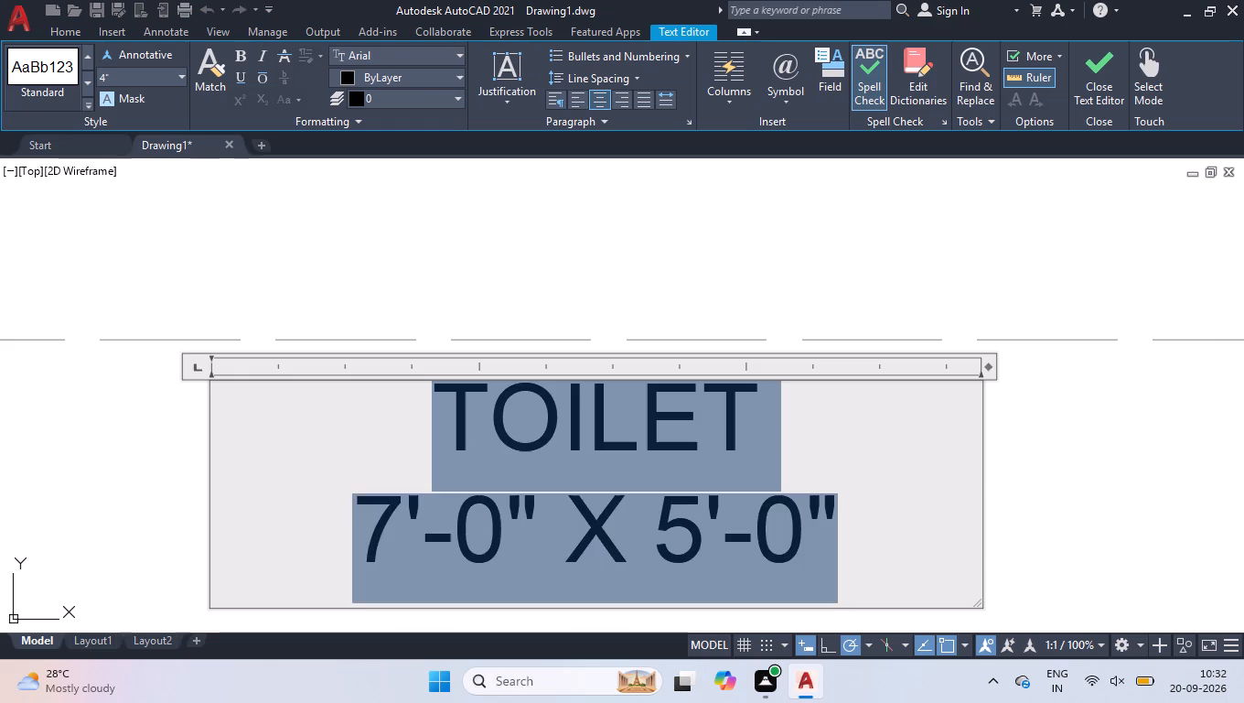
{"action": "type", "text": "LAWN"}
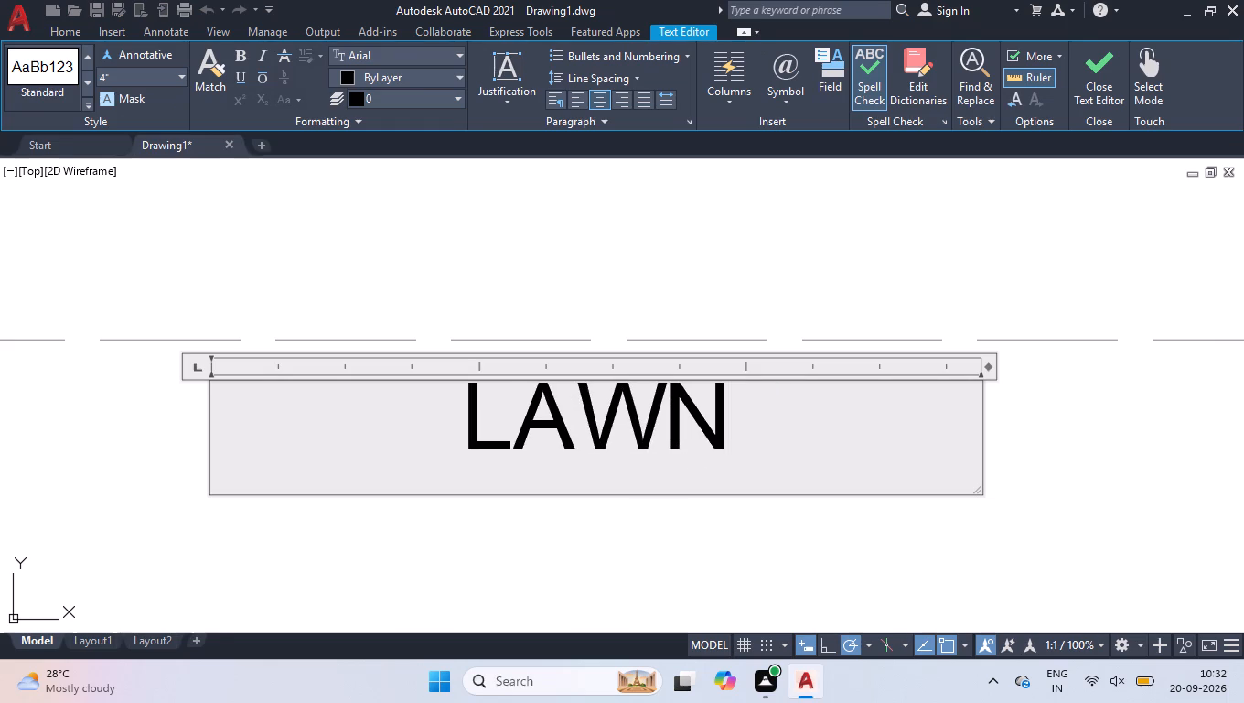
{"action": "key", "text": "space"}
{"action": "type", "text": "5' WIDE"}
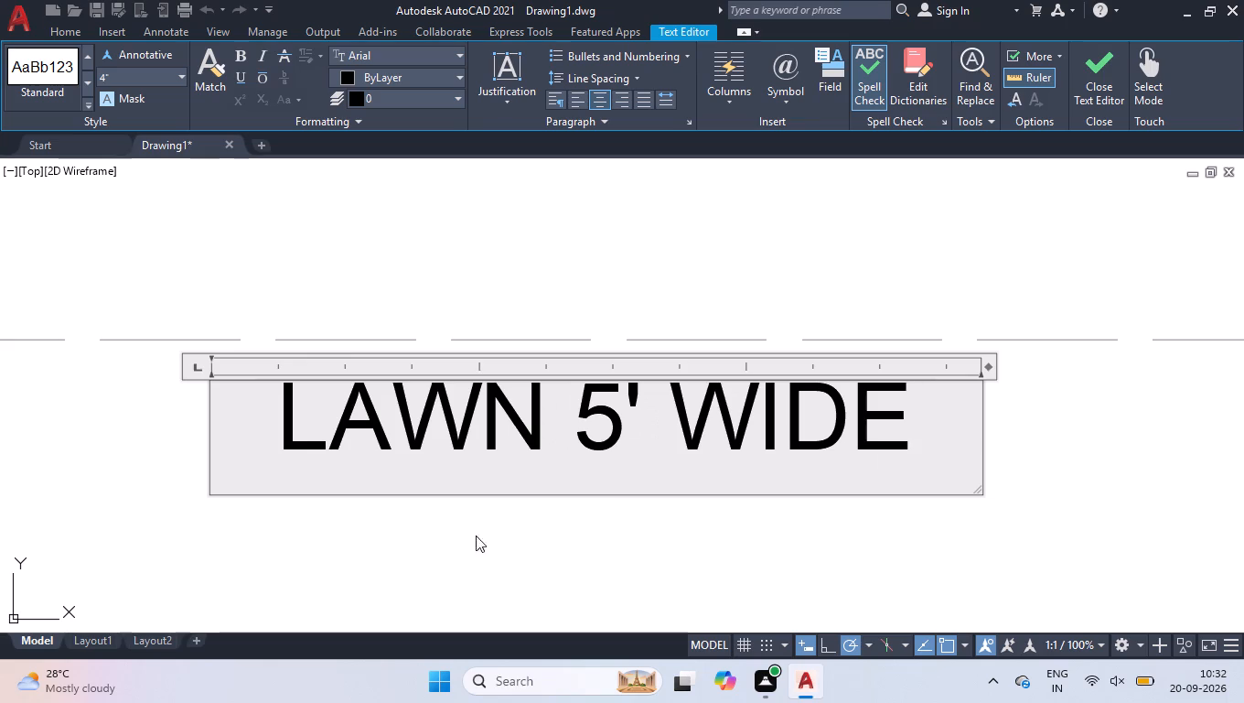
{"action": "left_click", "coordinate": [514, 573]}
With Ortho on, draw a vertical line from the lower outer corner of the drawing room wall down to the plot's bottom line.
{"action": "scroll", "coordinate": [446, 441], "scroll_direction": "down", "scroll_amount": 1}
{"action": "scroll", "coordinate": [569, 504], "scroll_direction": "down", "scroll_amount": 2}
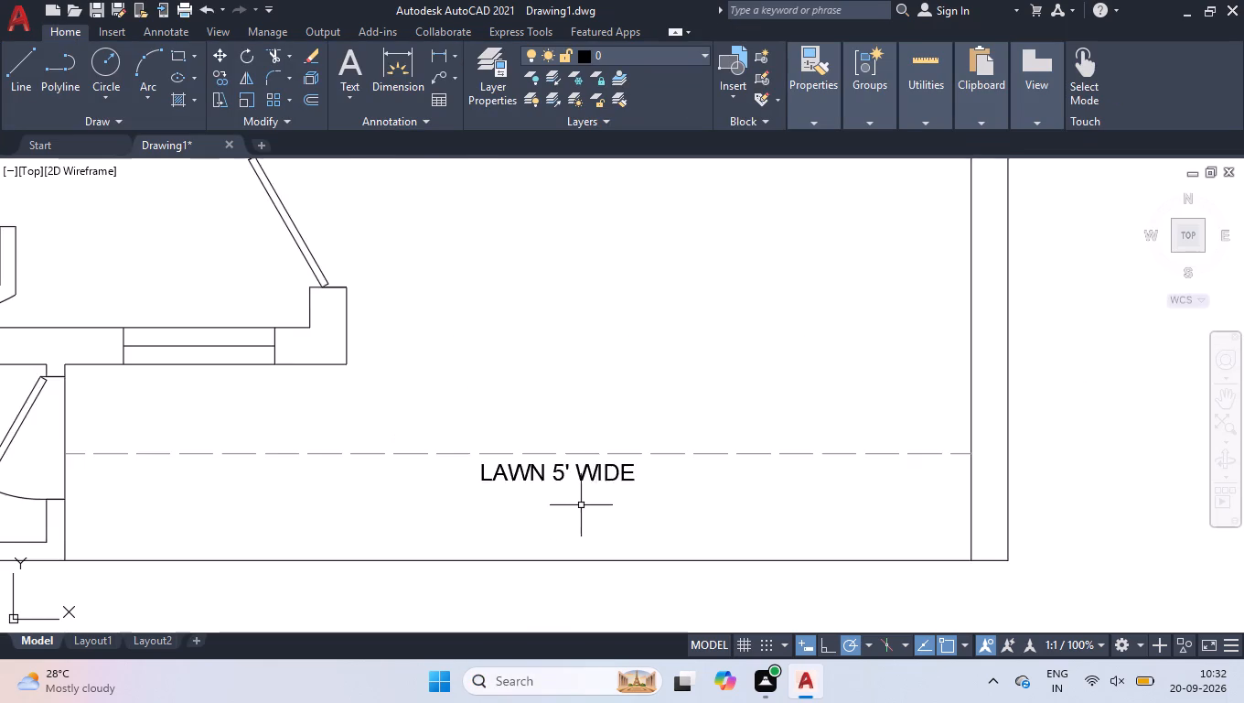
{"action": "scroll", "coordinate": [690, 492], "scroll_direction": "down", "scroll_amount": 1}
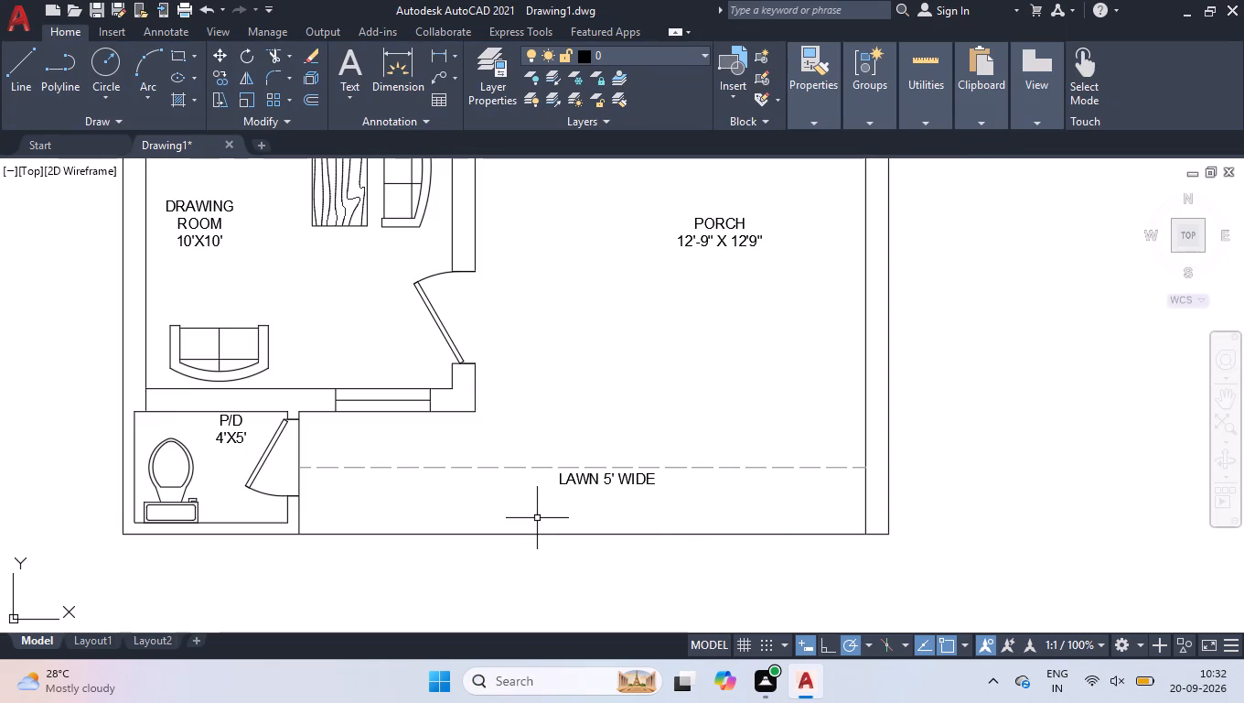
{"action": "scroll", "coordinate": [489, 428], "scroll_direction": "up", "scroll_amount": 1}
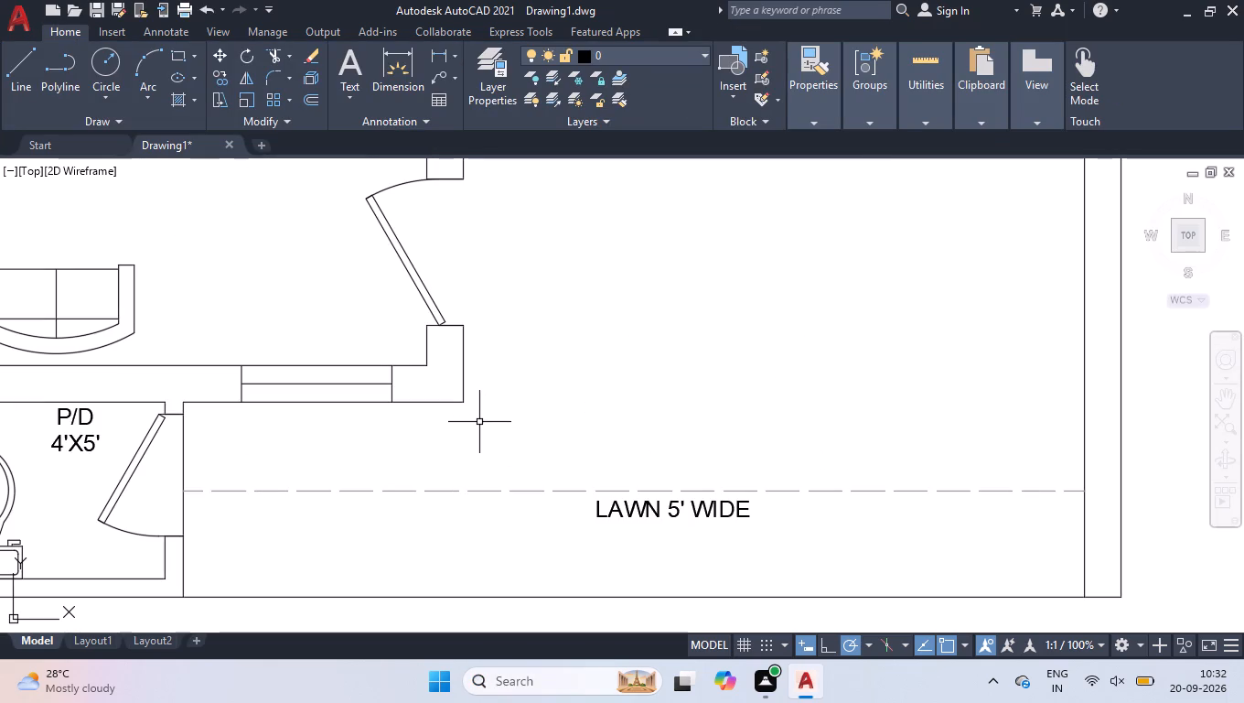
{"action": "key", "text": "l"}
{"action": "key", "text": "Return"}
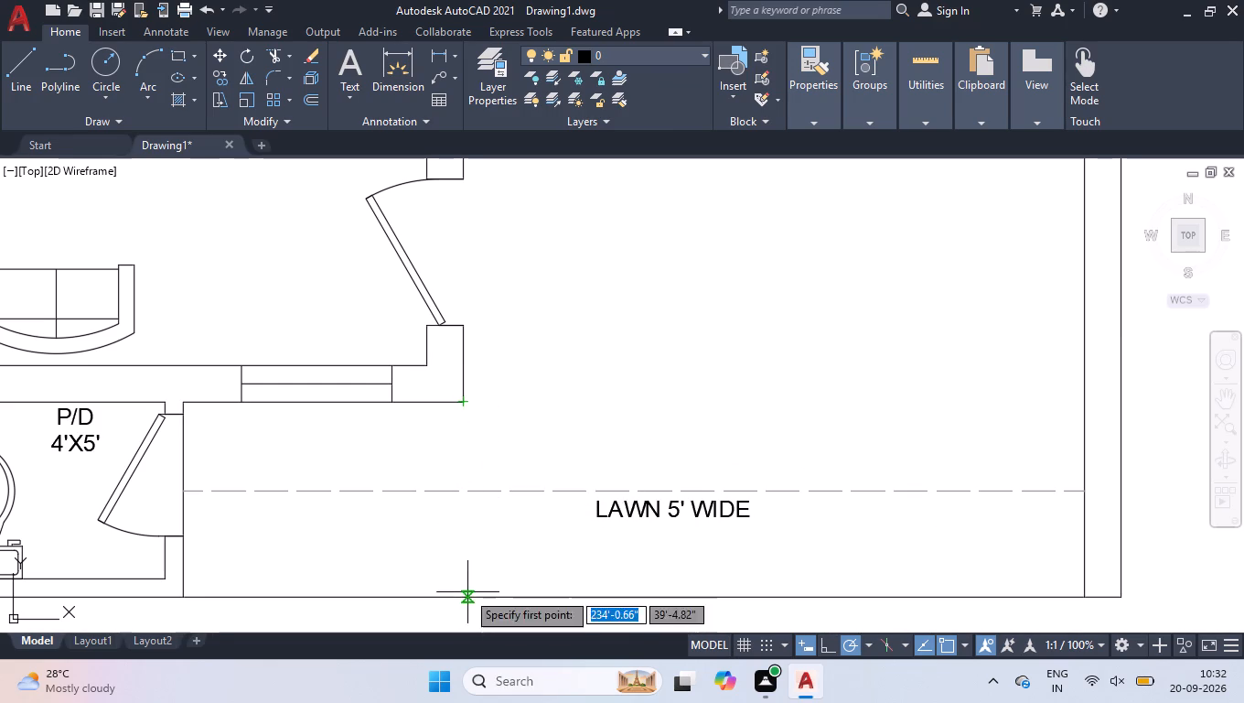
{"action": "left_click", "coordinate": [464, 403]}
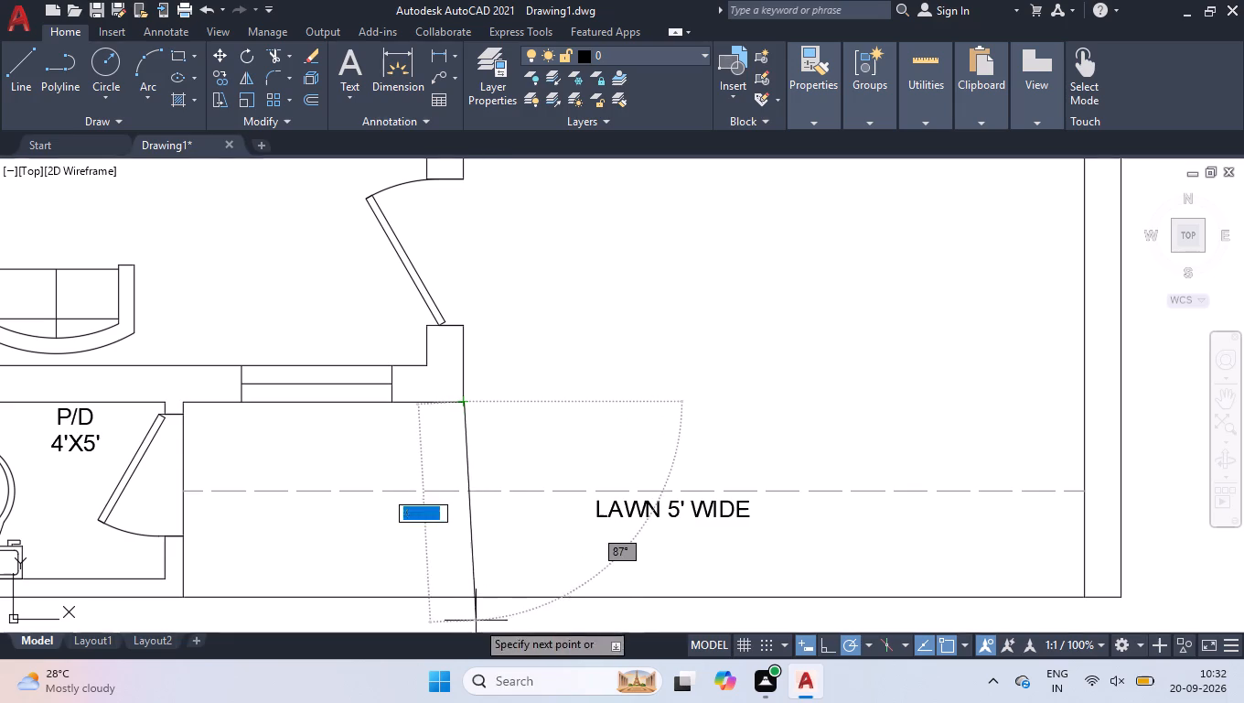
{"action": "left_click", "coordinate": [825, 648]}
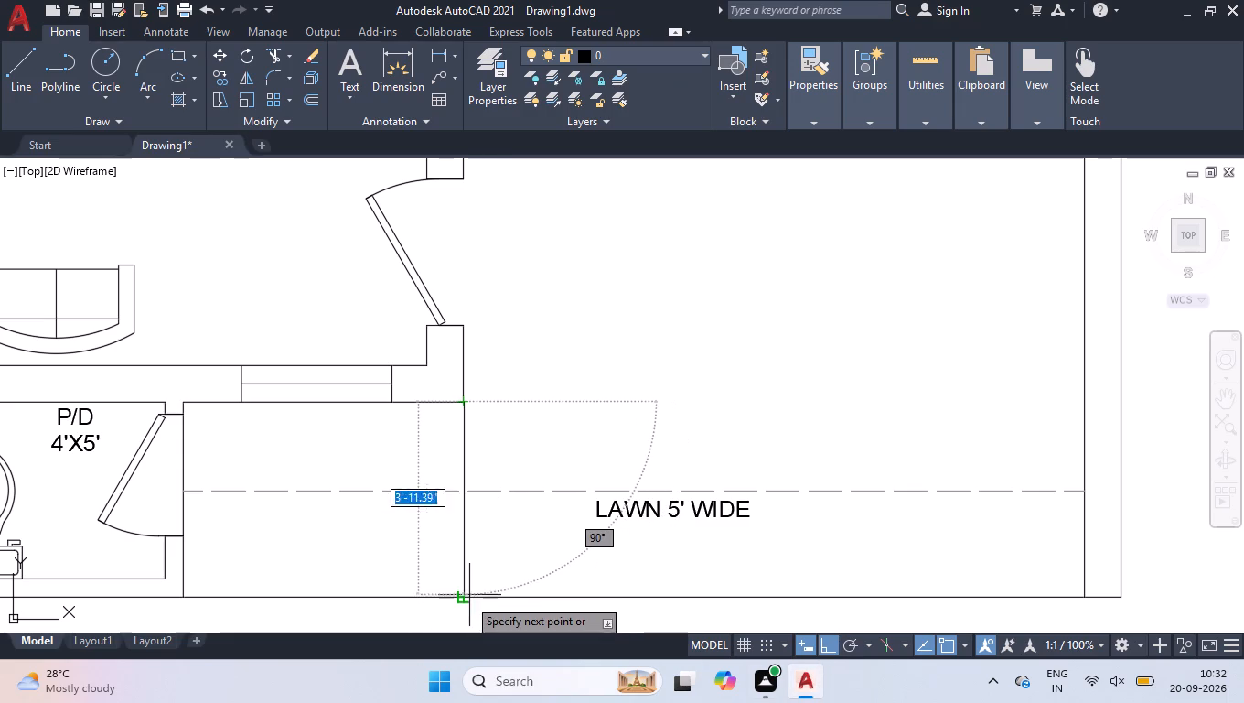
{"action": "left_click", "coordinate": [463, 601]}
{"action": "key", "text": "space"}
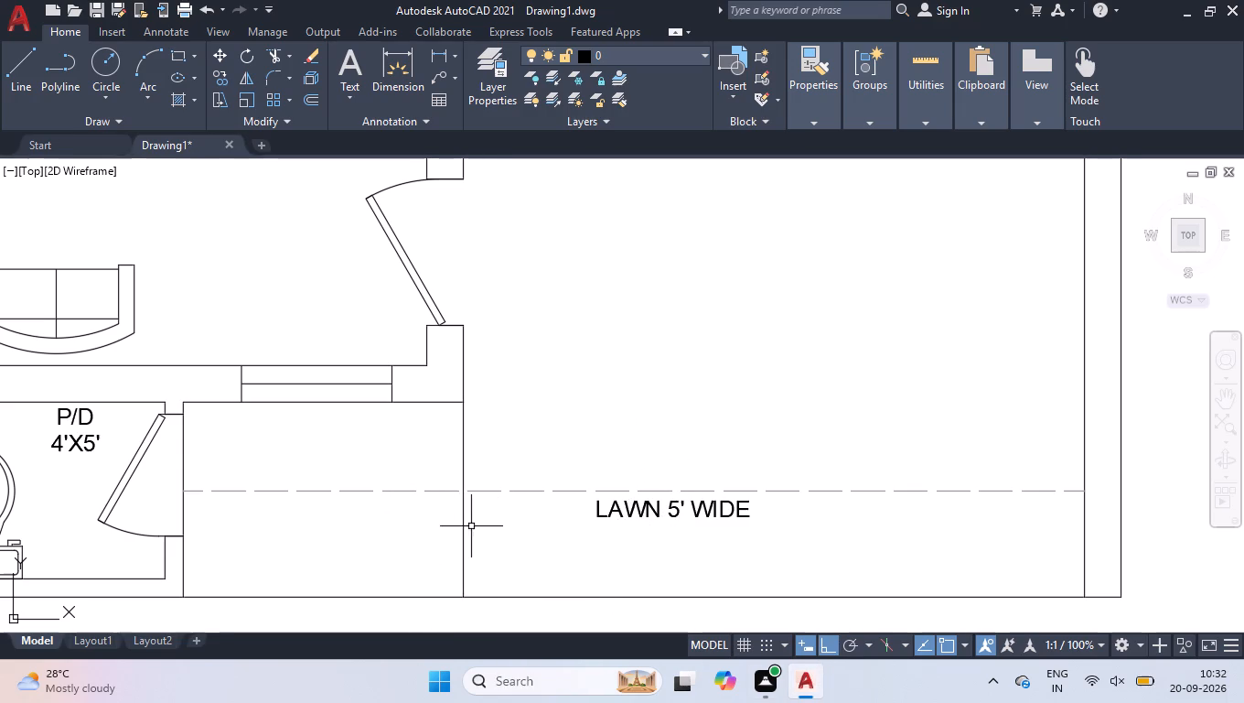
Shorten the new vertical line from its upper end to a stub about 9.83" tall on the plot's bottom line.
{"action": "left_click", "coordinate": [463, 532]}
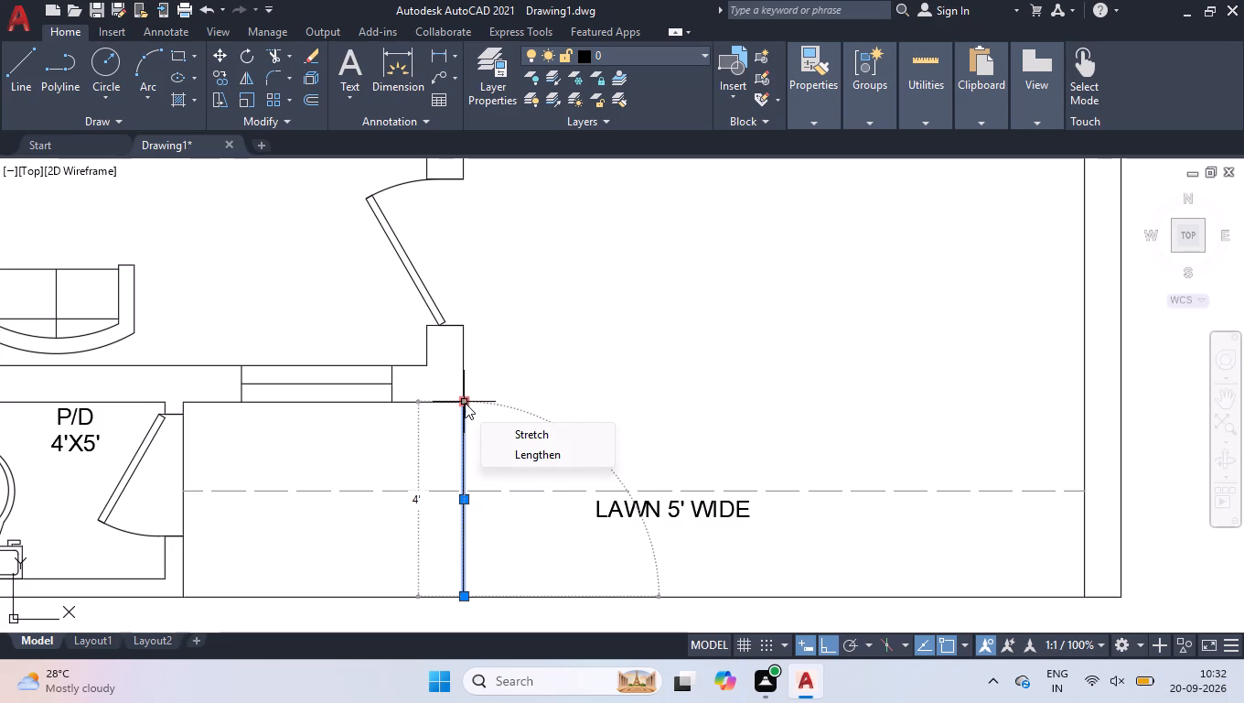
{"action": "left_click", "coordinate": [465, 403]}
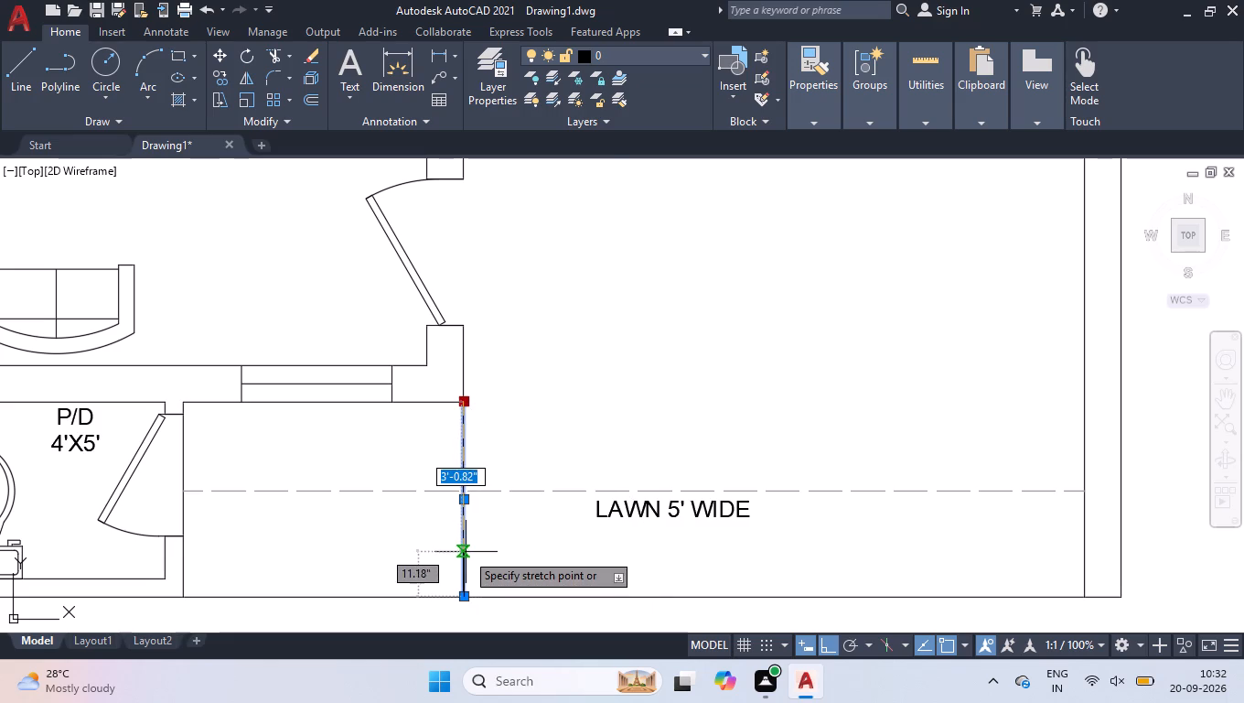
{"action": "left_click", "coordinate": [466, 557]}
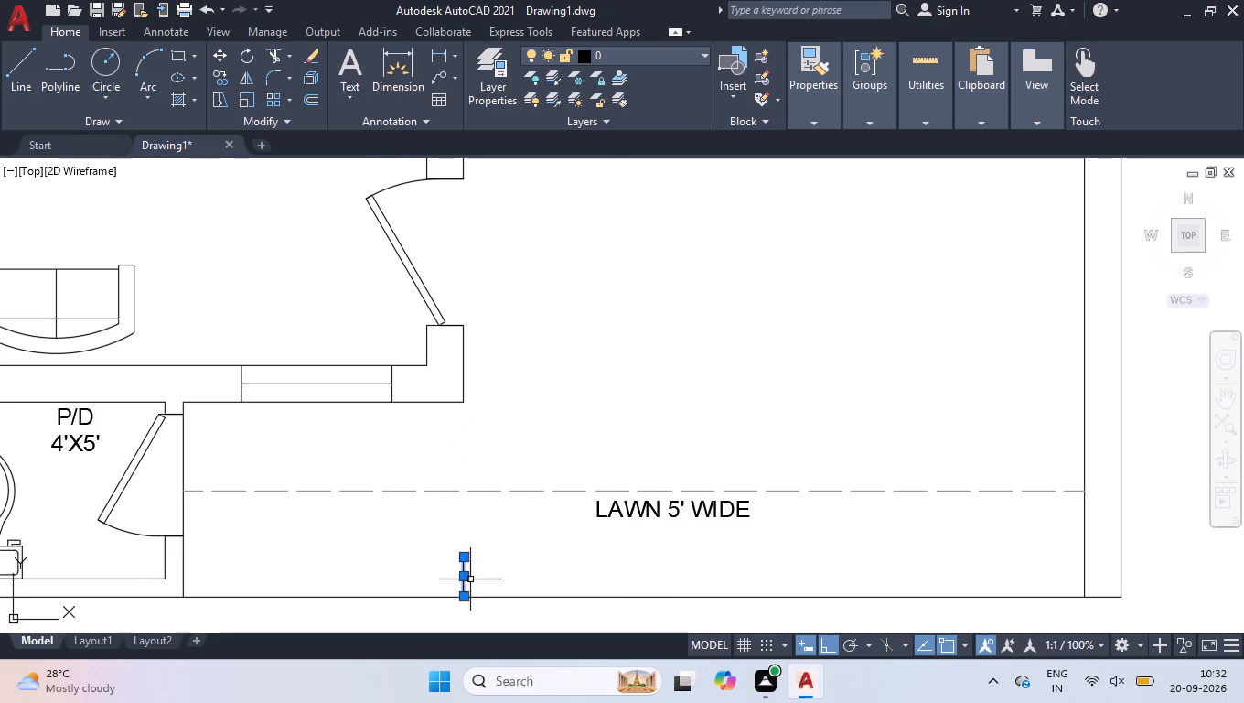
Measure the stub's length with a linear dimension between its two ends, without placing the dimension.
{"action": "scroll", "coordinate": [470, 580], "scroll_direction": "up", "scroll_amount": 2}
{"action": "type", "text": "DLI"}
{"action": "key", "text": "Return"}
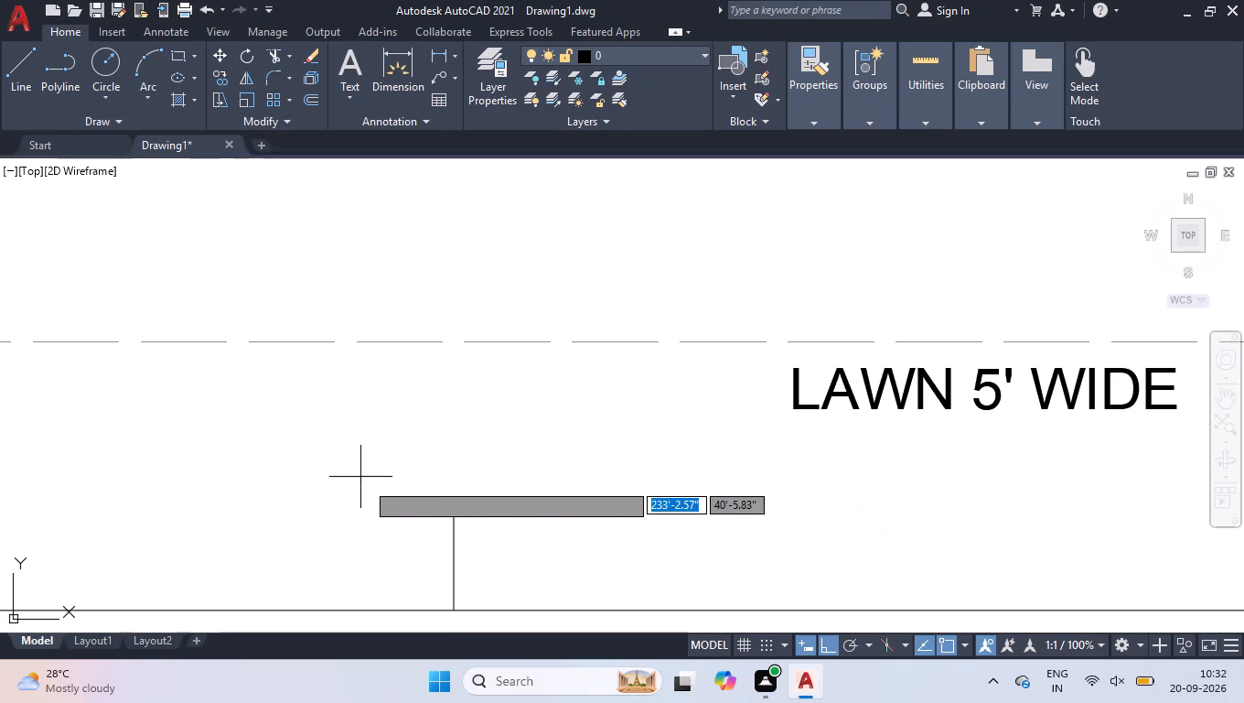
{"action": "left_click", "coordinate": [446, 503]}
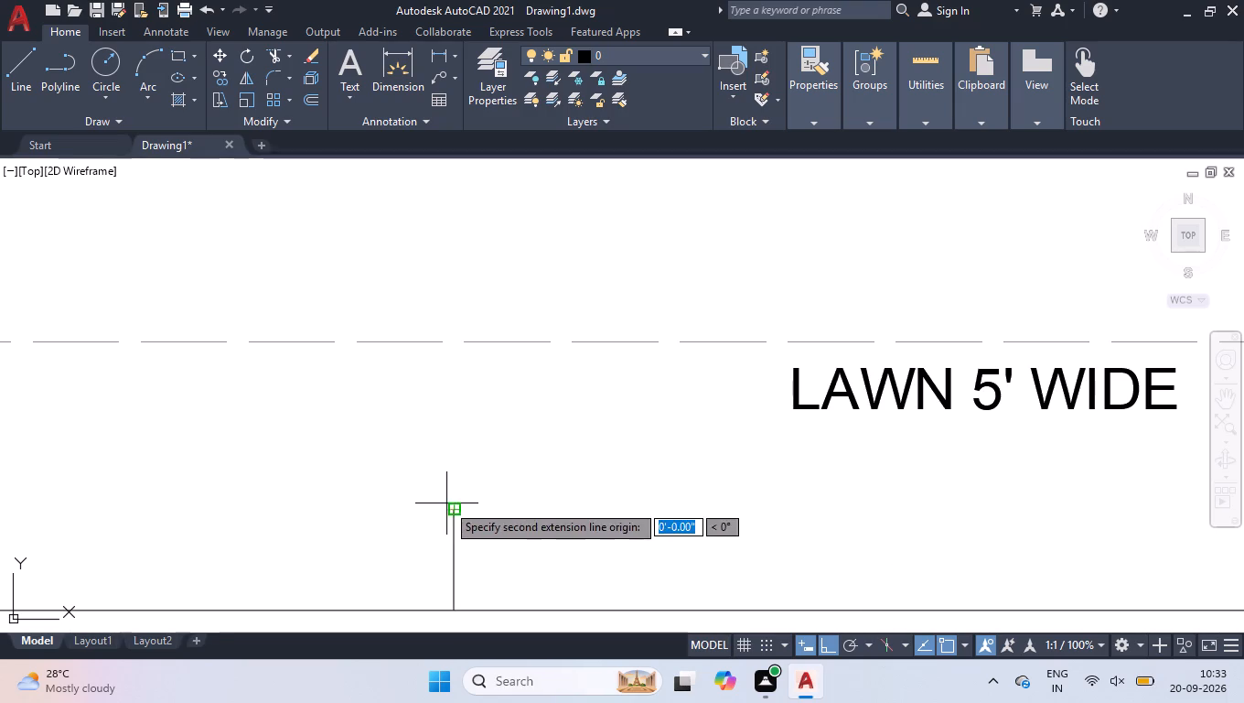
{"action": "left_click", "coordinate": [453, 612]}
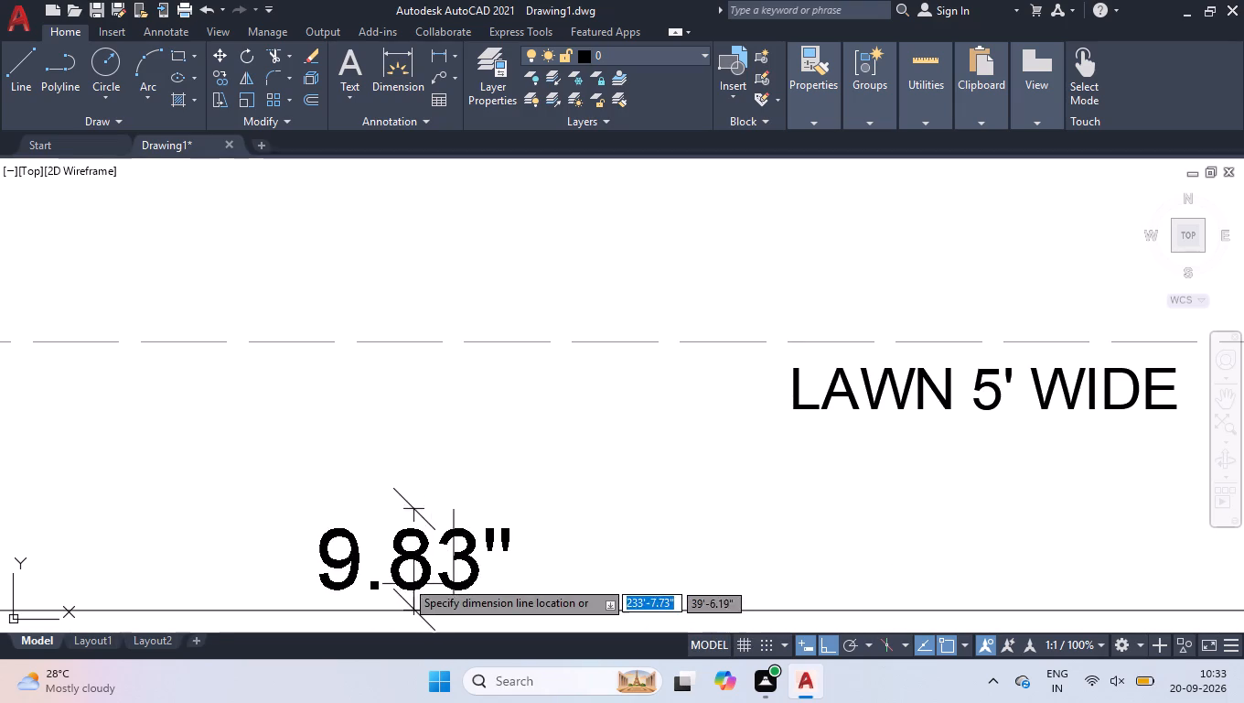
{"action": "key", "text": "space"}
Shorten the vertical stub by 0.83" from its upper end.
{"action": "left_click", "coordinate": [453, 540]}
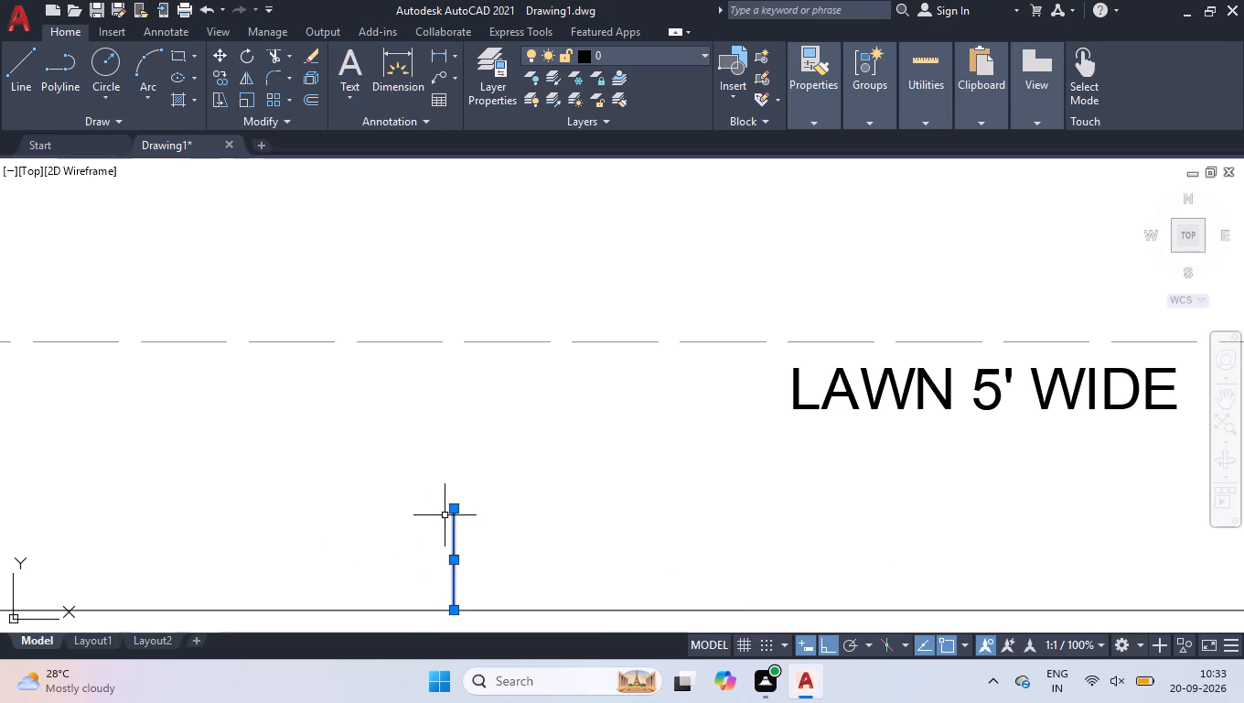
{"action": "left_click", "coordinate": [451, 509]}
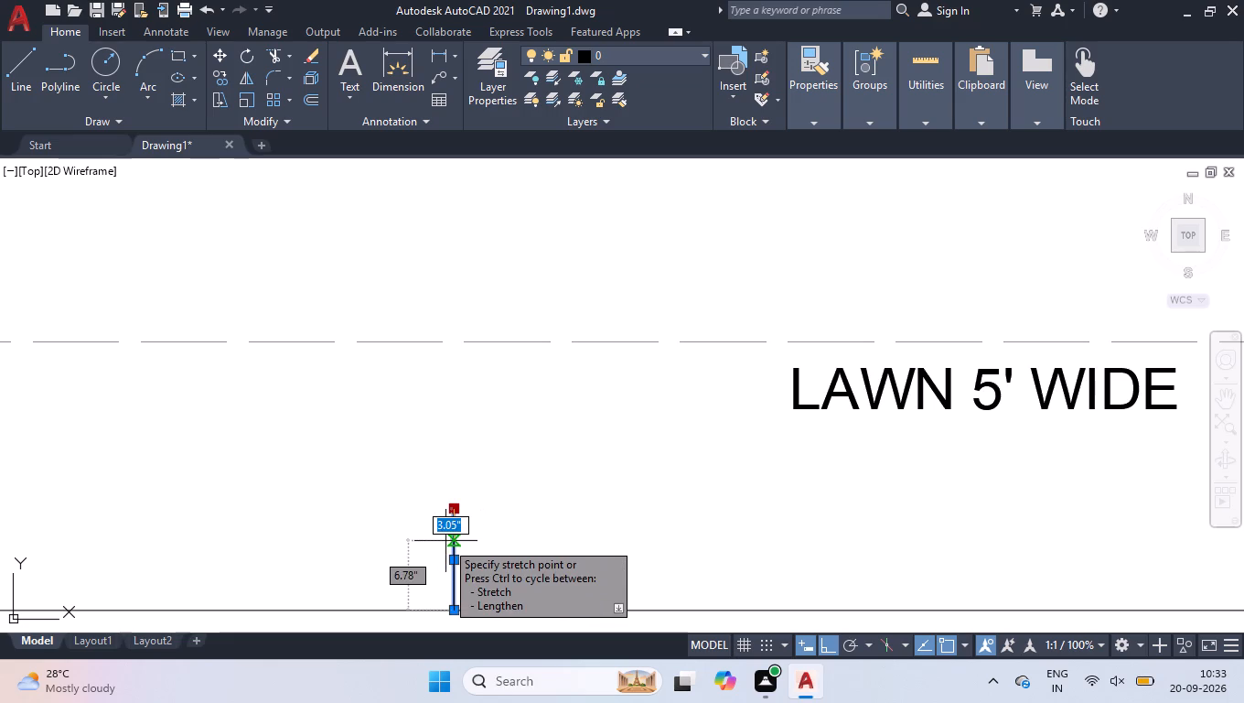
{"action": "type", "text": "0.83"}
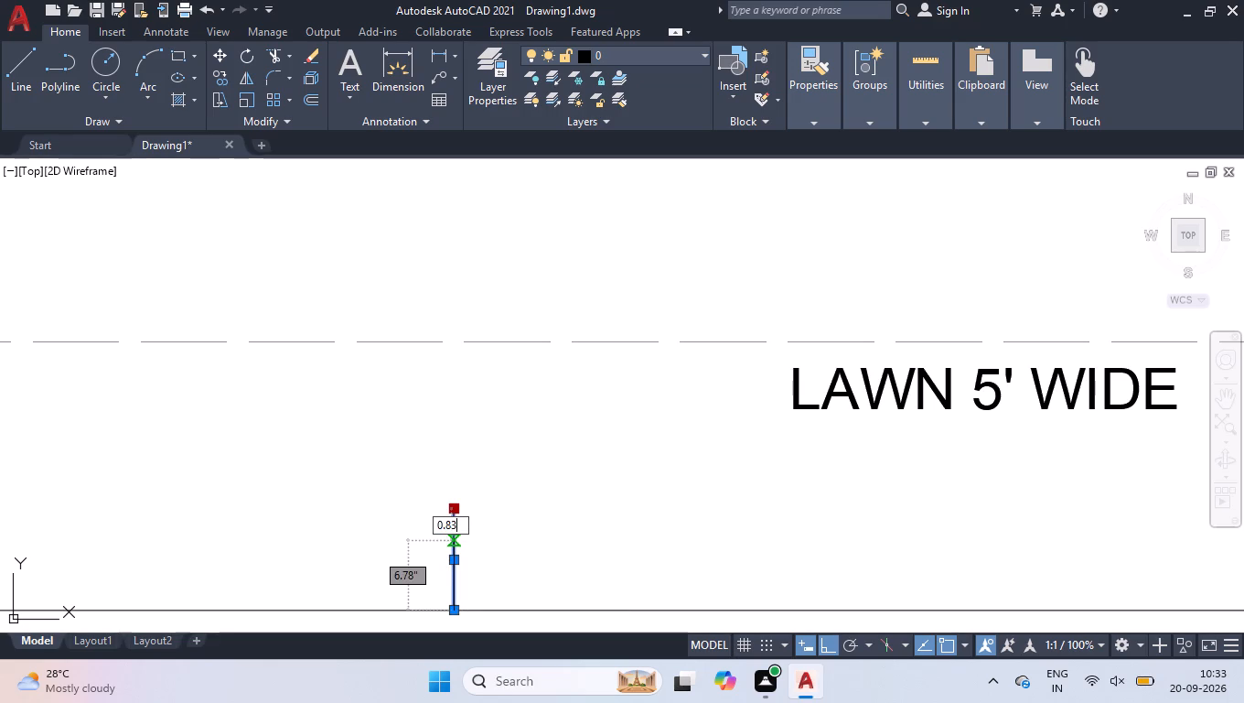
{"action": "key", "text": "Return"}
Draw a 9" horizontal line from the stub's top toward the porch side, then down to the bottom line, completing a small pillar outline.
{"action": "key", "text": "l"}
{"action": "key", "text": "Return"}
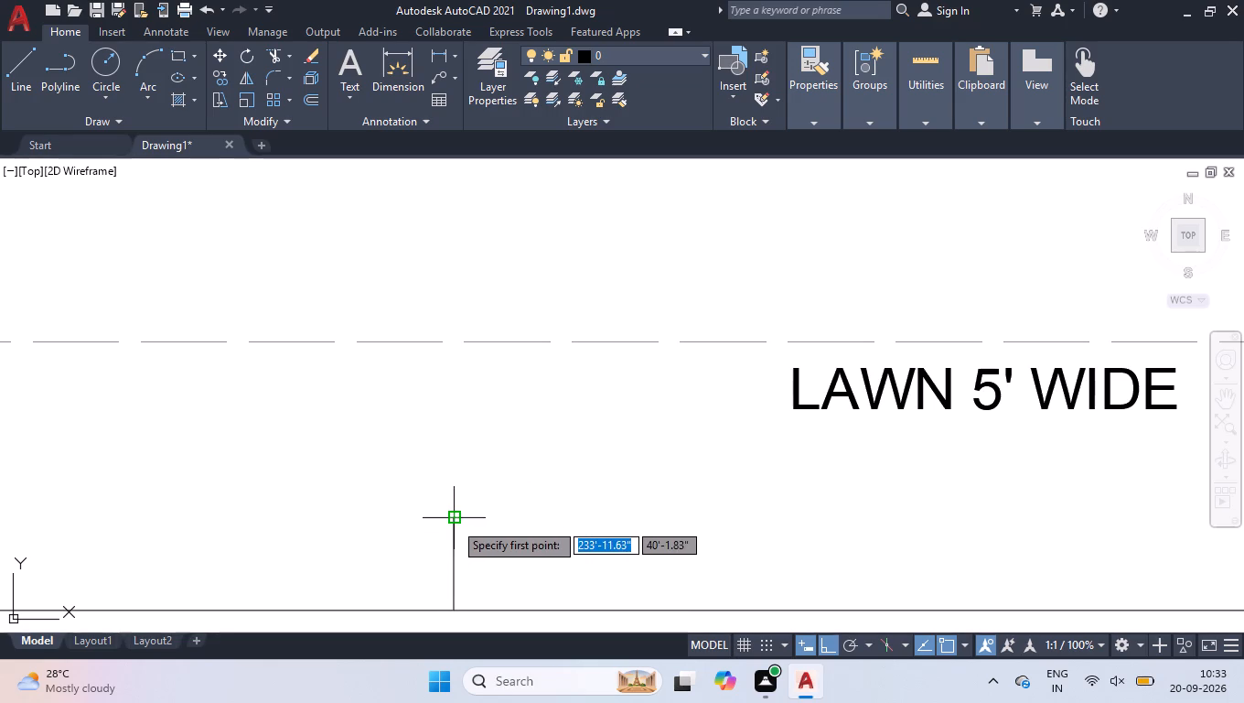
{"action": "left_click_drag", "start_coordinate": [455, 522], "coordinate": [466, 522]}
{"action": "key", "text": "9"}
{"action": "key", "text": "Return"}
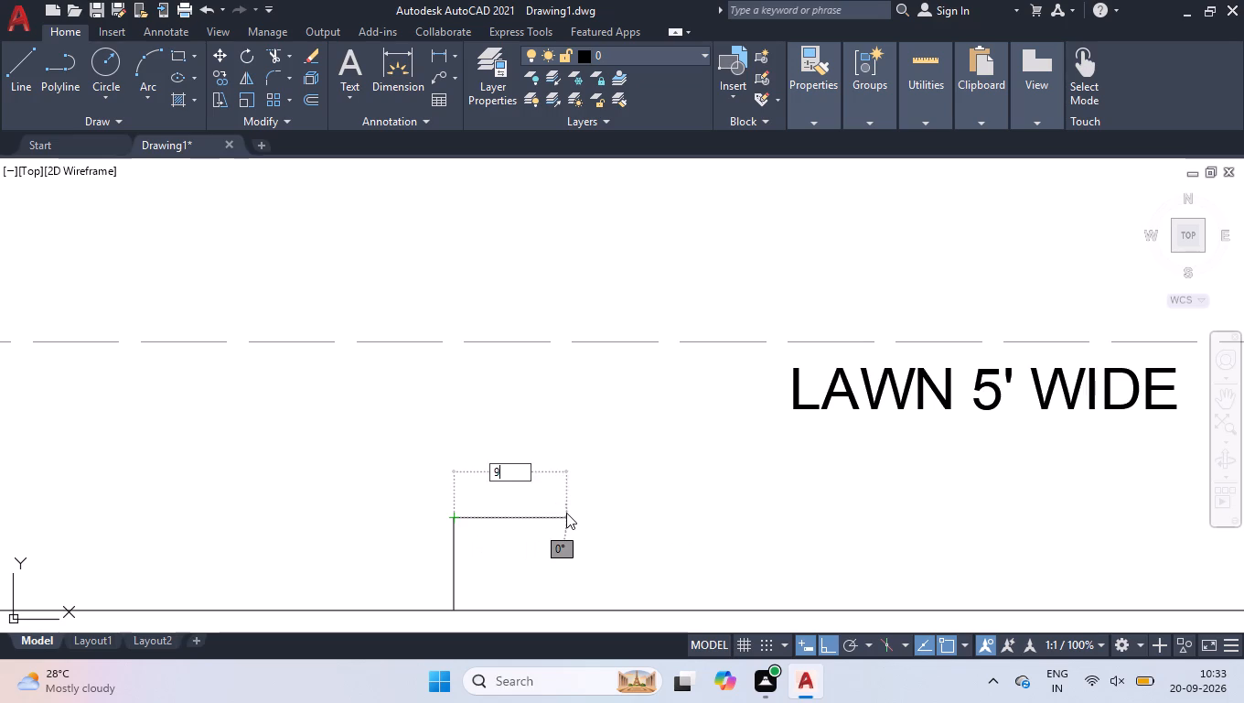
{"action": "left_click", "coordinate": [545, 607]}
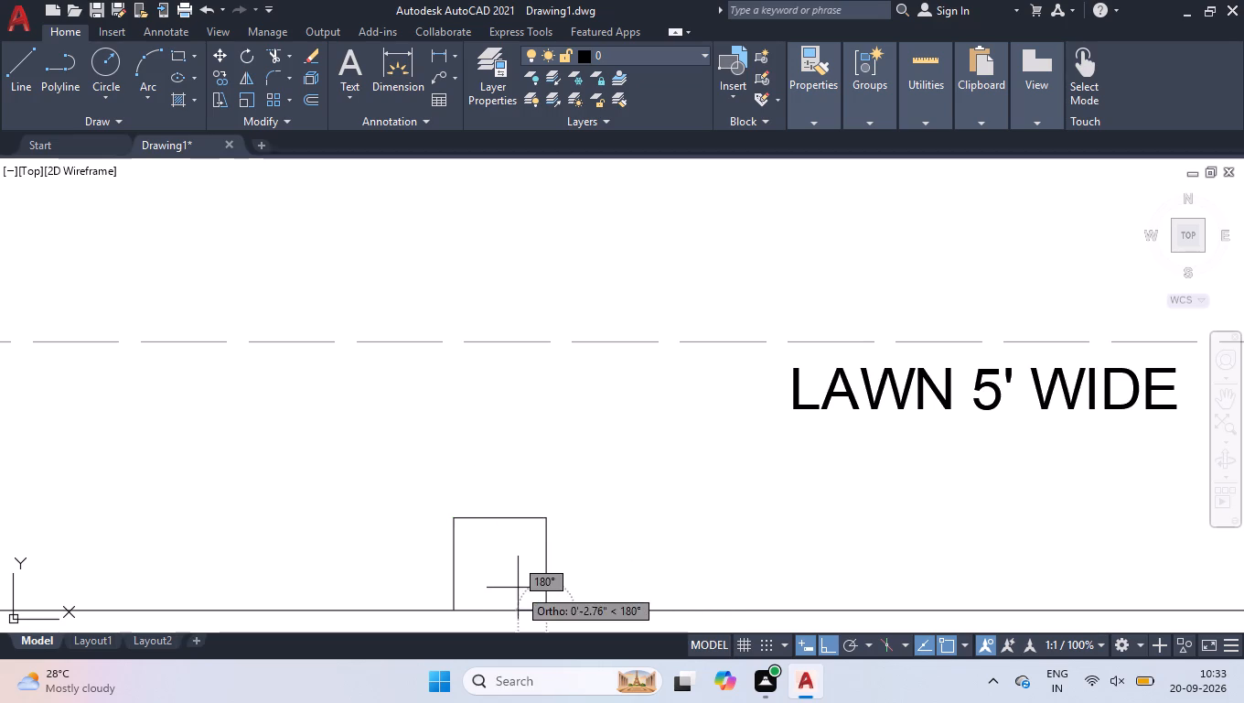
{"action": "key", "text": "space"}
Draw a line across the bottom end of the porch-side boundary wall, from its inner corner to its outer corner.
{"action": "scroll", "coordinate": [430, 526], "scroll_direction": "down", "scroll_amount": 1}
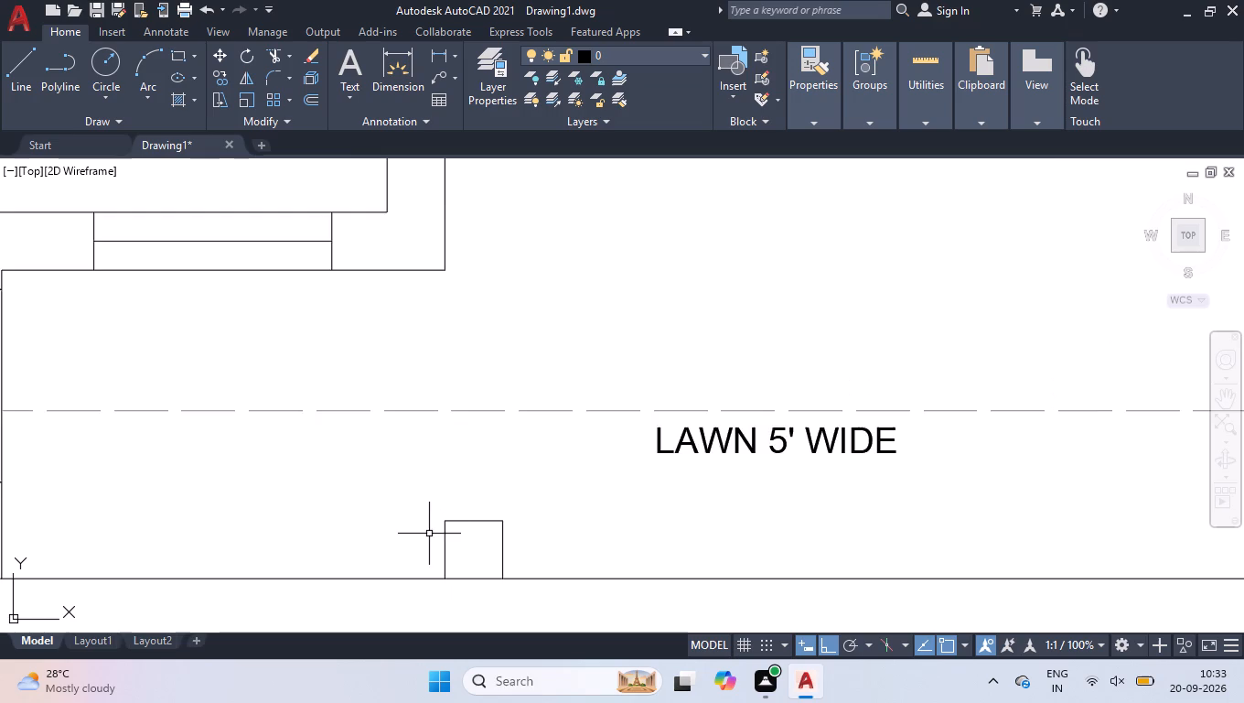
{"action": "scroll", "coordinate": [424, 497], "scroll_direction": "down", "scroll_amount": 2}
{"action": "scroll", "coordinate": [831, 556], "scroll_direction": "up", "scroll_amount": 3}
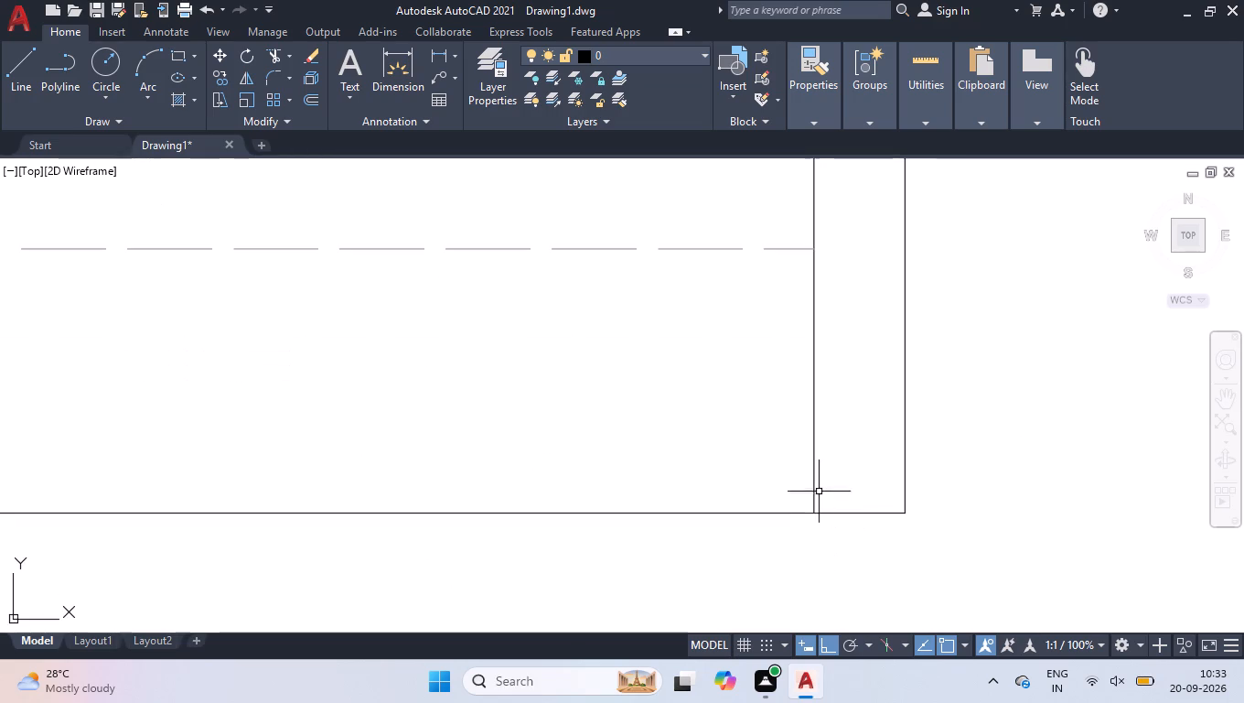
{"action": "scroll", "coordinate": [823, 503], "scroll_direction": "up", "scroll_amount": 1}
{"action": "key", "text": "l"}
{"action": "key", "text": "Return"}
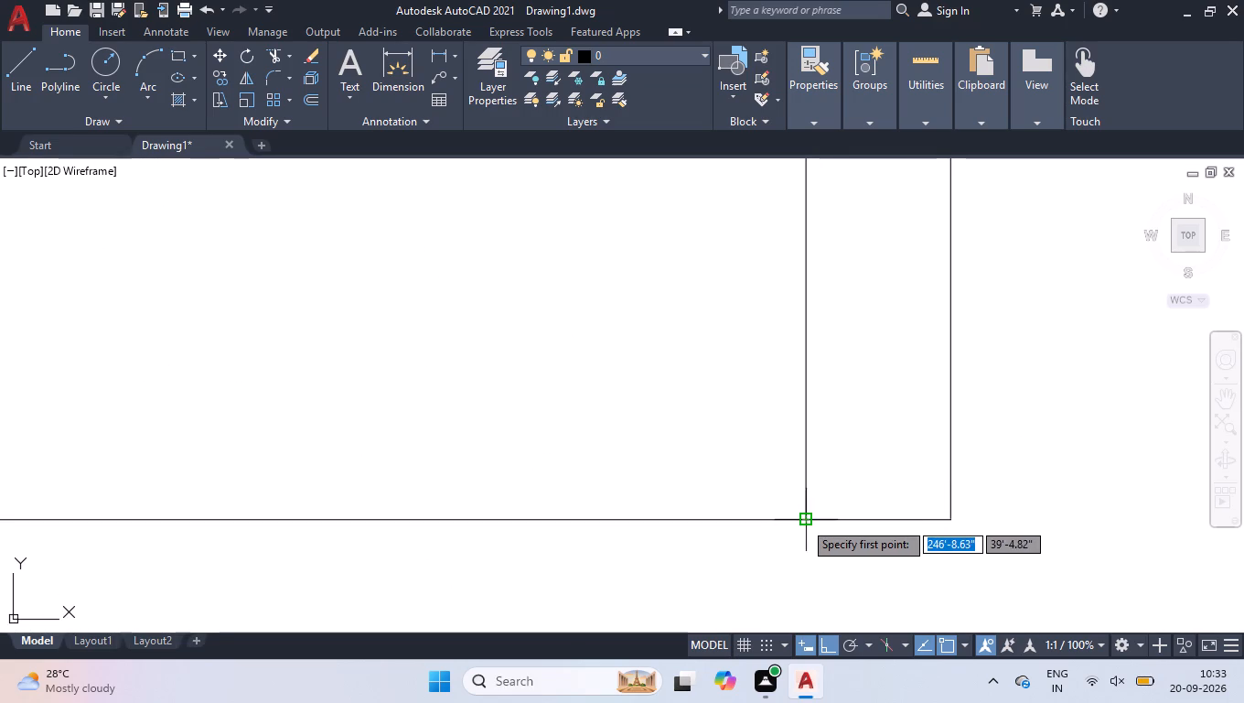
{"action": "left_click", "coordinate": [805, 521]}
{"action": "left_click", "coordinate": [950, 521]}
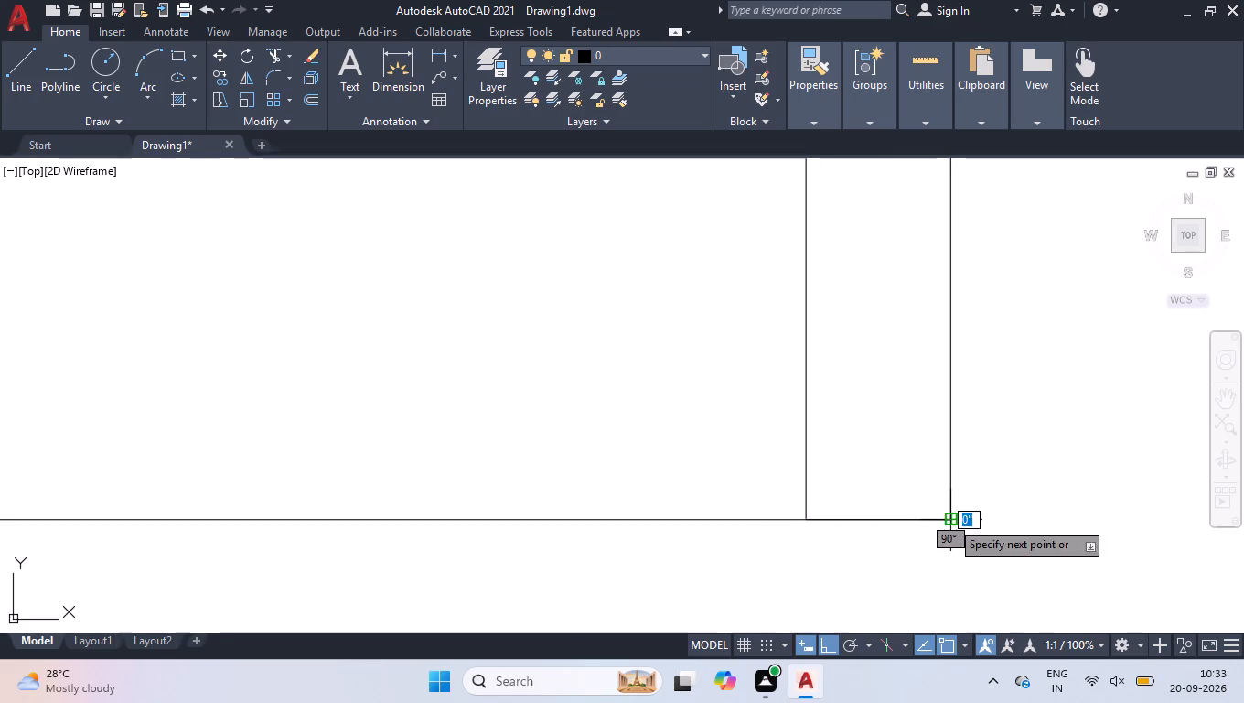
{"action": "key", "text": "space"}
Move the line across the boundary wall's end 9" upward and deselect it.
{"action": "left_click_drag", "start_coordinate": [749, 468], "coordinate": [760, 474]}
{"action": "left_click", "coordinate": [1038, 554]}
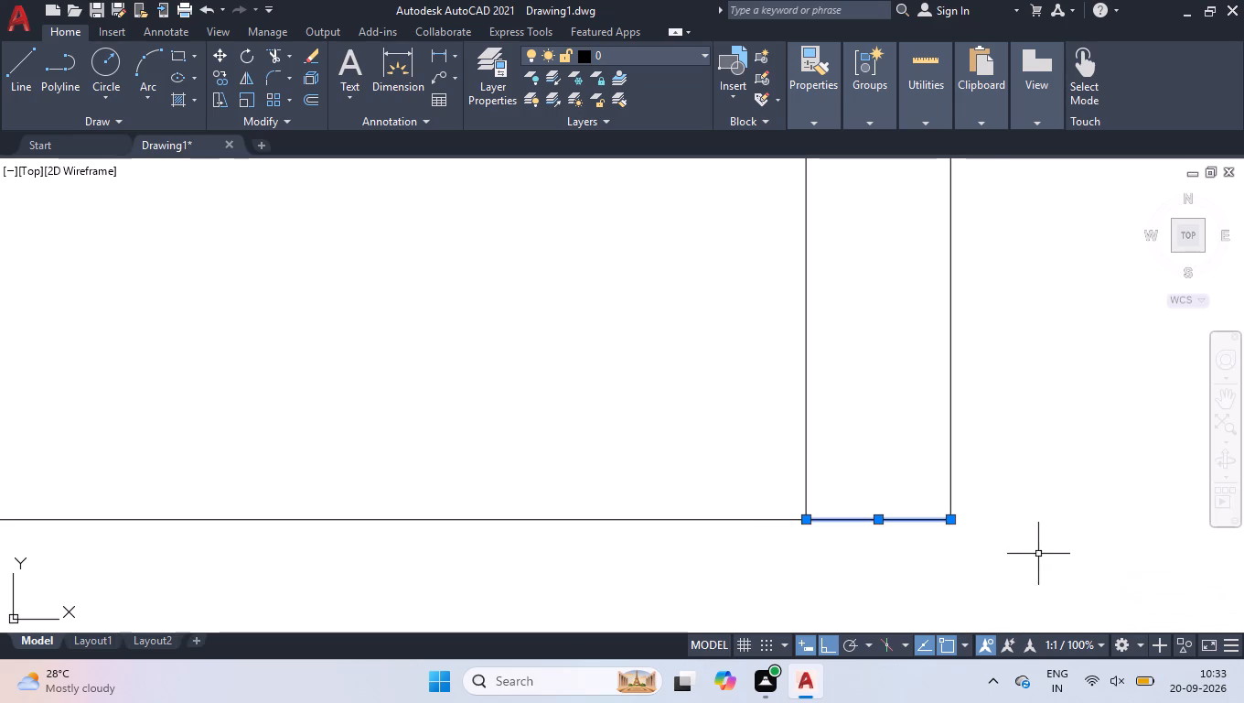
{"action": "left_click", "coordinate": [877, 521]}
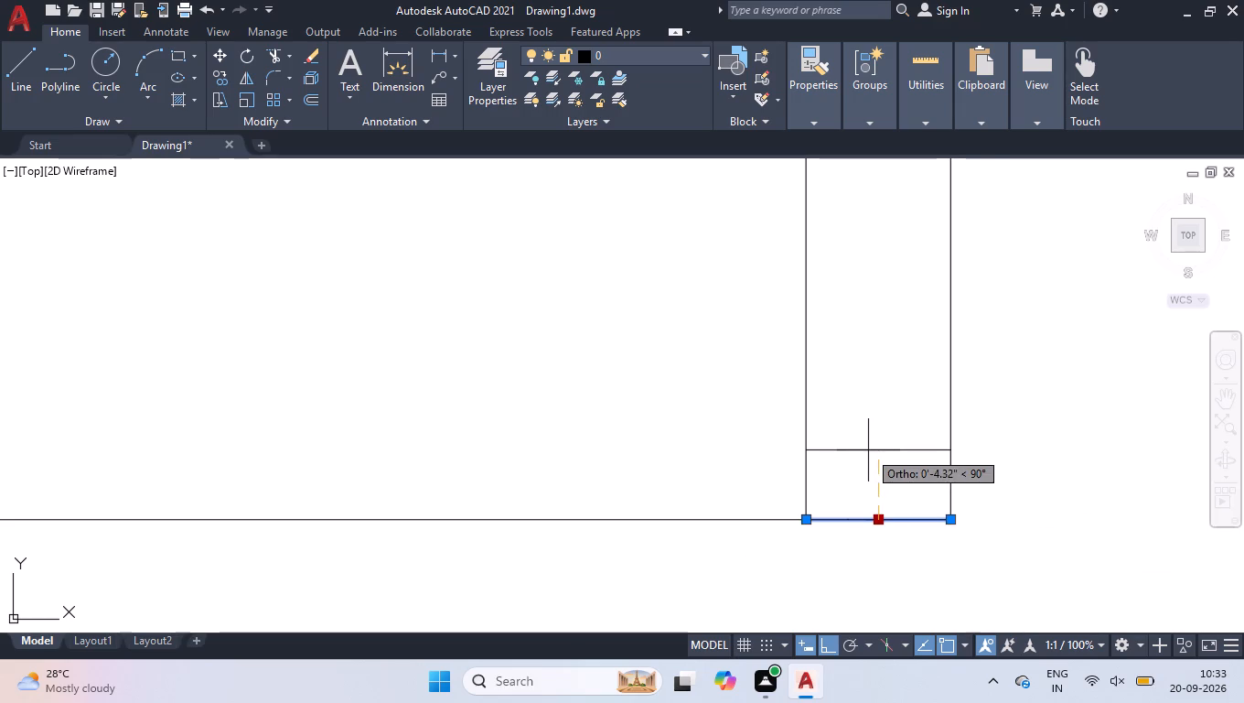
{"action": "key", "text": "9"}
{"action": "key", "text": "Return"}
{"action": "right_click", "coordinate": [864, 439]}
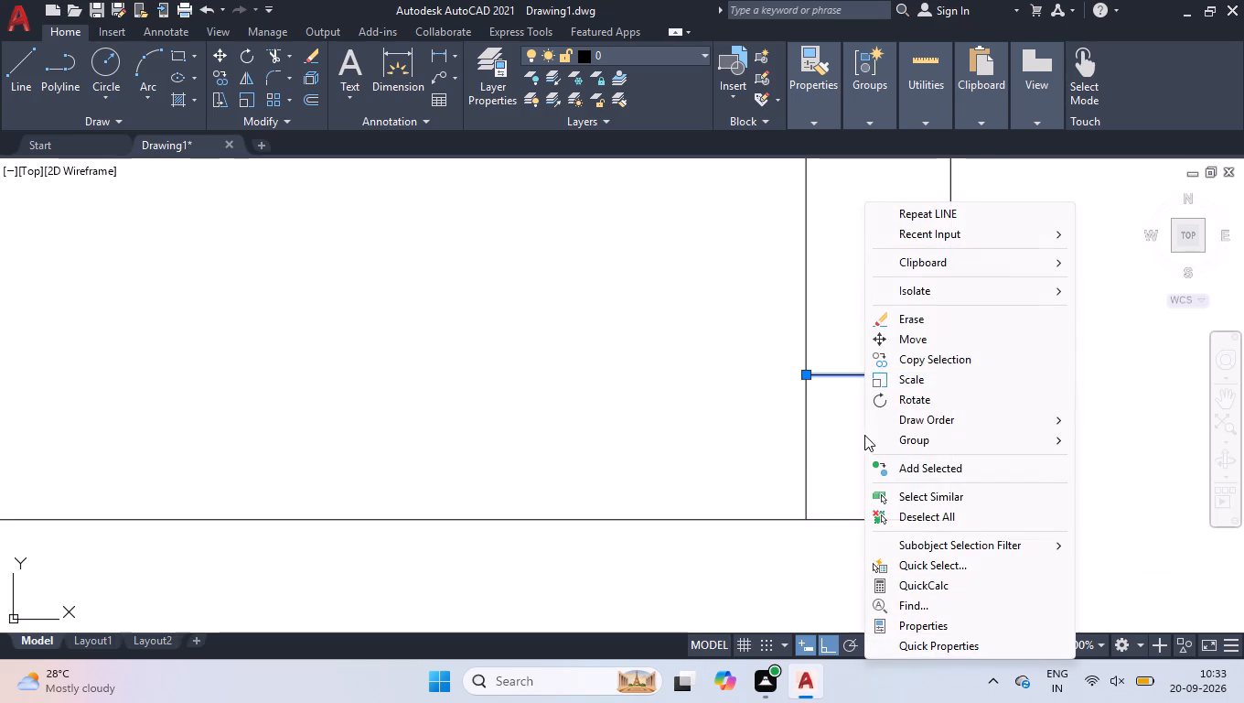
{"action": "left_click", "coordinate": [928, 524]}
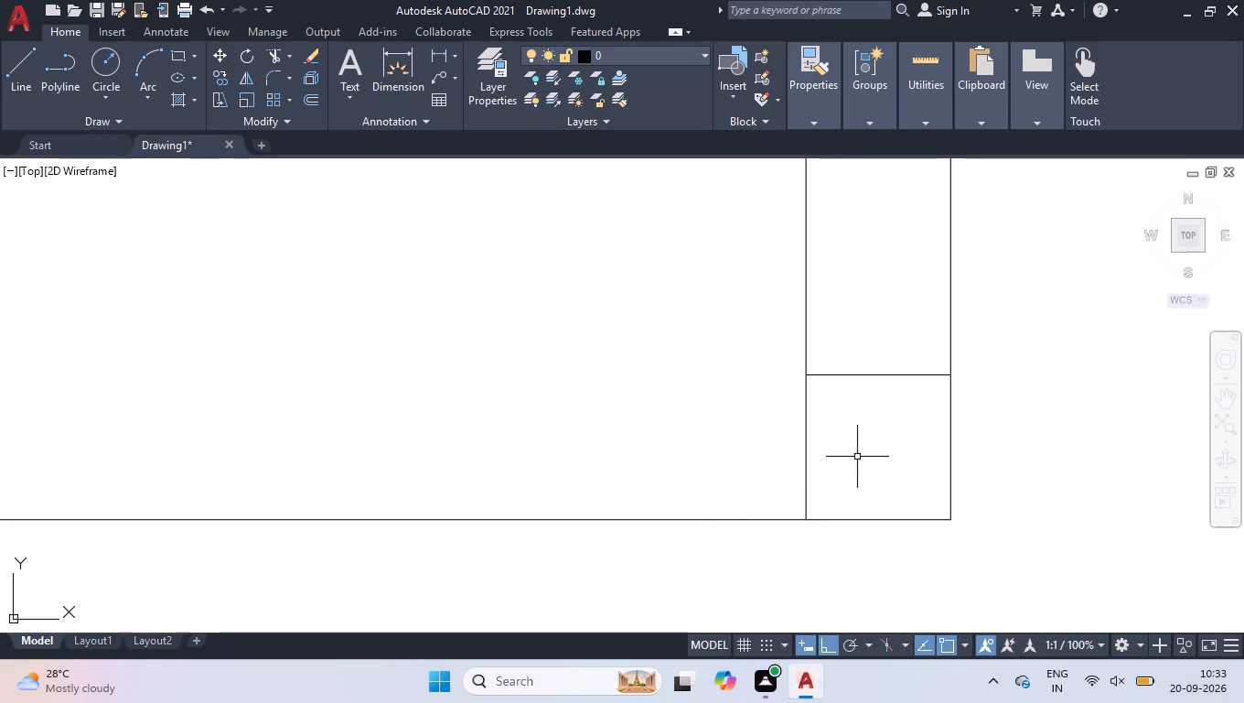
Shorten the boundary wall's inner line so its lower end meets the horizontal line across the wall, 9" above the bottom line.
{"action": "left_click", "coordinate": [804, 441]}
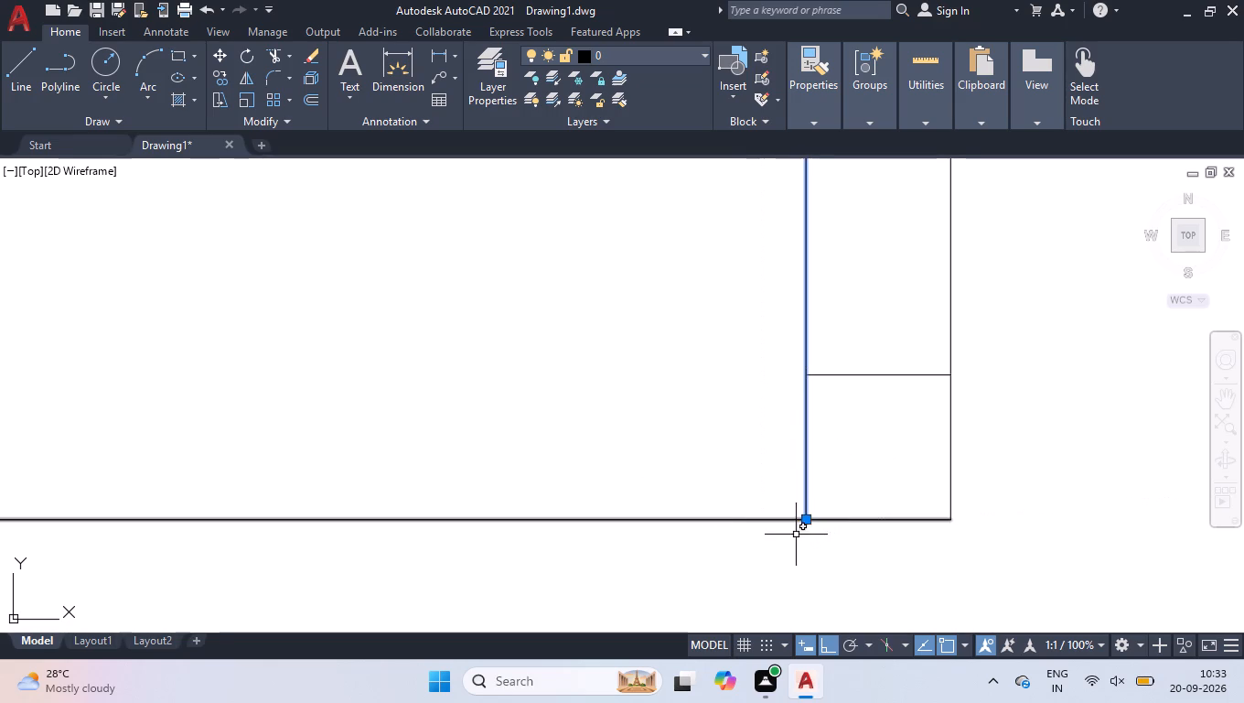
{"action": "left_click", "coordinate": [806, 521]}
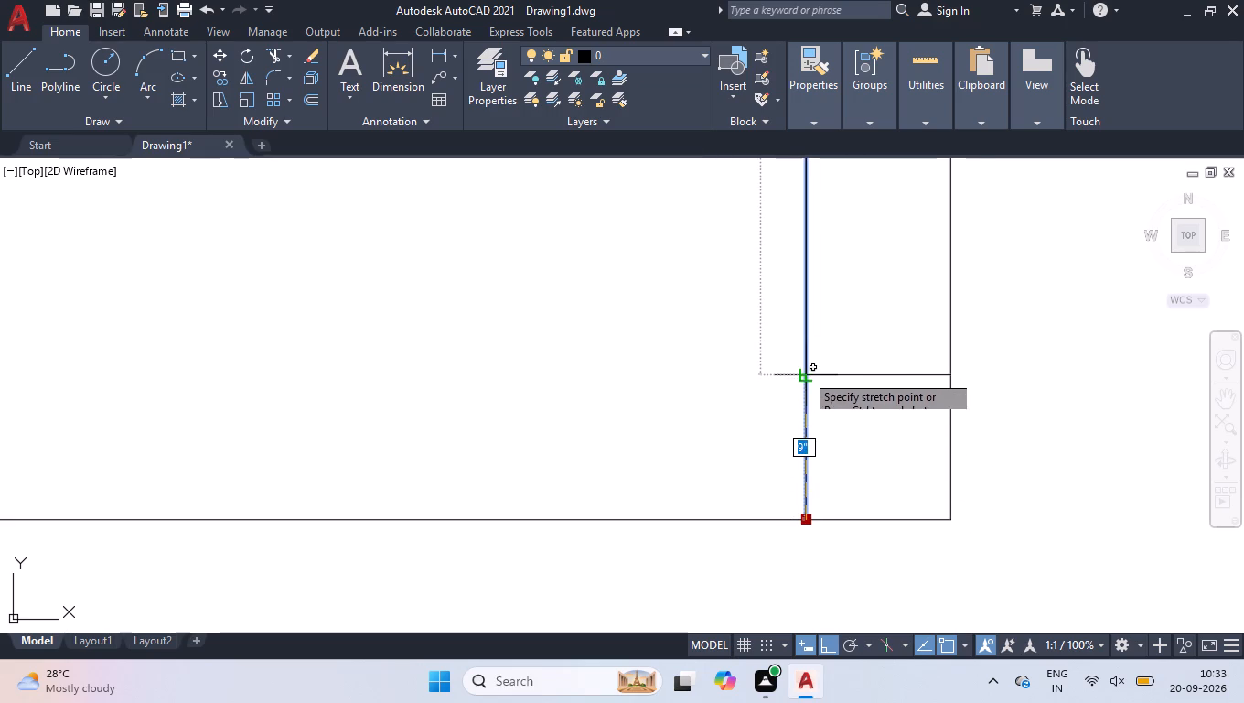
{"action": "left_click", "coordinate": [805, 373]}
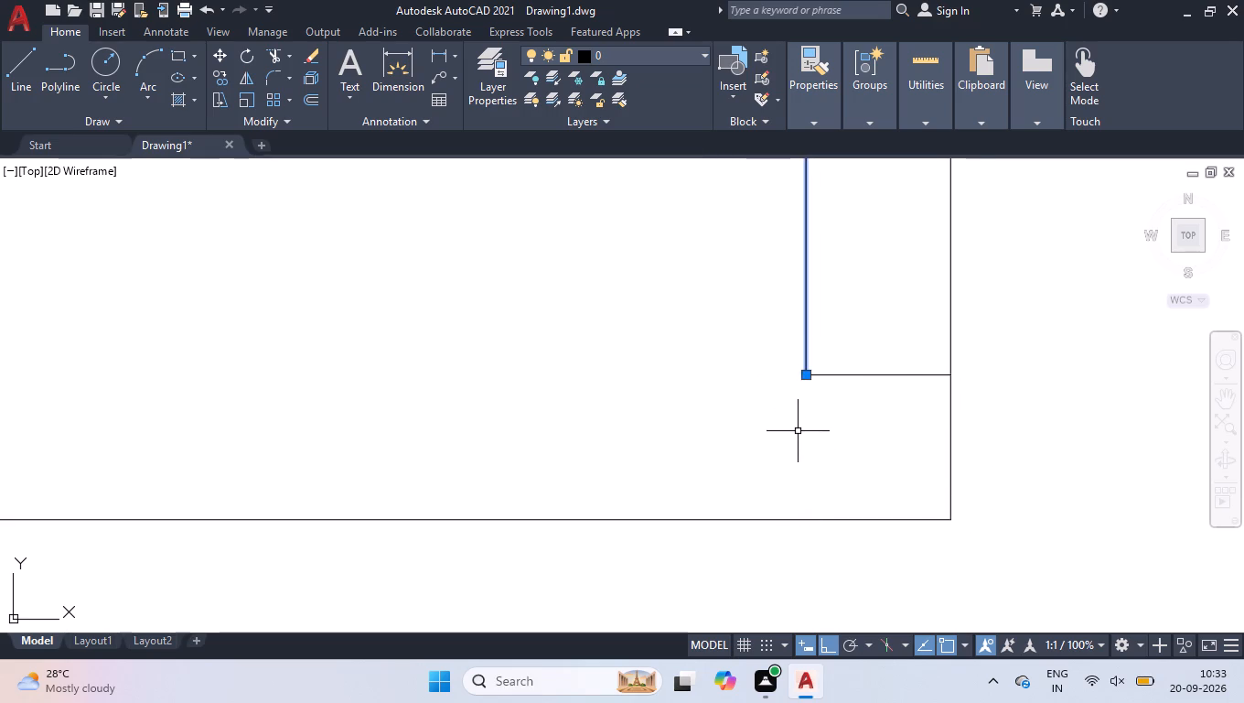
Draw a 2" horizontal line from the wall's inner corner into the plot, then down to the bottom line, outlining the corner pillar.
{"action": "key", "text": "l"}
{"action": "key", "text": "Return"}
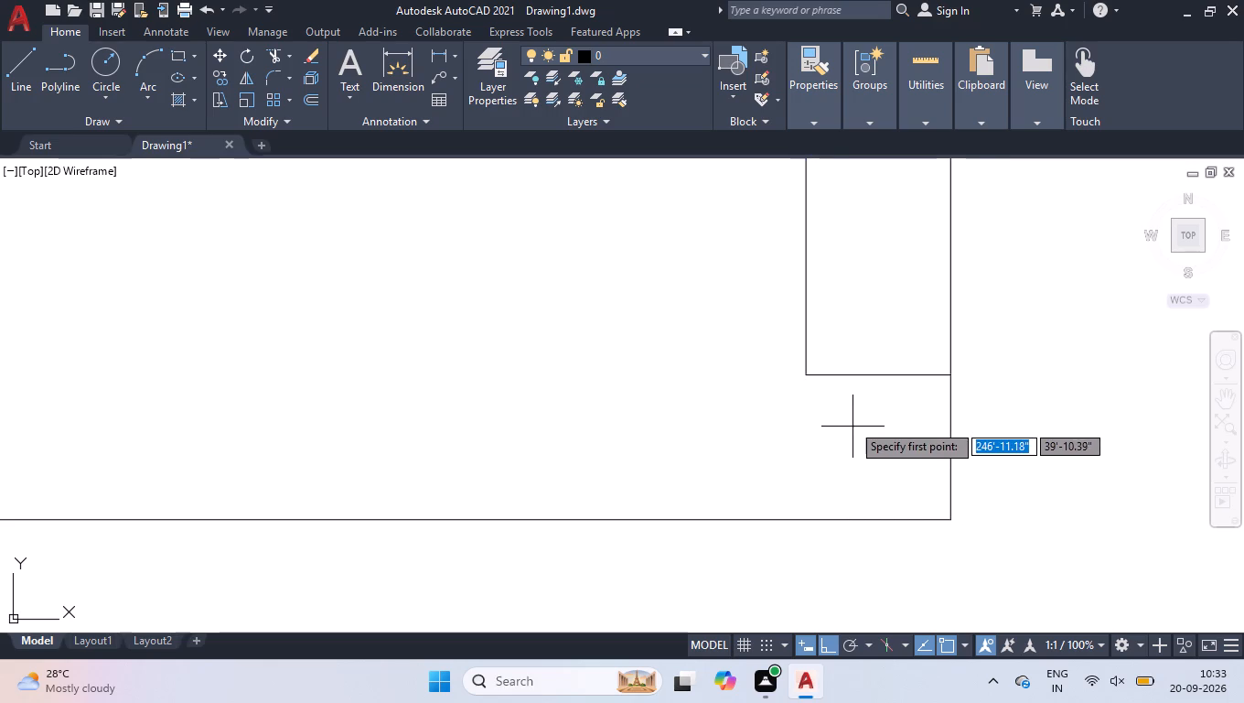
{"action": "left_click", "coordinate": [810, 374]}
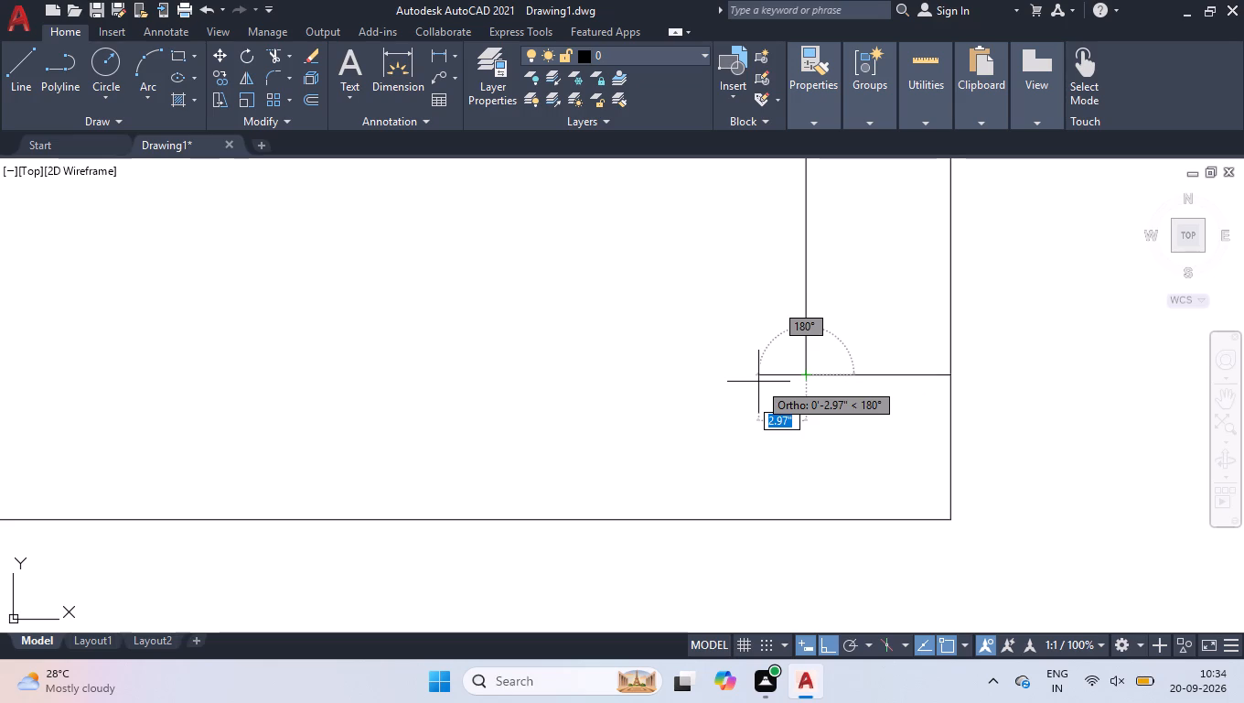
{"action": "key", "text": "2"}
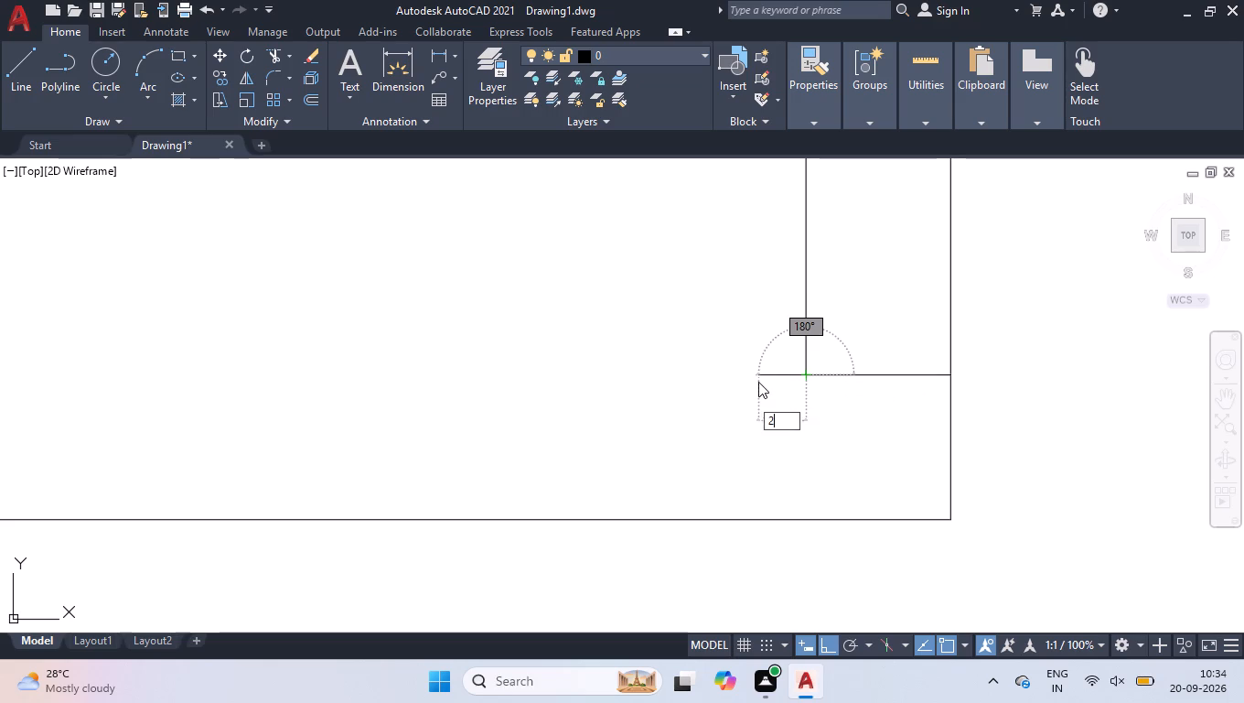
{"action": "key", "text": "Return"}
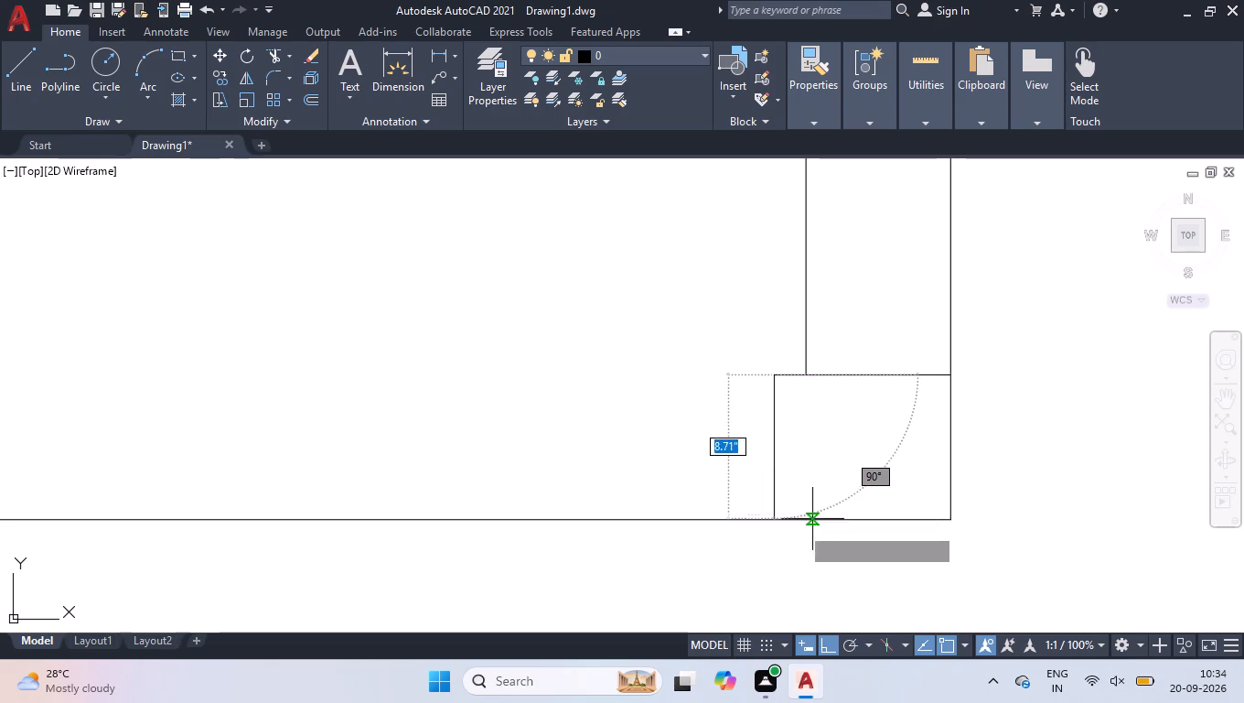
{"action": "left_click", "coordinate": [771, 519]}
{"action": "key", "text": "space"}
Move the corner pillar's inner vertical line 1" toward the boundary wall.
{"action": "left_click", "coordinate": [761, 355]}
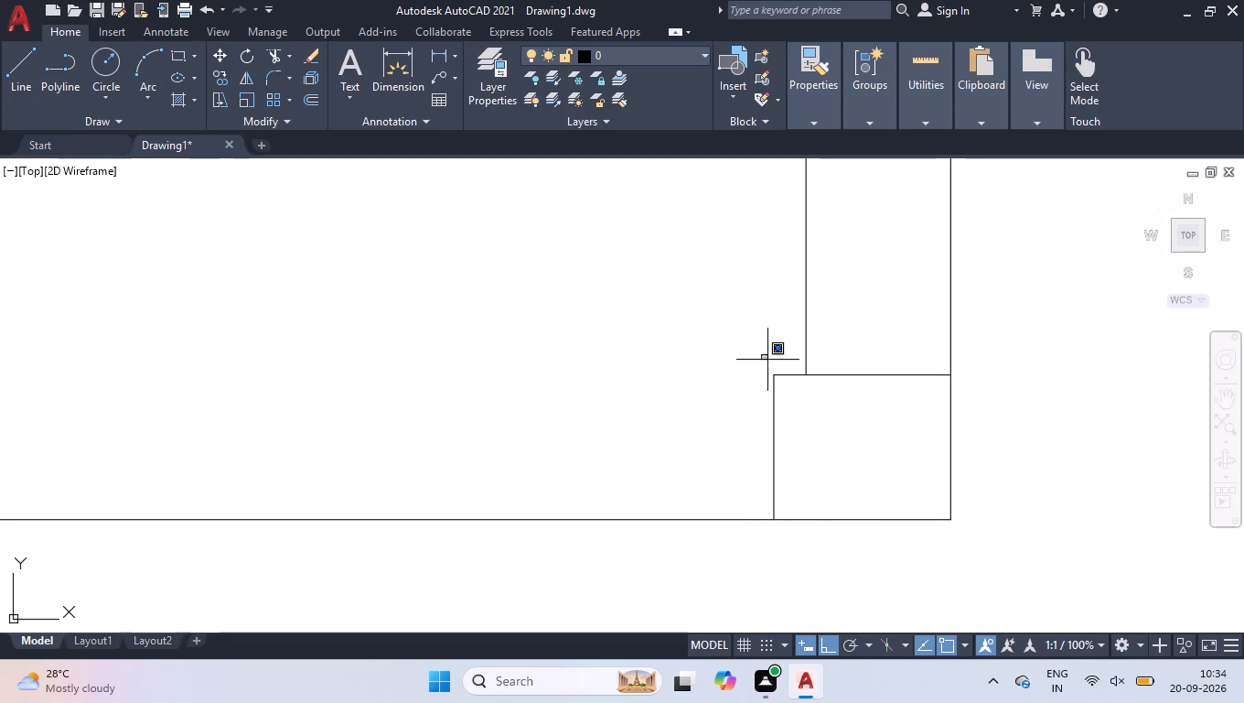
{"action": "left_click", "coordinate": [799, 568]}
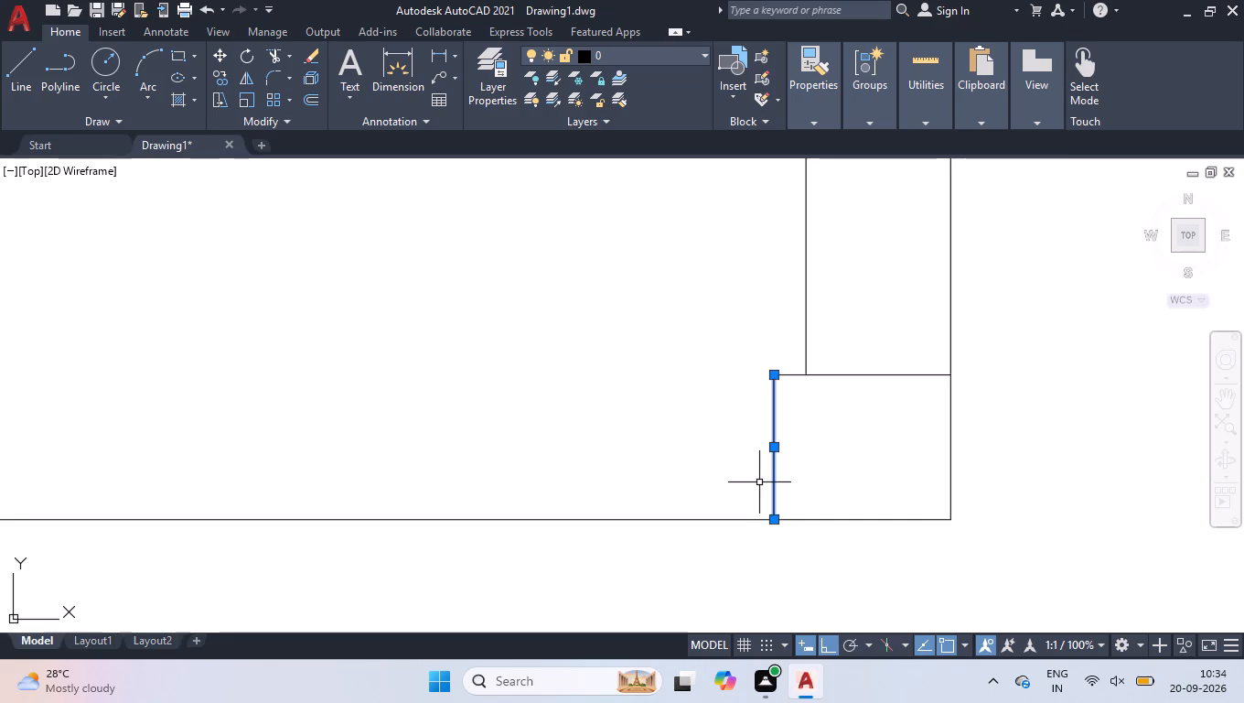
{"action": "scroll", "coordinate": [759, 482], "scroll_direction": "up", "scroll_amount": 1}
{"action": "left_click", "coordinate": [782, 427]}
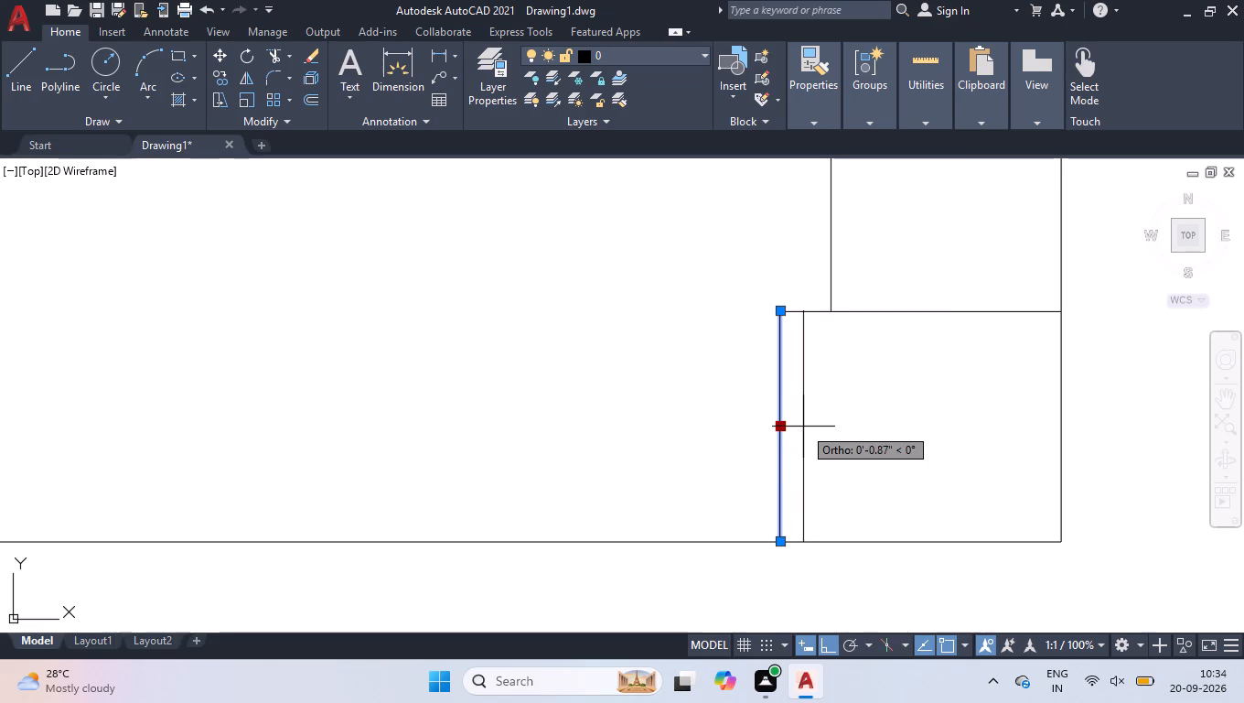
{"action": "key", "text": "1"}
{"action": "key", "text": "Return"}
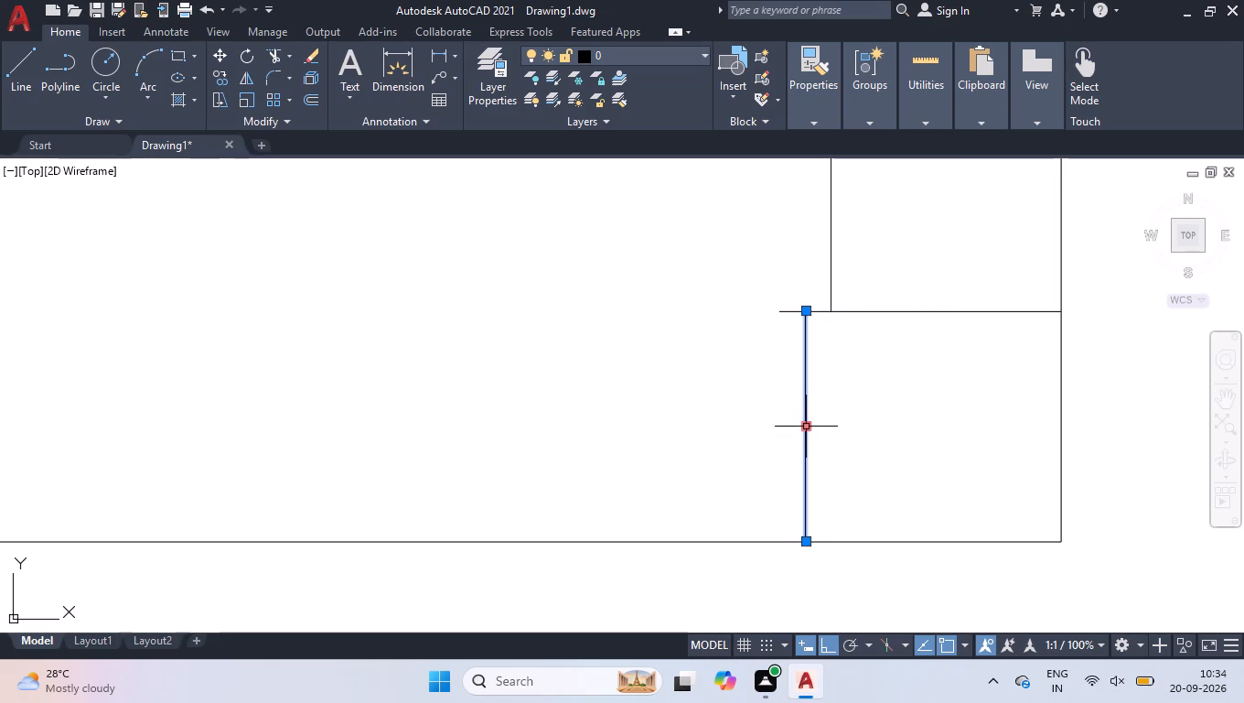
Trim back the pillar's short top line so it ends at the moved vertical line, and clear the selection.
{"action": "scroll", "coordinate": [794, 275], "scroll_direction": "up", "scroll_amount": 2}
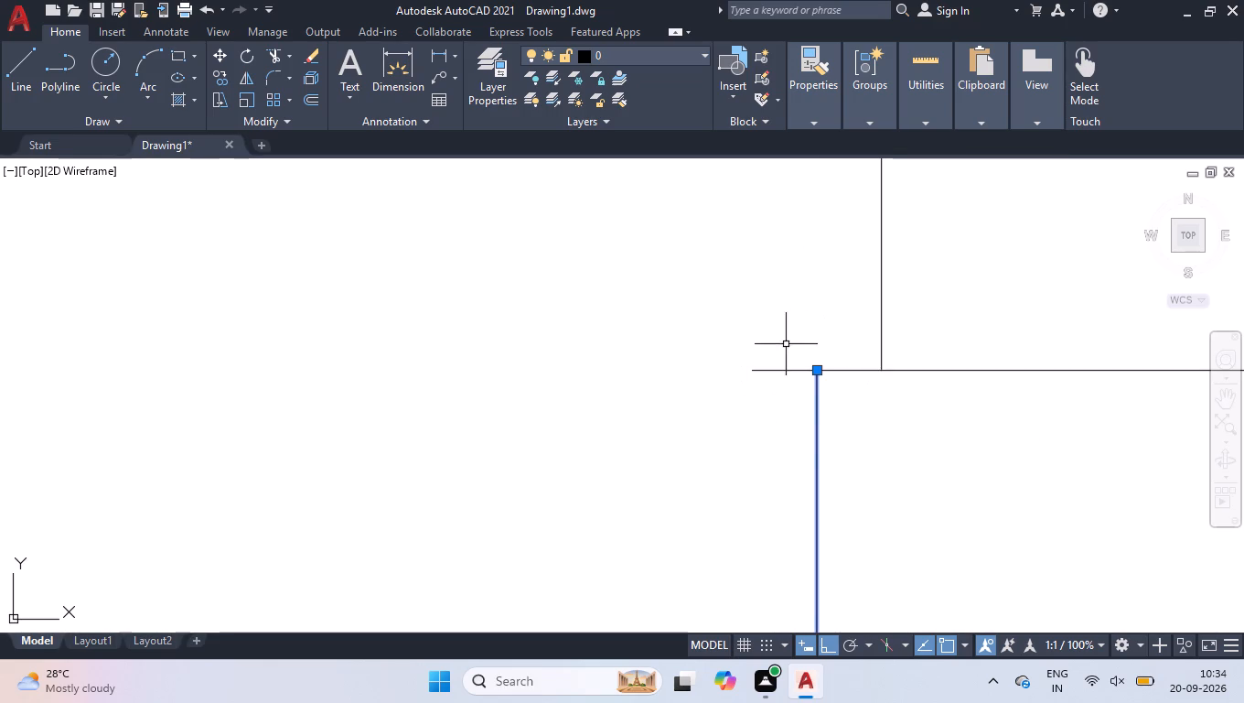
{"action": "left_click", "coordinate": [786, 341]}
{"action": "left_click", "coordinate": [748, 424]}
{"action": "scroll", "coordinate": [842, 312], "scroll_direction": "up", "scroll_amount": 1}
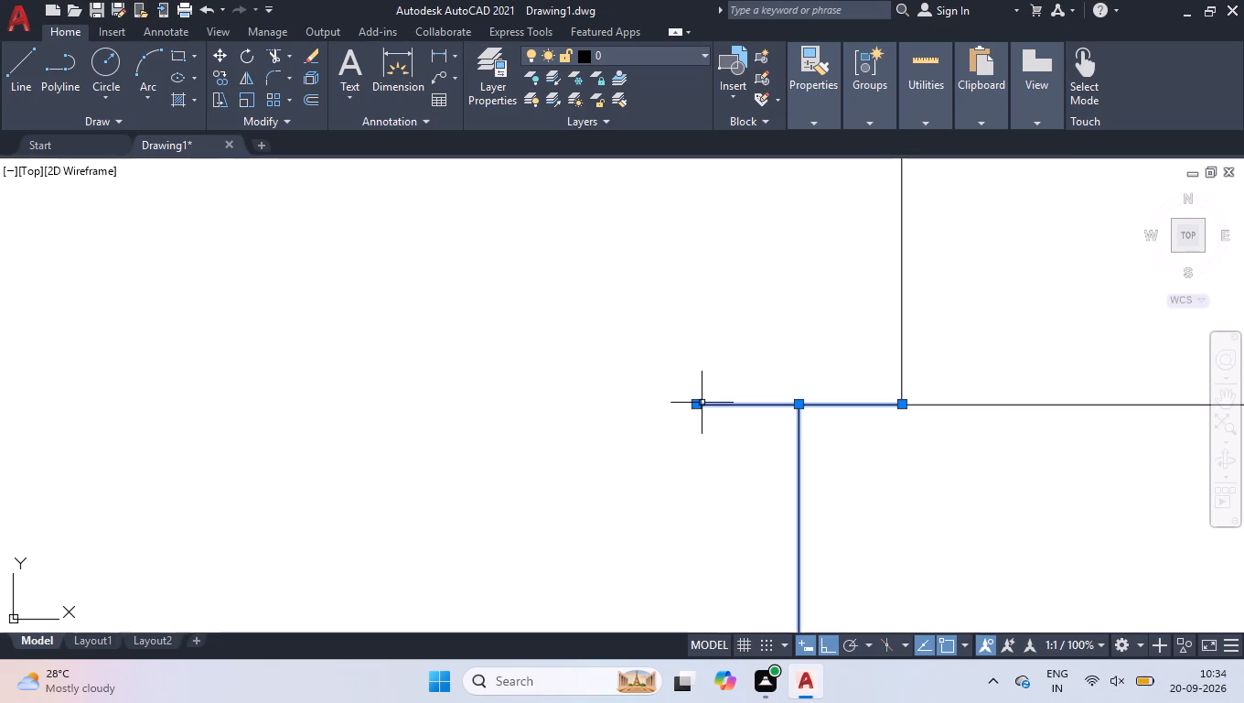
{"action": "left_click", "coordinate": [693, 402]}
{"action": "left_click", "coordinate": [804, 398]}
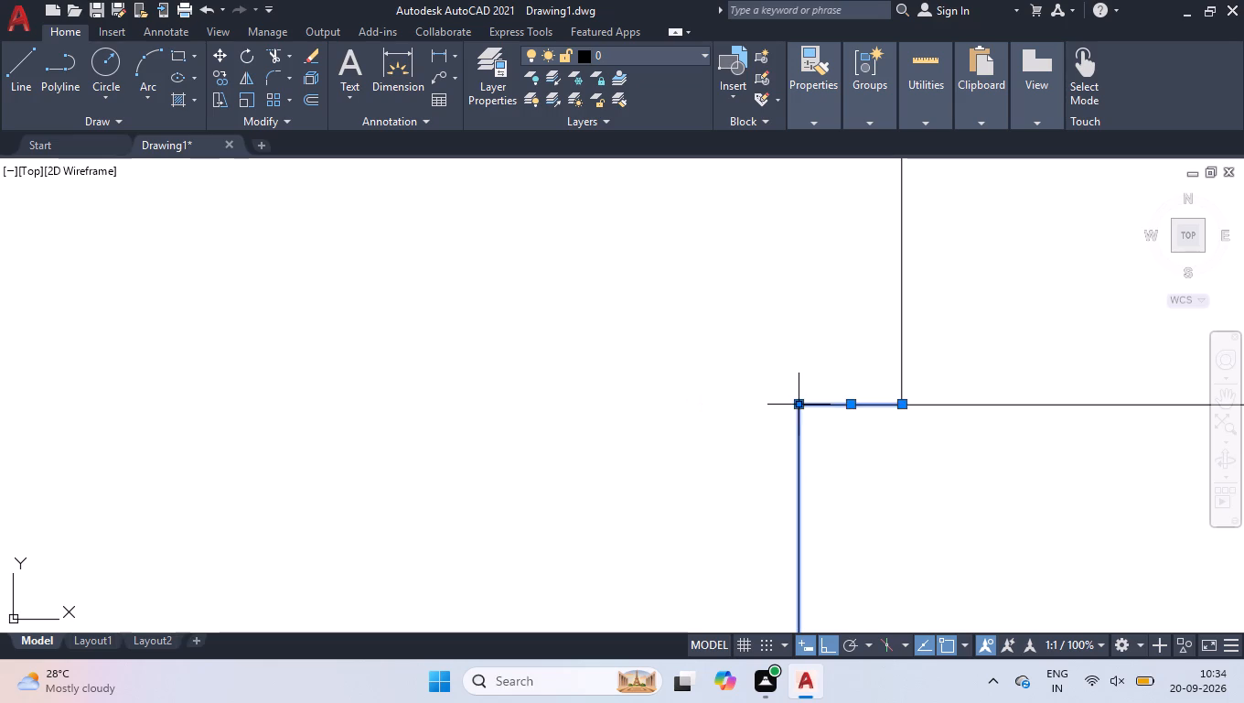
{"action": "right_click", "coordinate": [777, 368]}
{"action": "left_click", "coordinate": [842, 525]}
Review the whole floor plan, including the toilets, the open-to-sky area and the new front pillars.
{"action": "scroll", "coordinate": [700, 395], "scroll_direction": "down", "scroll_amount": 3}
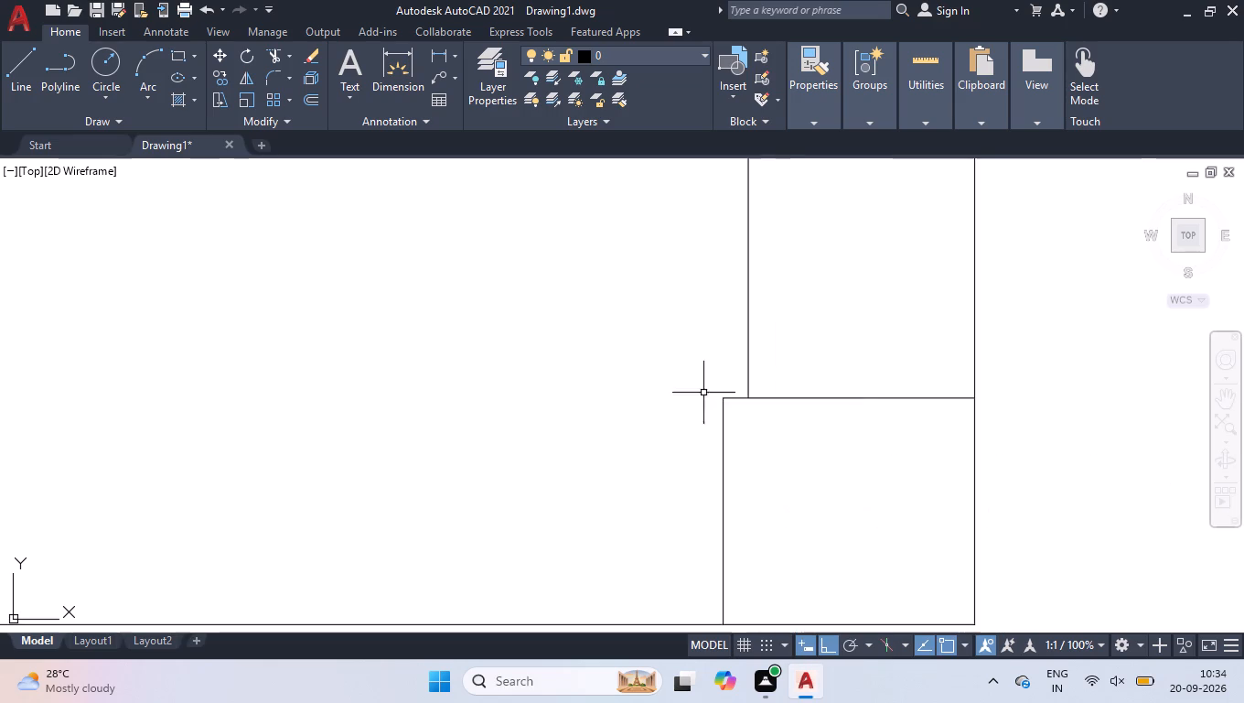
{"action": "scroll", "coordinate": [874, 383], "scroll_direction": "down", "scroll_amount": 3}
{"action": "scroll", "coordinate": [899, 472], "scroll_direction": "down", "scroll_amount": 3}
{"action": "left_click", "coordinate": [1192, 234]}
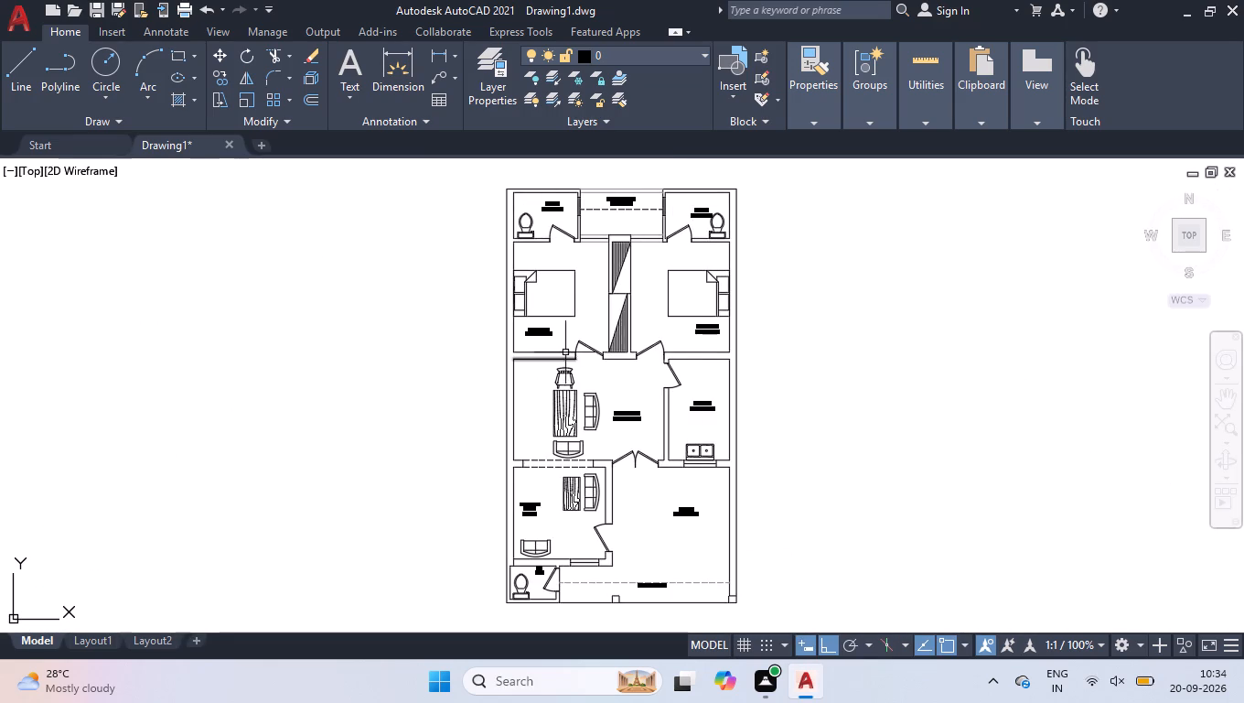
{"action": "scroll", "coordinate": [495, 191], "scroll_direction": "up", "scroll_amount": 1}
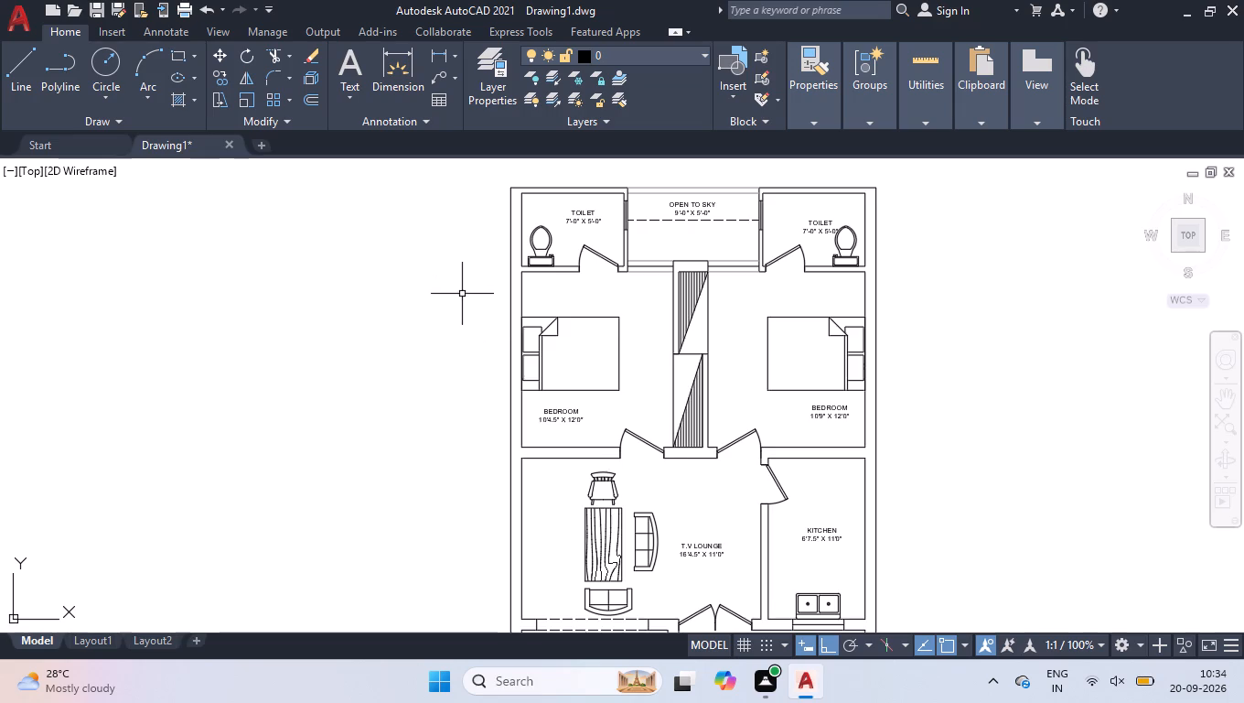
{"action": "scroll", "coordinate": [466, 306], "scroll_direction": "down", "scroll_amount": 1}
{"action": "left_click", "coordinate": [1191, 233]}
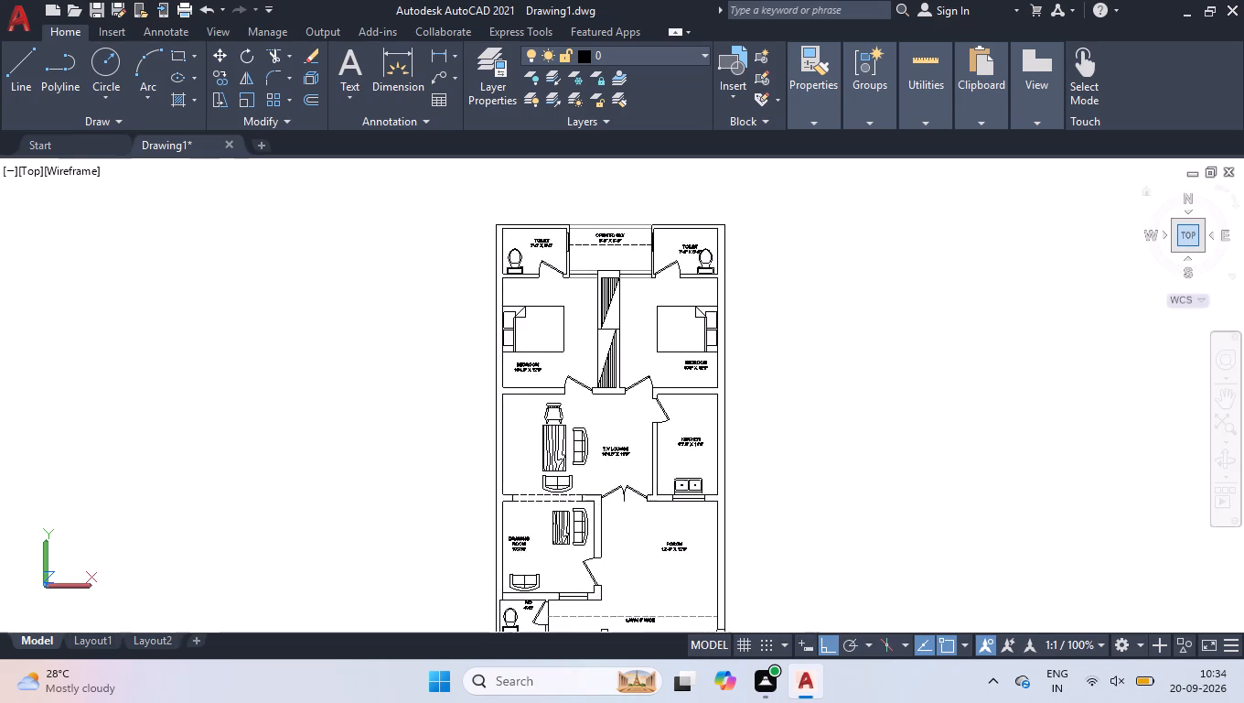
{"action": "scroll", "coordinate": [603, 164], "scroll_direction": "up", "scroll_amount": 2}
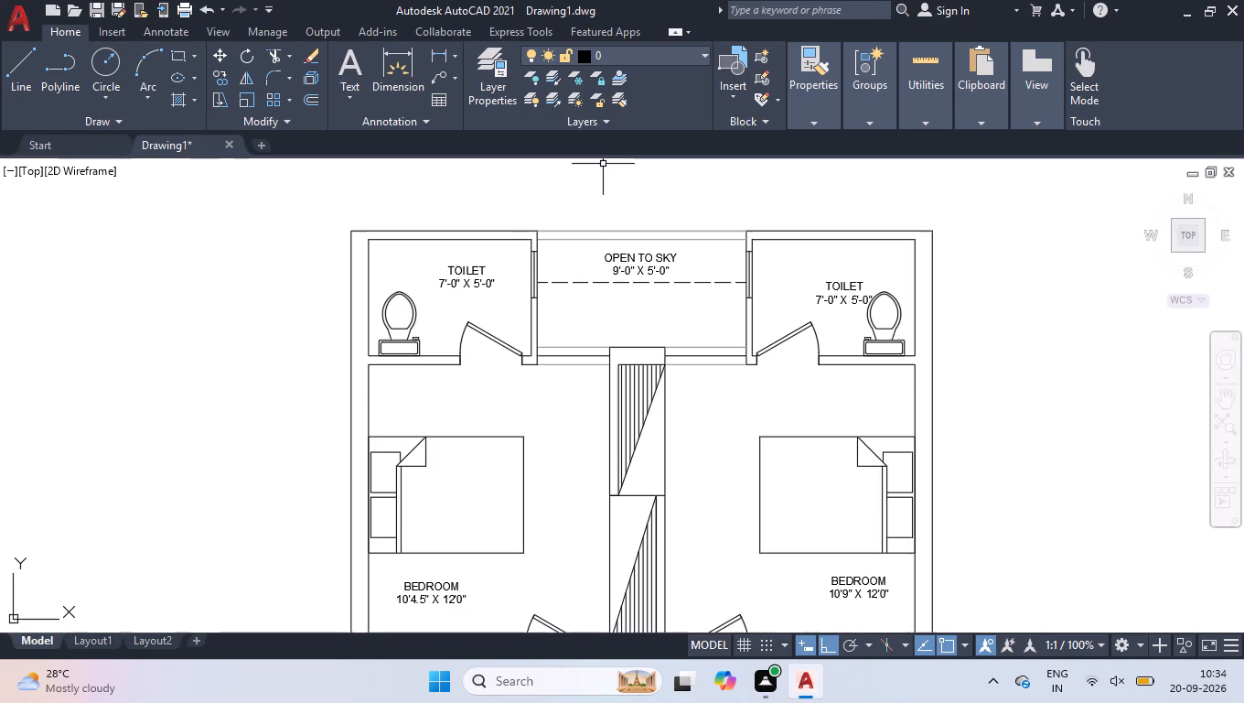
{"action": "scroll", "coordinate": [624, 249], "scroll_direction": "up", "scroll_amount": 2}
{"action": "scroll", "coordinate": [633, 261], "scroll_direction": "down", "scroll_amount": 1}
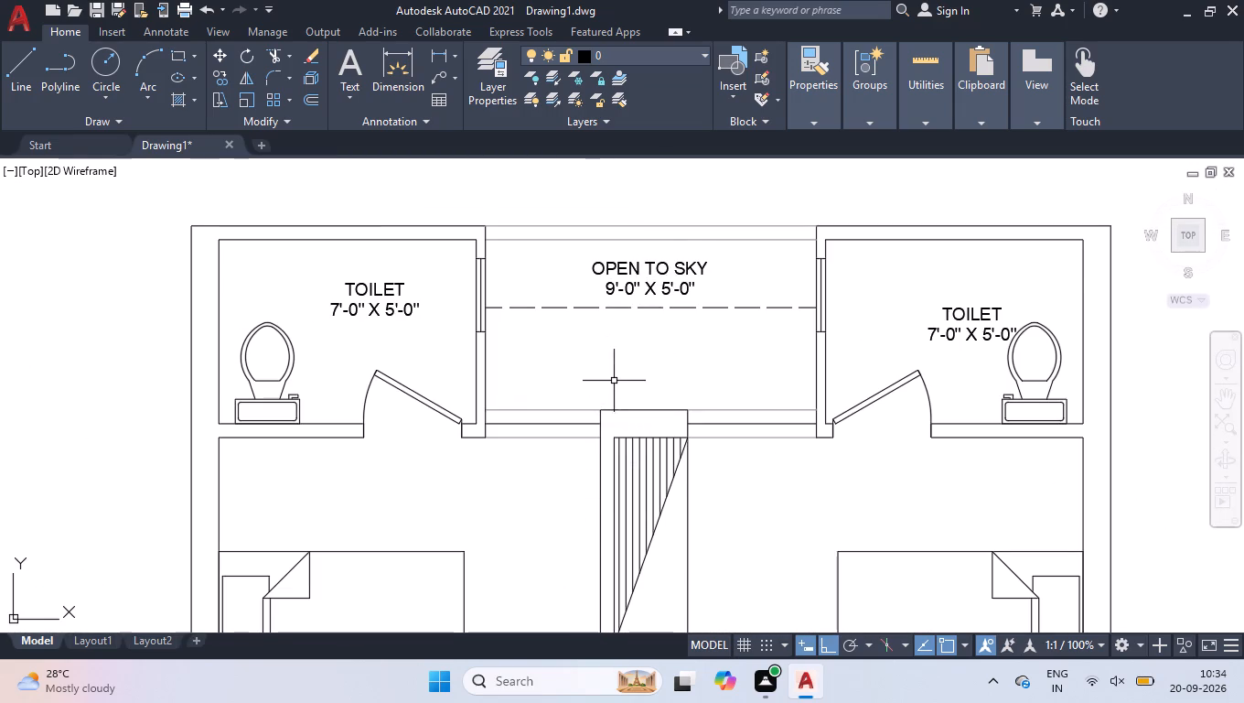
{"action": "scroll", "coordinate": [614, 381], "scroll_direction": "down", "scroll_amount": 3}
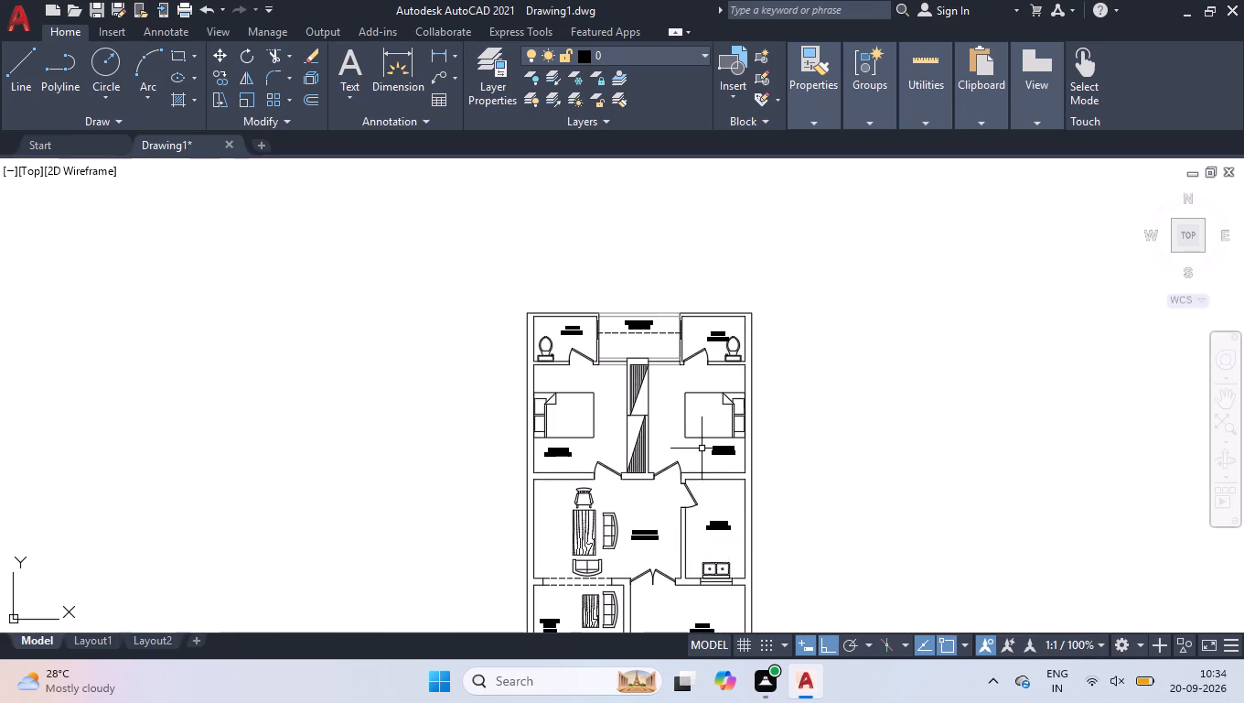
{"action": "scroll", "coordinate": [702, 449], "scroll_direction": "down", "scroll_amount": 1}
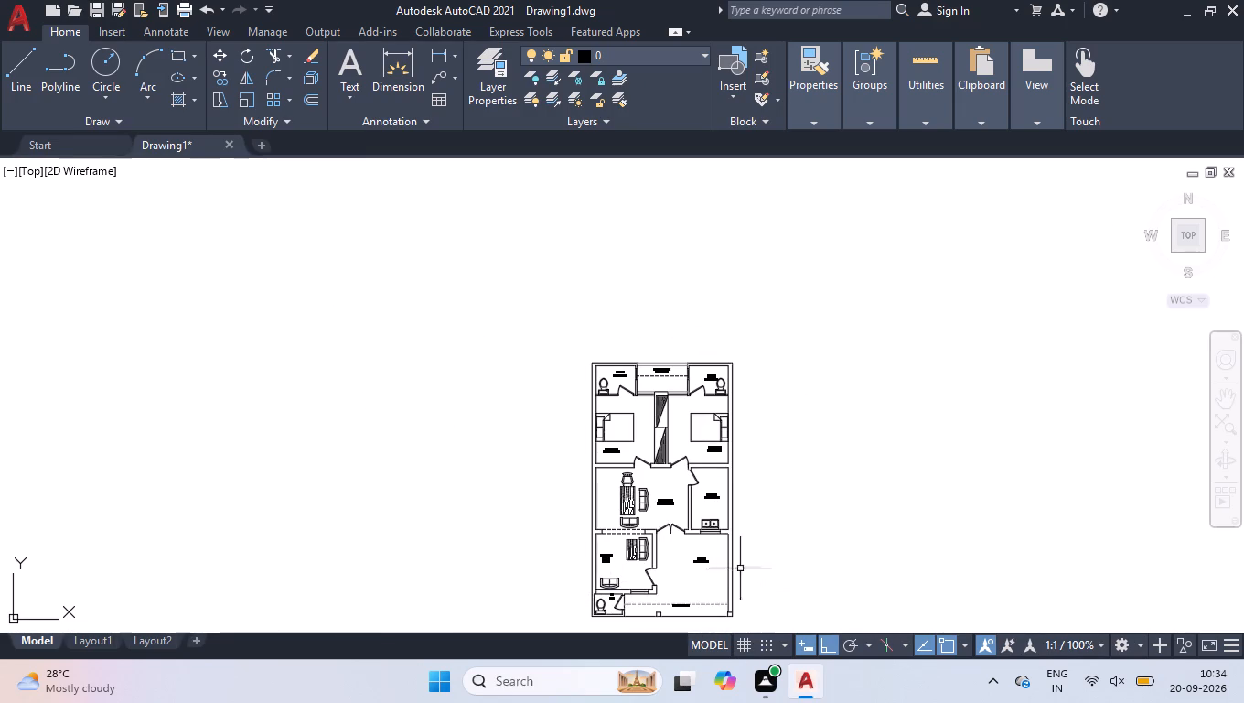
Draw a 3' horizontal line inward from the porch's outer wall above the lawn, then up to the wall below the kitchen.
{"action": "scroll", "coordinate": [703, 589], "scroll_direction": "up", "scroll_amount": 3}
{"action": "scroll", "coordinate": [780, 485], "scroll_direction": "down", "scroll_amount": 1}
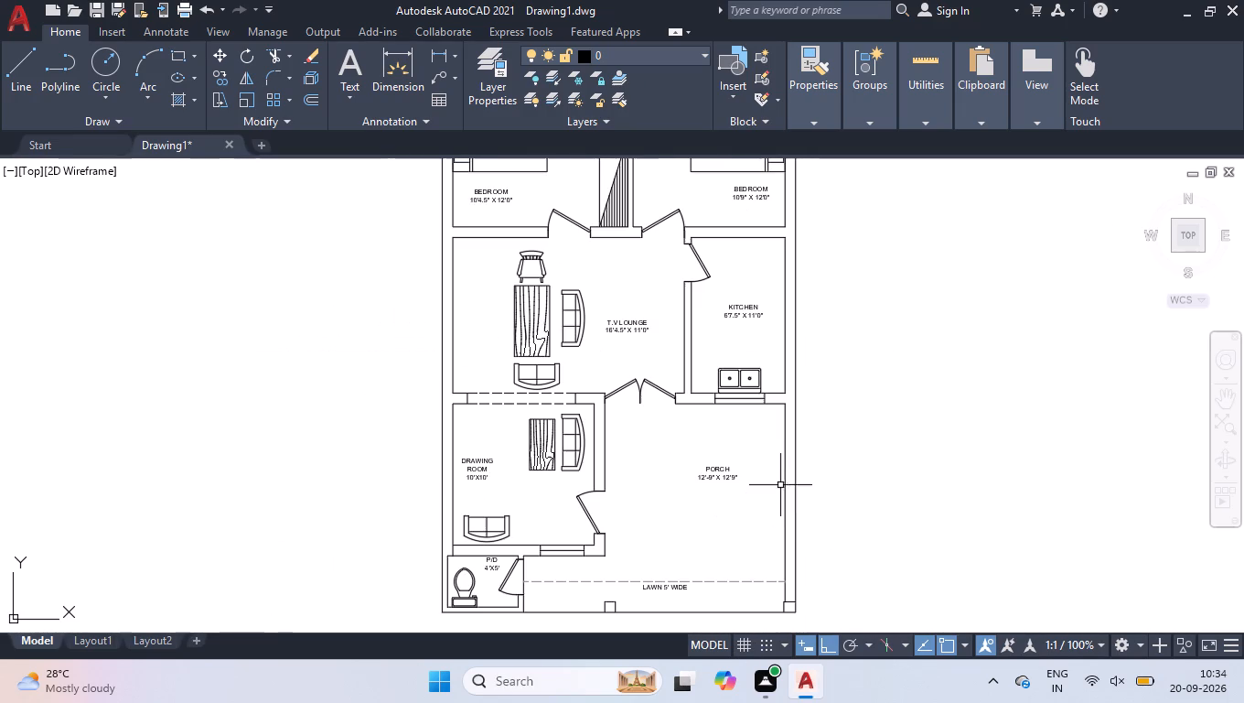
{"action": "key", "text": "l"}
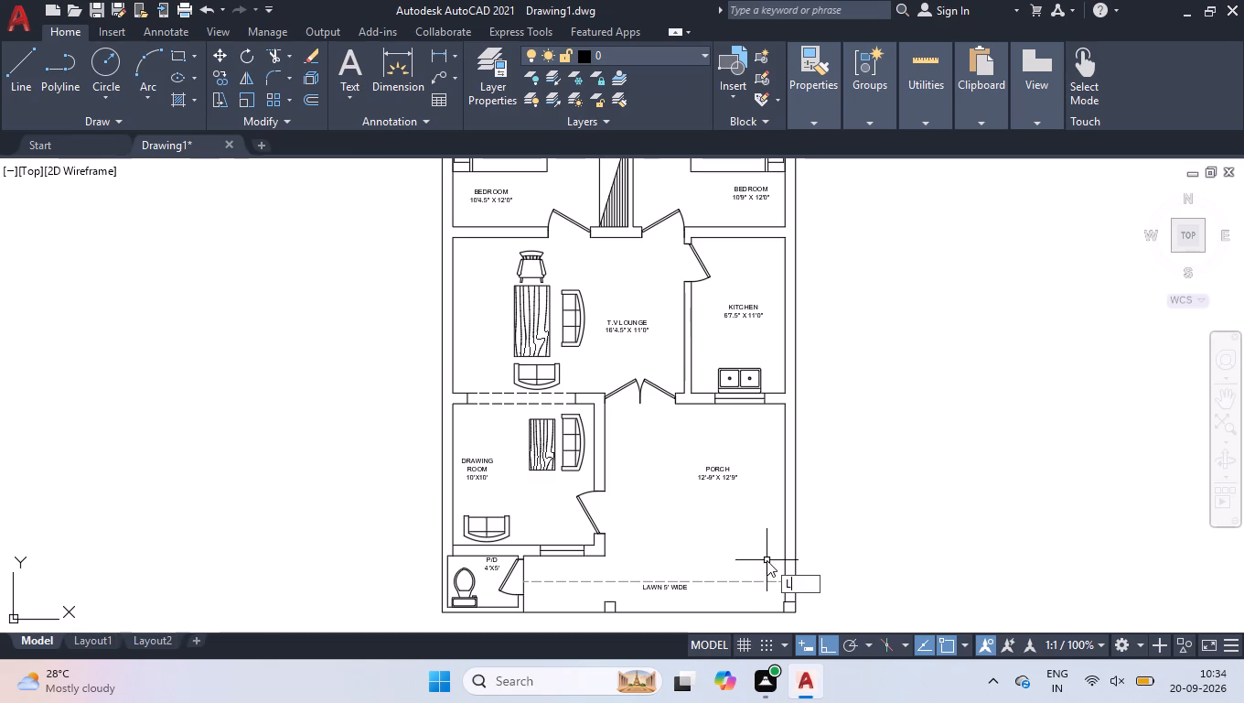
{"action": "key", "text": "Return"}
{"action": "scroll", "coordinate": [782, 546], "scroll_direction": "up", "scroll_amount": 2}
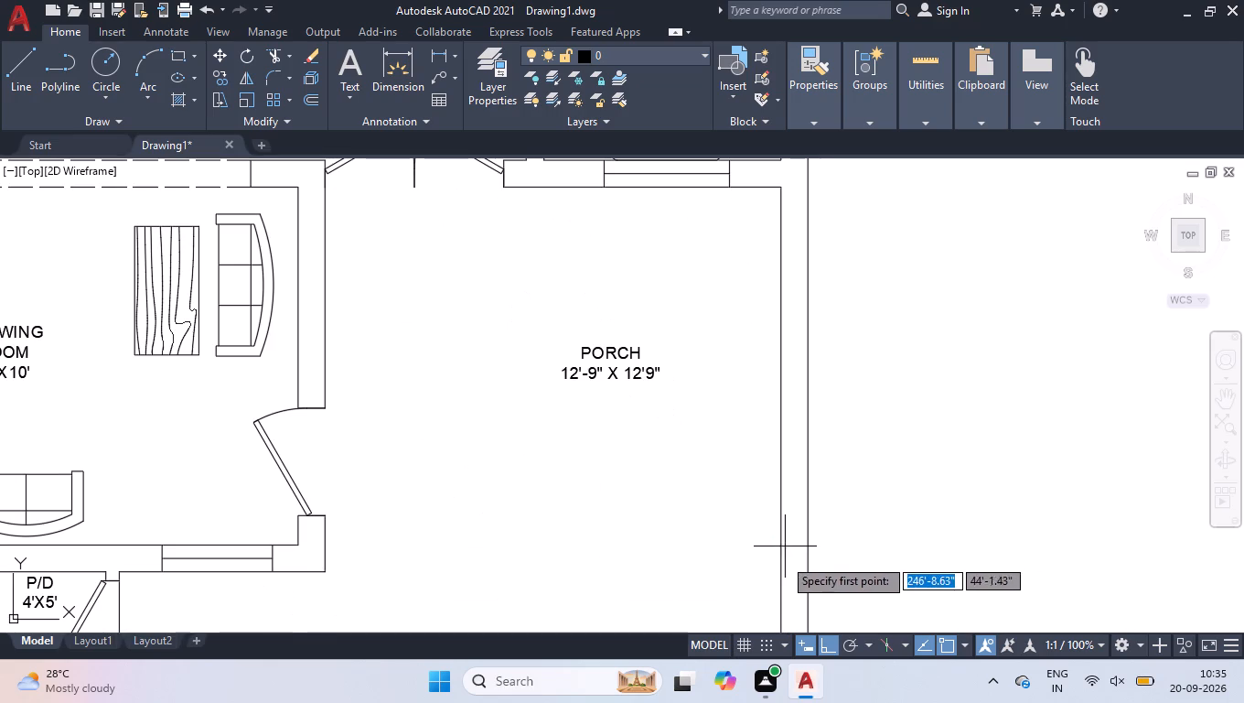
{"action": "scroll", "coordinate": [786, 562], "scroll_direction": "down", "scroll_amount": 1}
{"action": "left_click", "coordinate": [779, 561]}
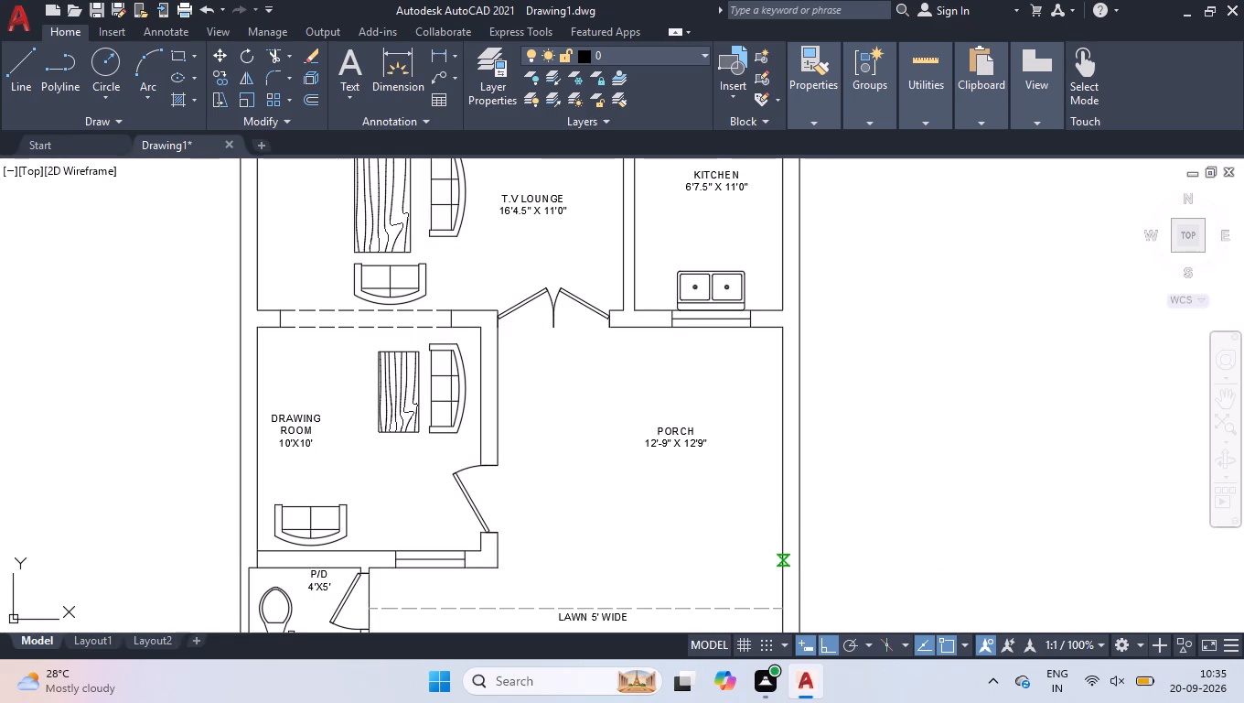
{"action": "type", "text": "3'"}
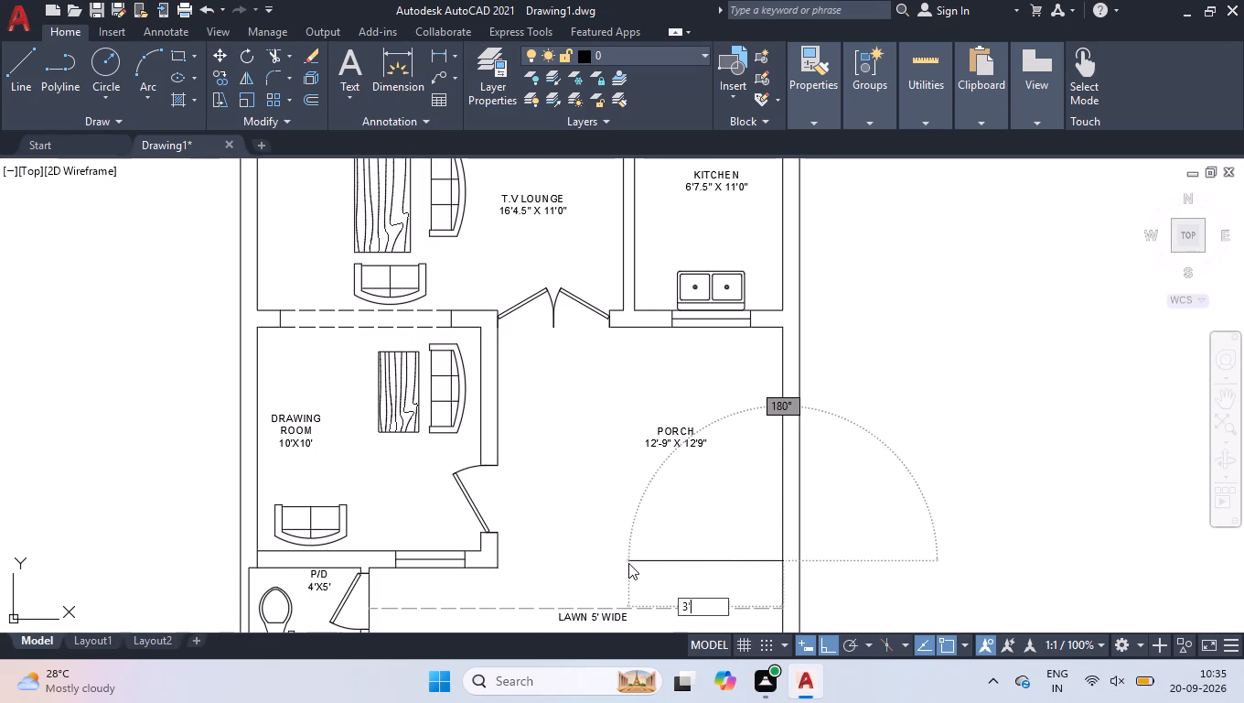
{"action": "key", "text": "Return"}
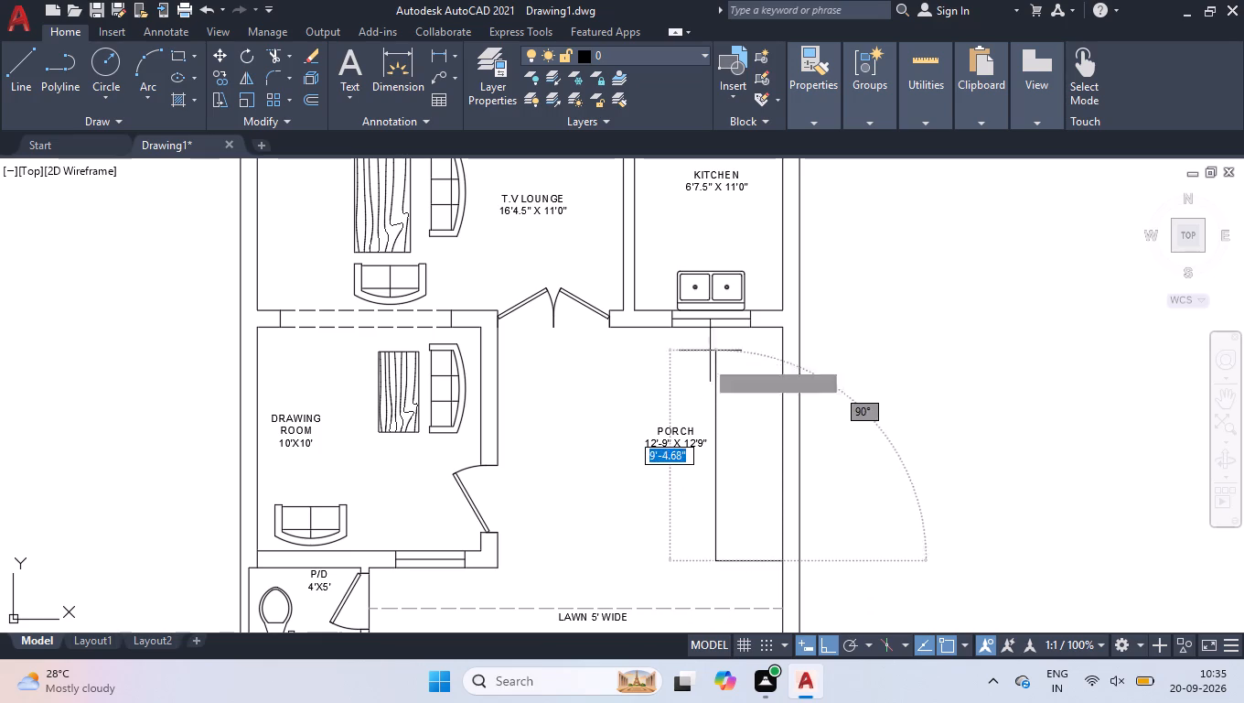
{"action": "left_click", "coordinate": [720, 324]}
{"action": "key", "text": "space"}
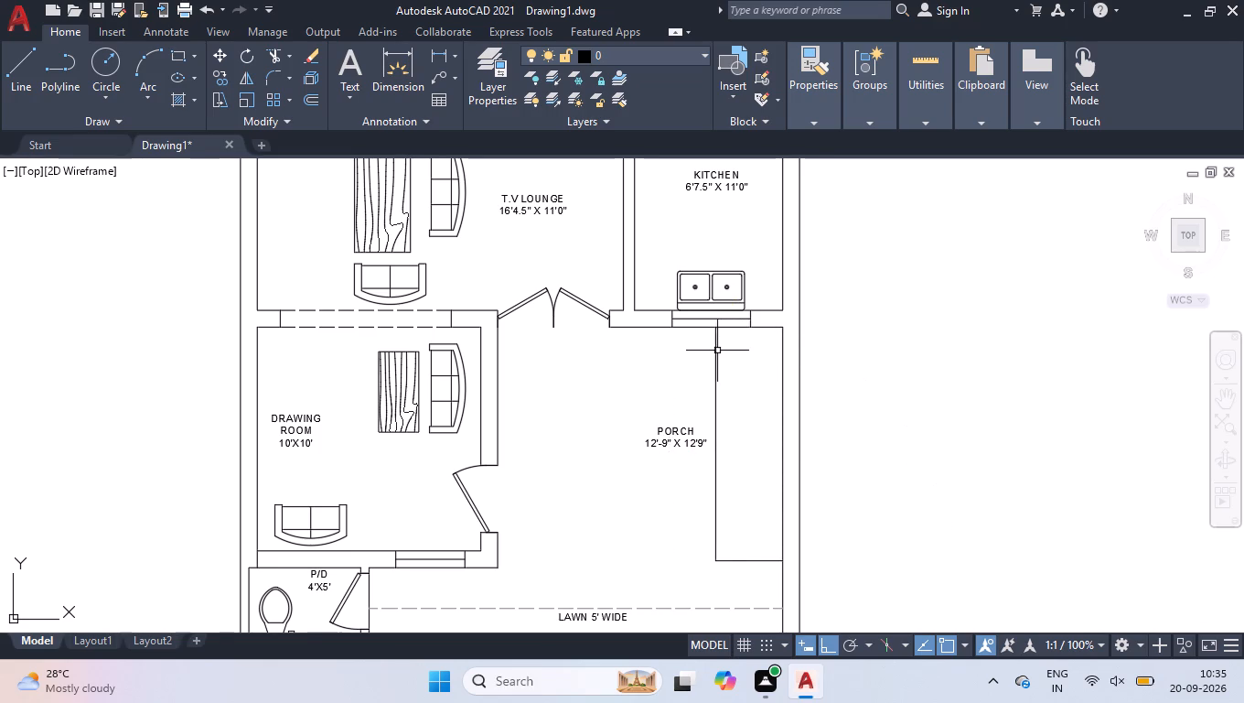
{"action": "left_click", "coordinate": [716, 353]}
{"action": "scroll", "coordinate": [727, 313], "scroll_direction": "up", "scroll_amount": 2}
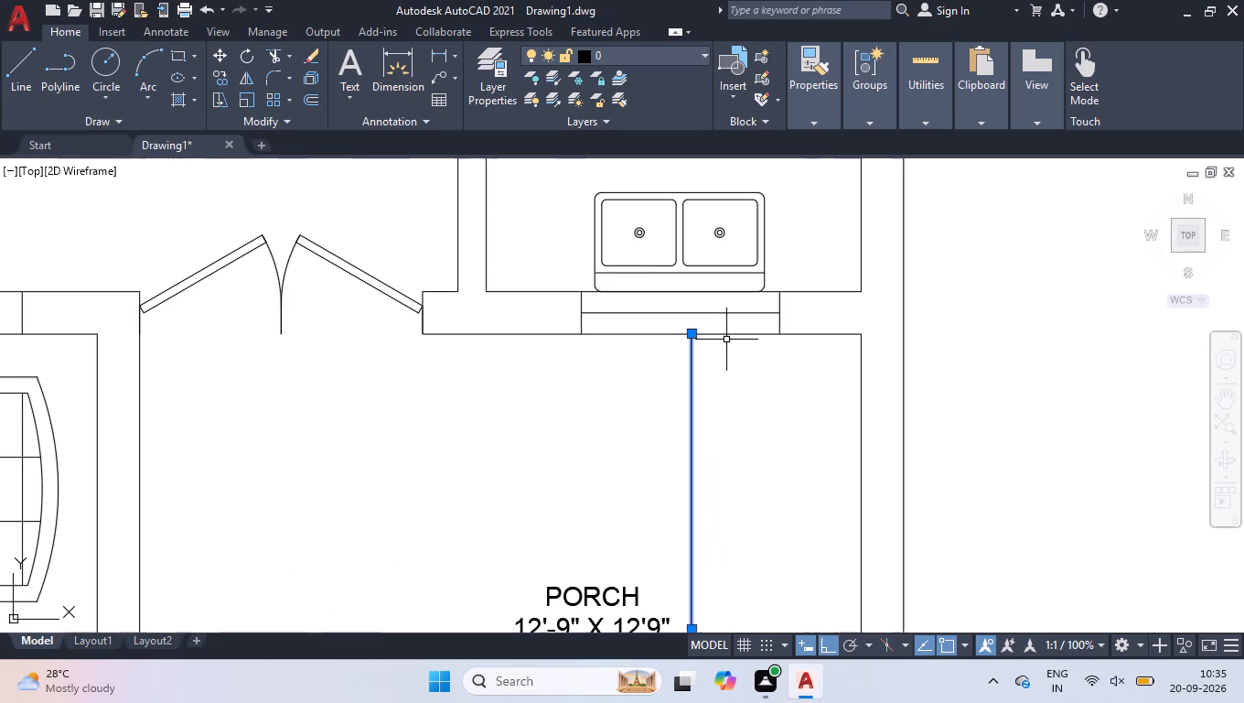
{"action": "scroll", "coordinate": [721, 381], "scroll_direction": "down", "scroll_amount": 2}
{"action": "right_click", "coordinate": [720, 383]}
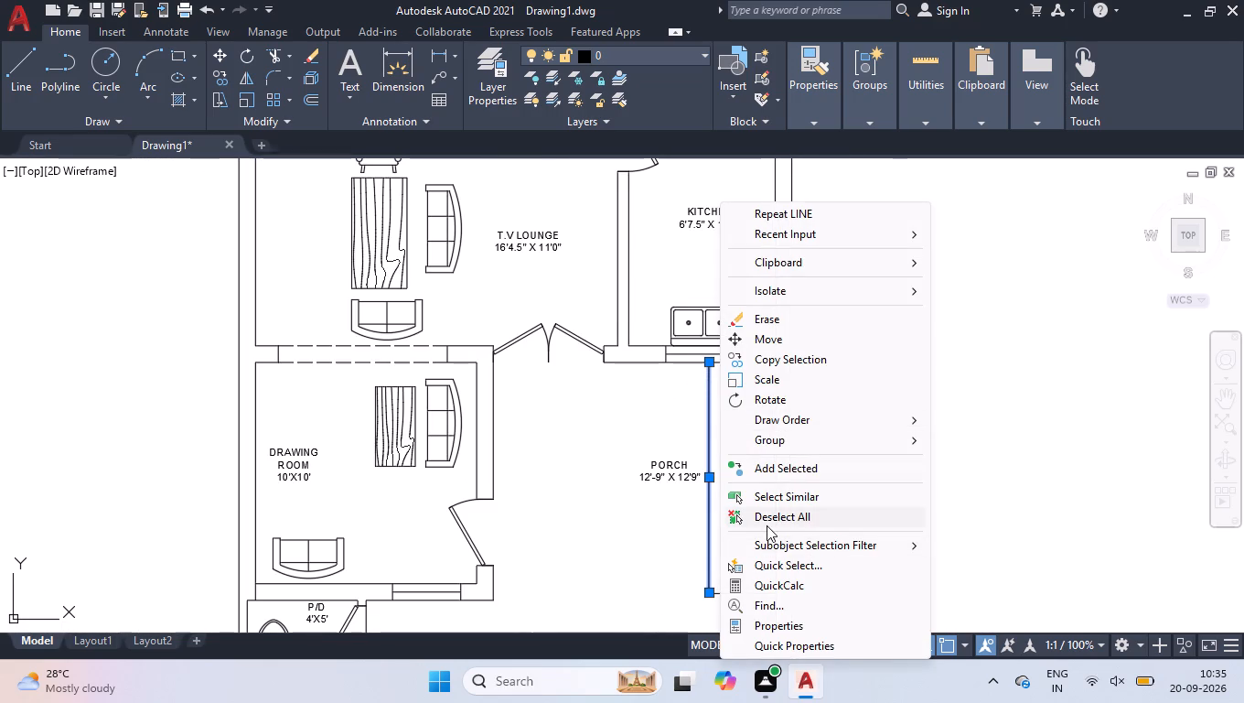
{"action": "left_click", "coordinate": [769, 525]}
Draw a horizontal line across the porch strip, from the outer wall to the strip's vertical line, just below the kitchen wall.
{"action": "key", "text": "l"}
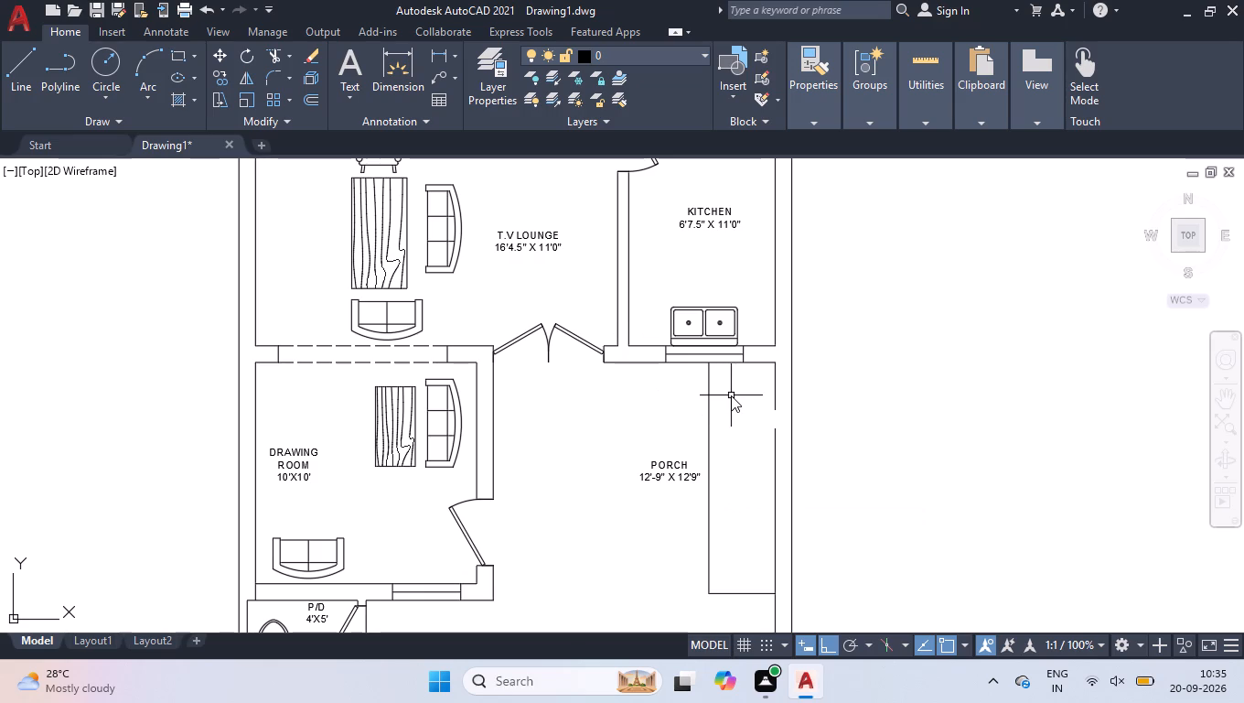
{"action": "key", "text": "Return"}
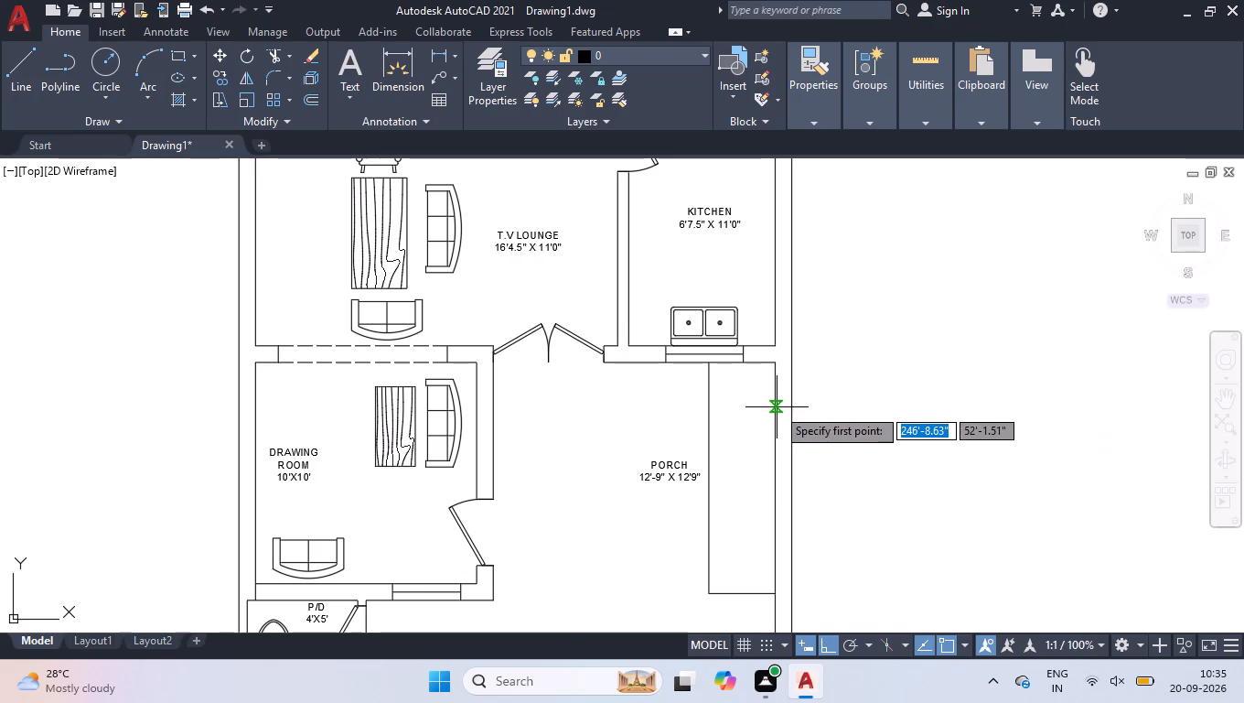
{"action": "left_click", "coordinate": [775, 404]}
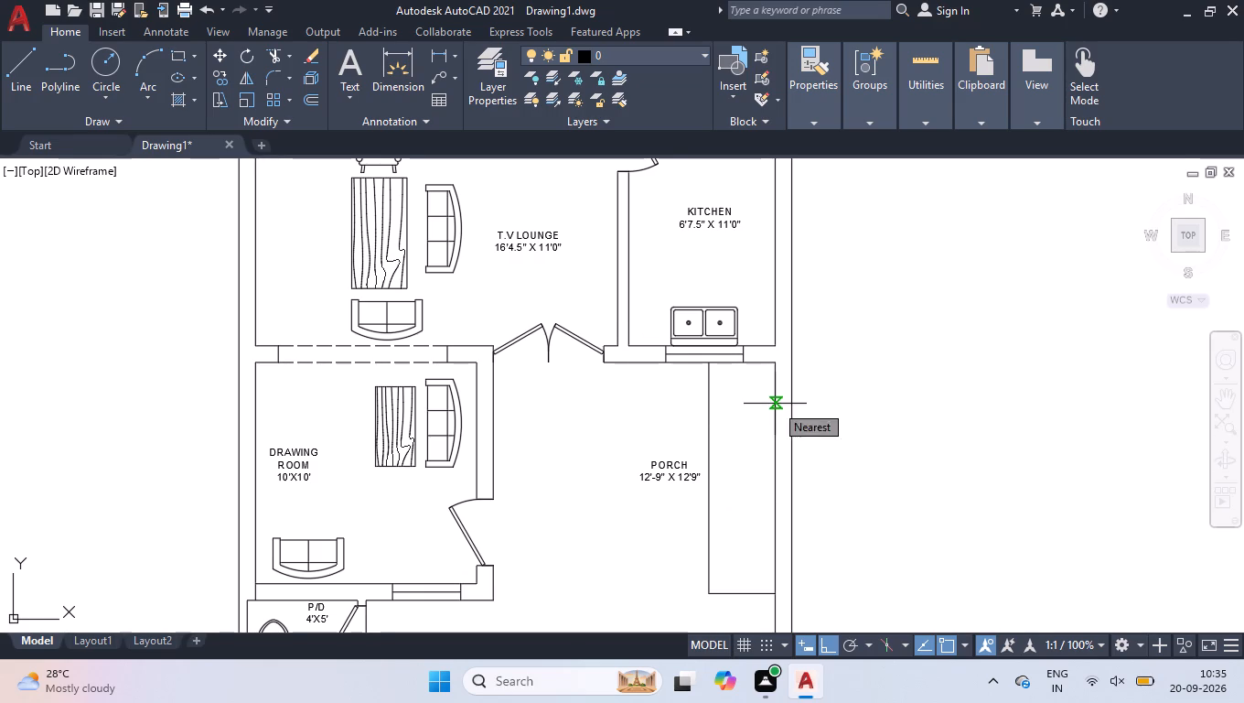
{"action": "left_click", "coordinate": [708, 405]}
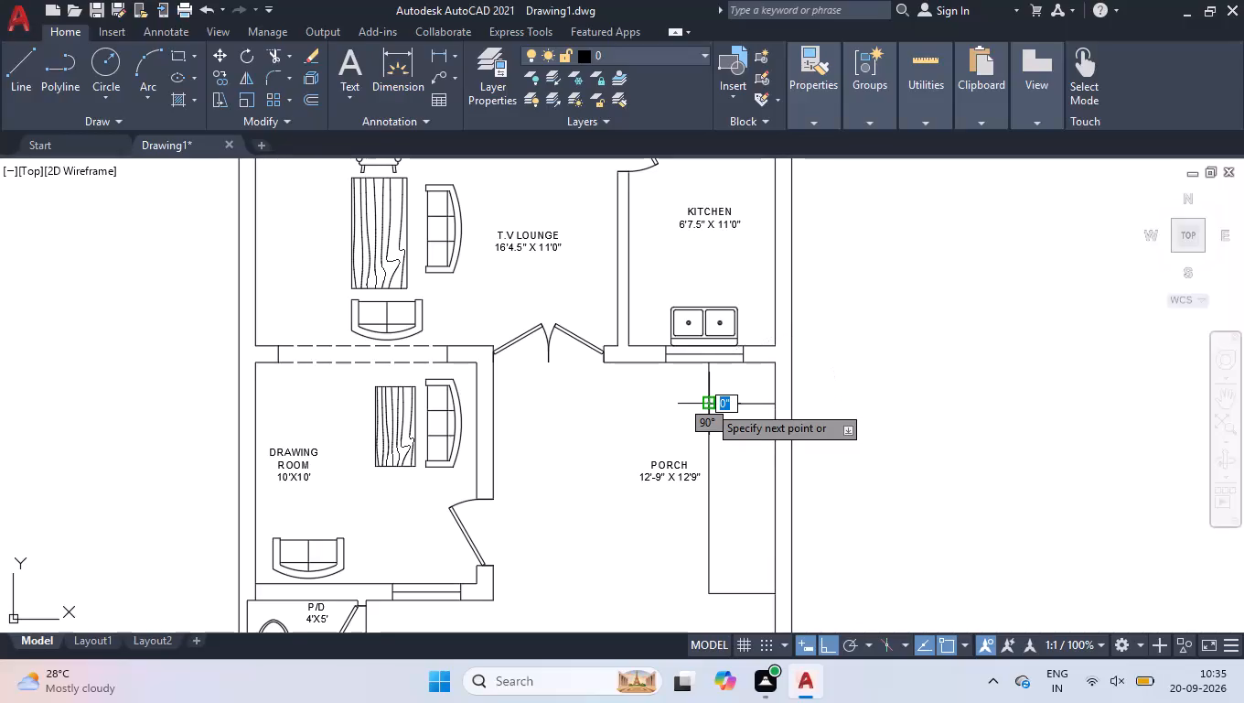
{"action": "key", "text": "space"}
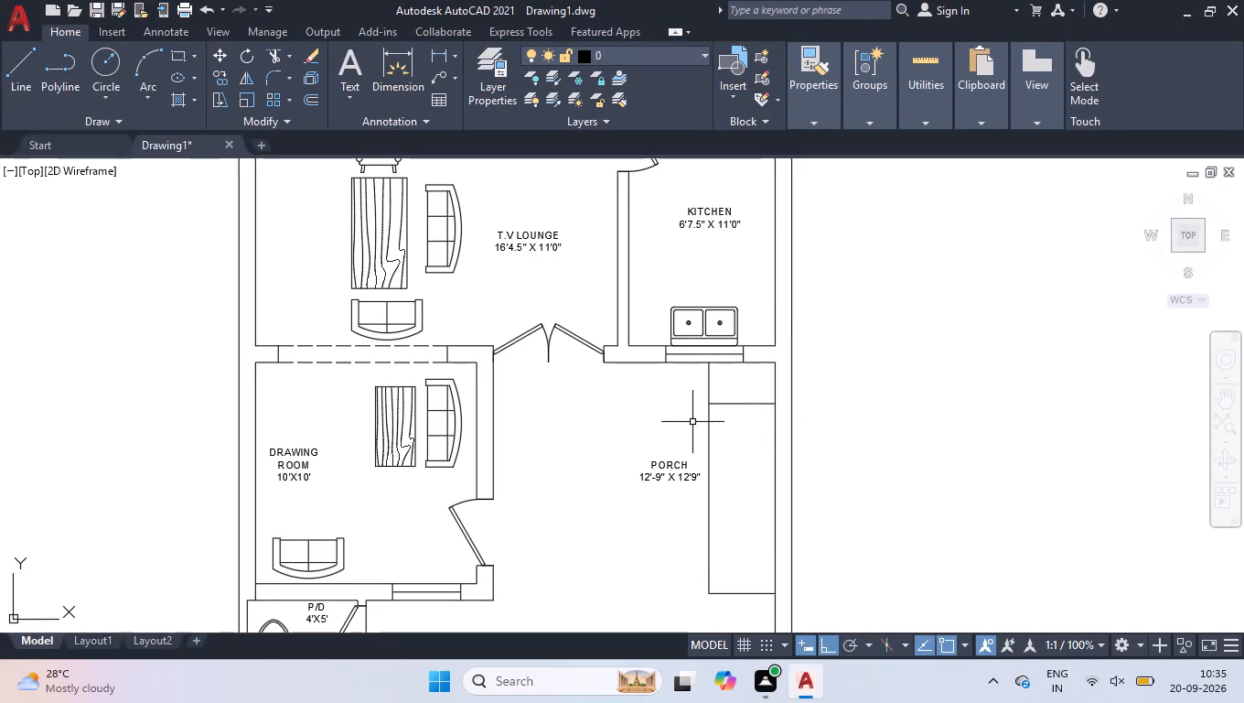
Narrow the PORCH label's text box slightly so the text shifts away from the strip, and clear the selection.
{"action": "left_click", "coordinate": [682, 471]}
{"action": "scroll", "coordinate": [654, 477], "scroll_direction": "up", "scroll_amount": 2}
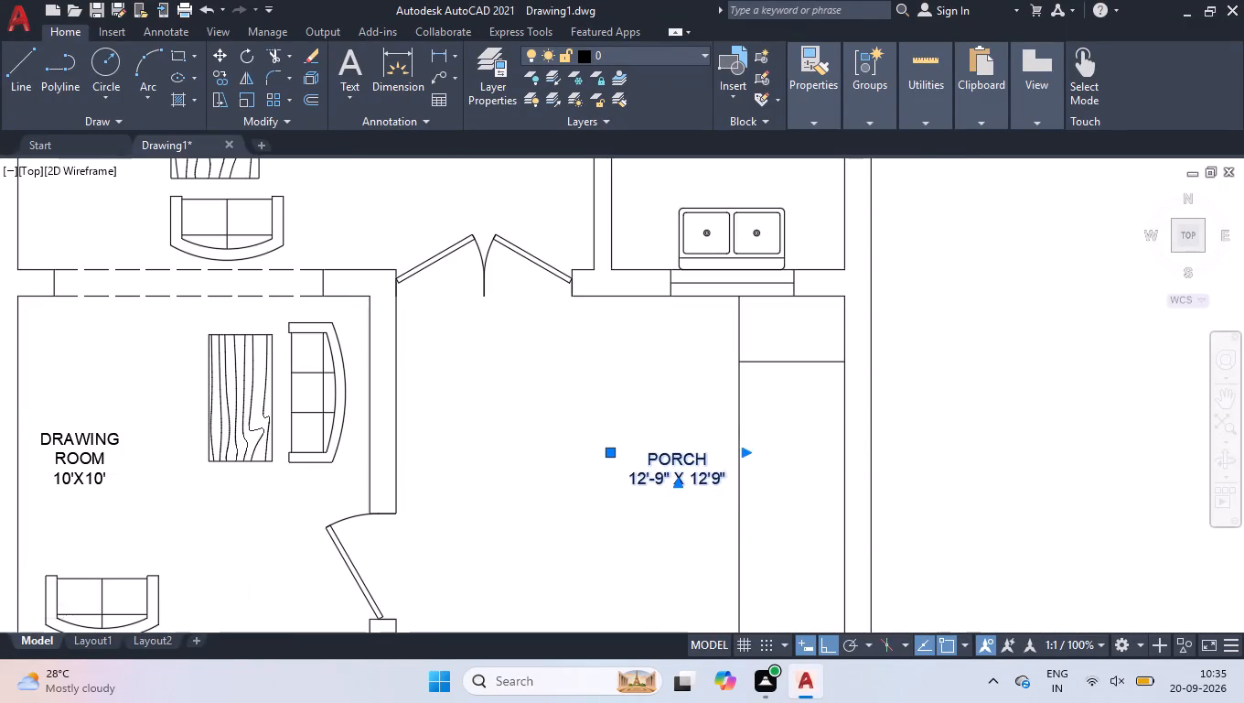
{"action": "left_click", "coordinate": [762, 459]}
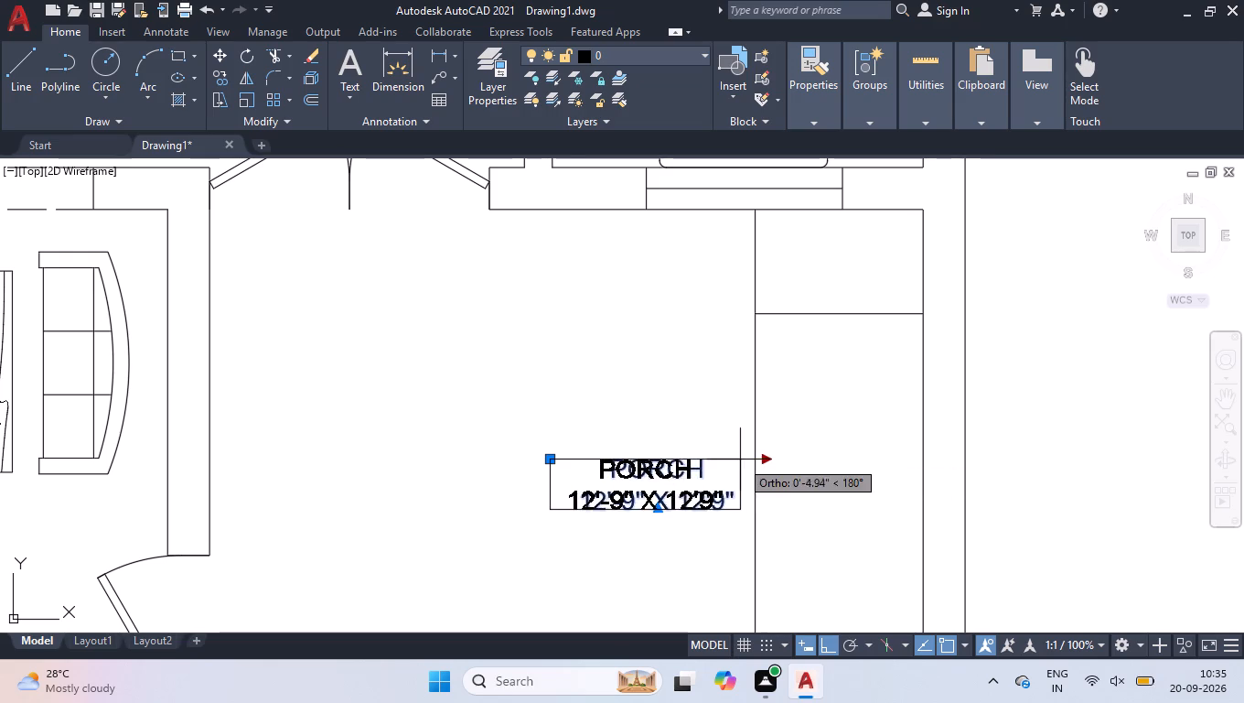
{"action": "left_click", "coordinate": [735, 460]}
{"action": "right_click", "coordinate": [708, 442]}
{"action": "left_click", "coordinate": [732, 521]}
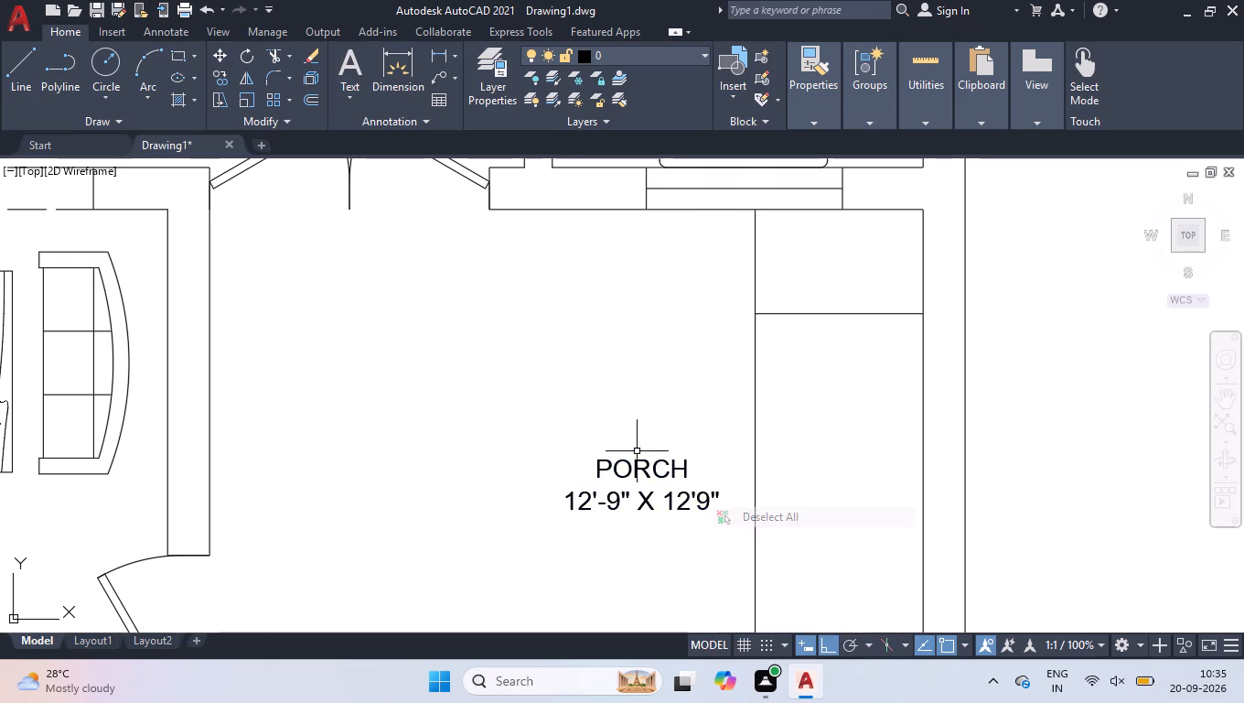
Offset the strip's long vertical line 2" toward the PORCH label.
{"action": "scroll", "coordinate": [626, 409], "scroll_direction": "down", "scroll_amount": 2}
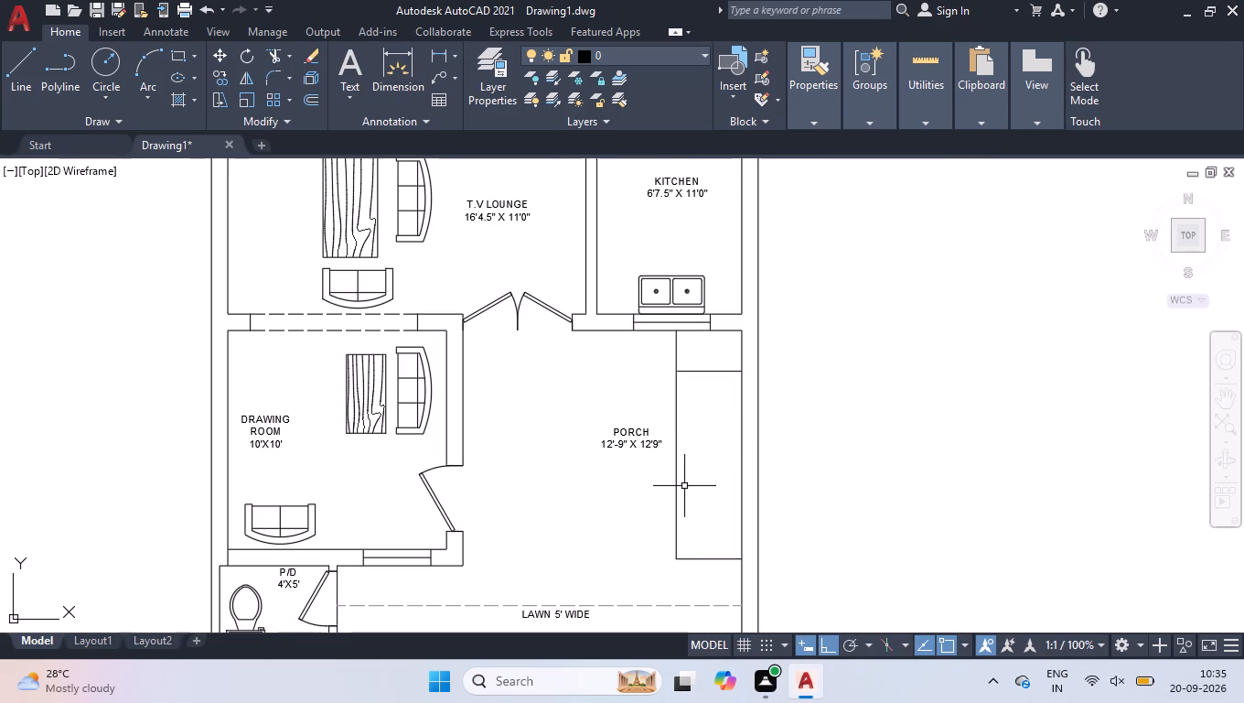
{"action": "type", "text": "OFF"}
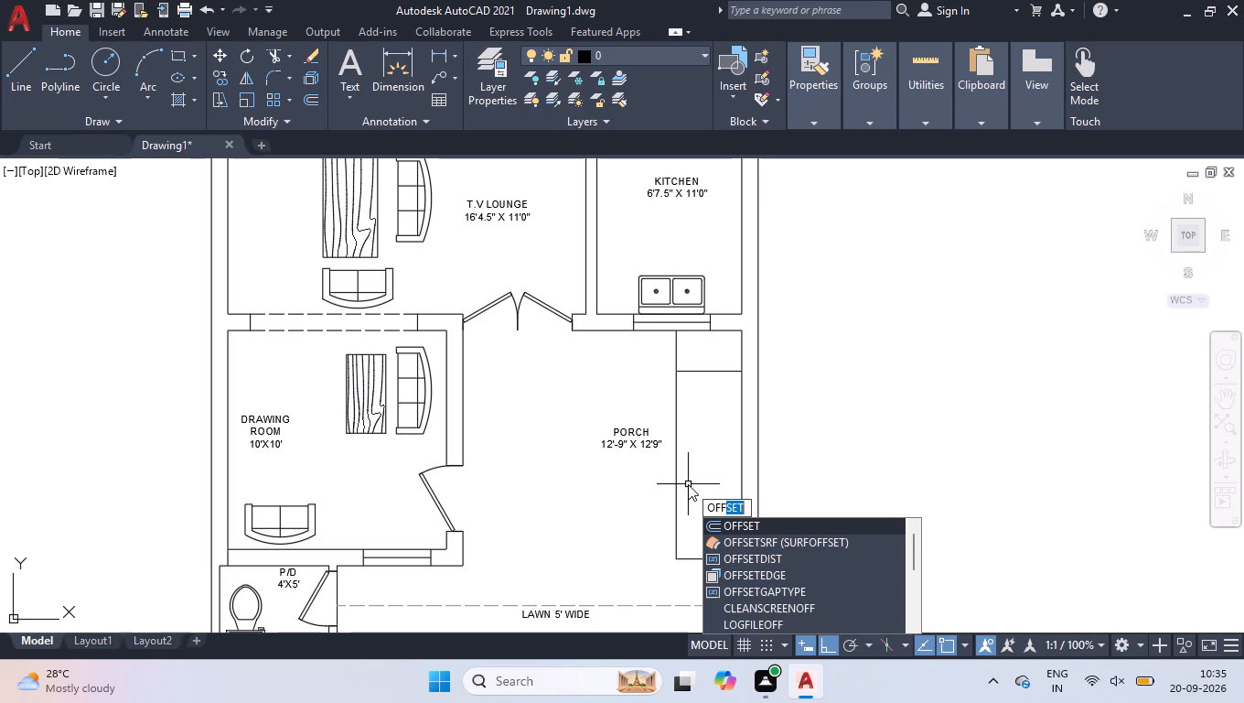
{"action": "key", "text": "Return"}
{"action": "key", "text": "2"}
{"action": "key", "text": "Return"}
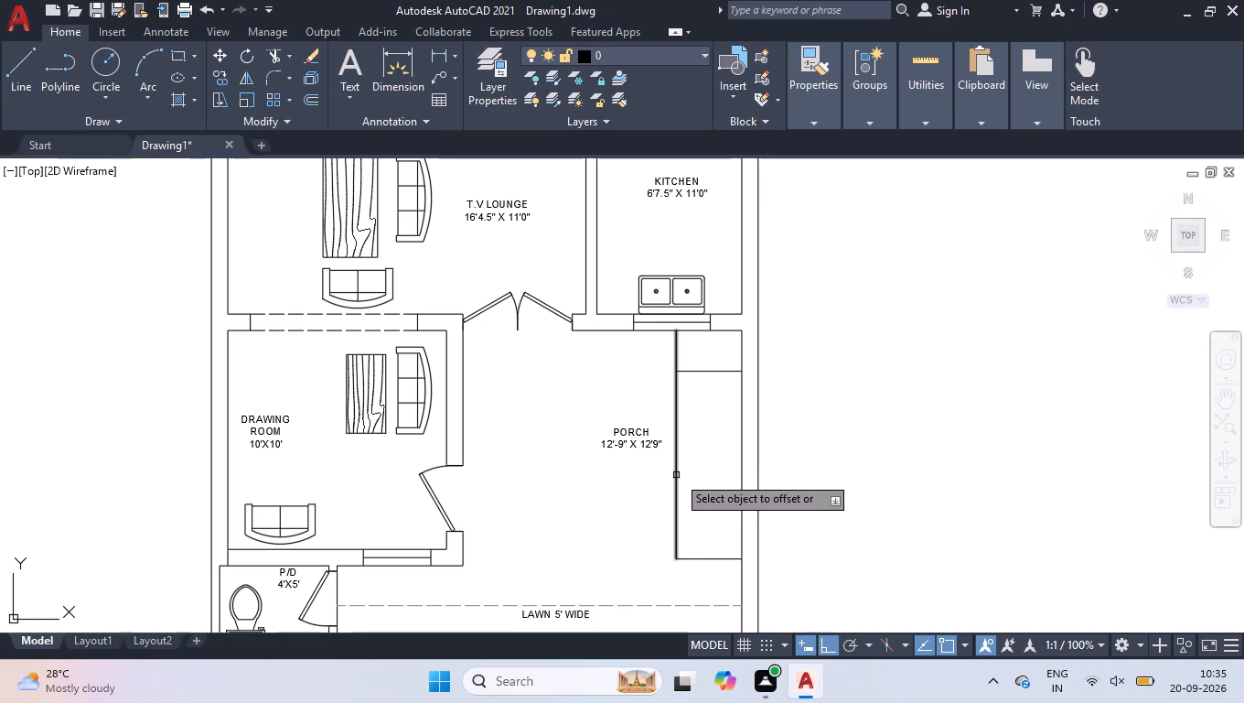
{"action": "left_click", "coordinate": [677, 475]}
{"action": "left_click", "coordinate": [634, 479]}
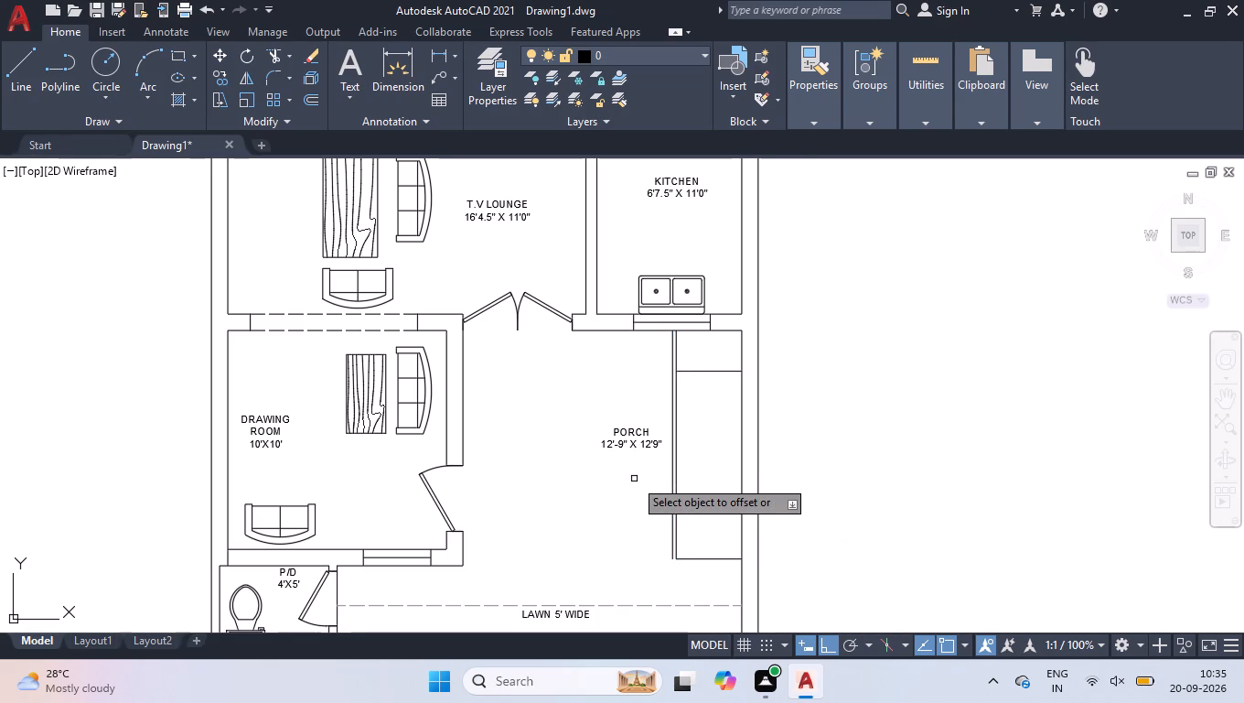
{"action": "key", "text": "space"}
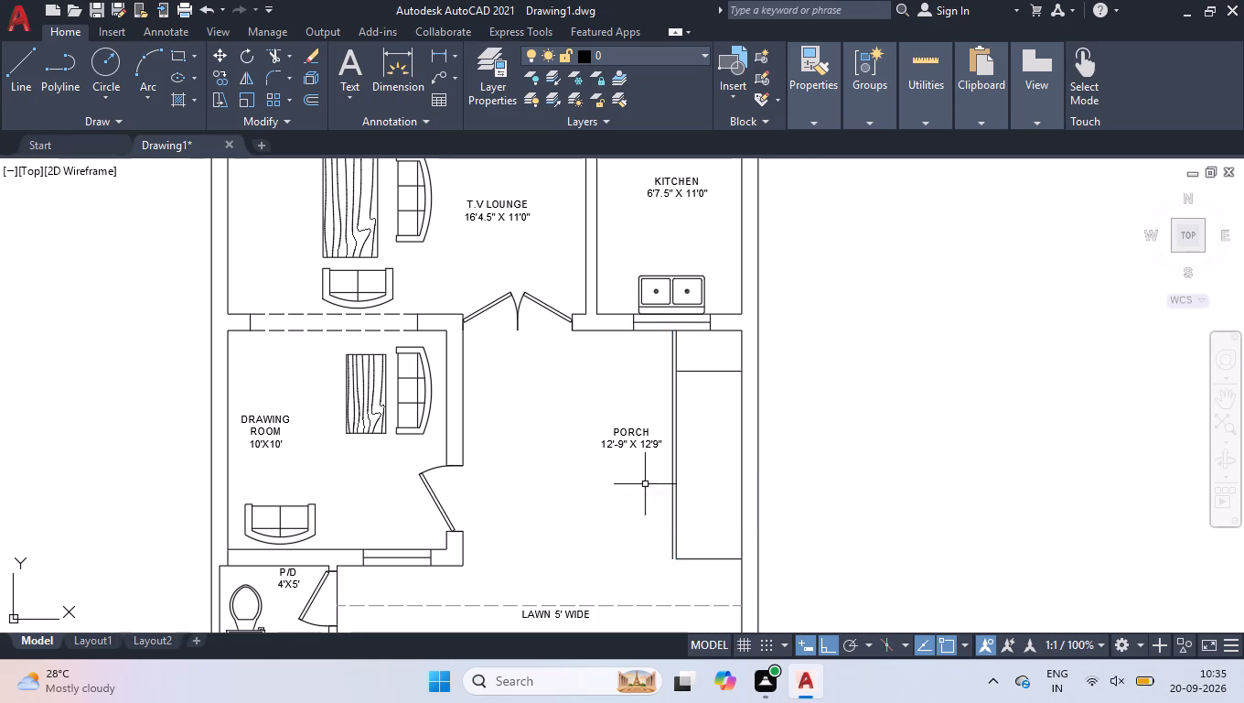
Stretch the strip's upper horizontal line to meet the offset vertical line, and clear the selection.
{"action": "scroll", "coordinate": [675, 336], "scroll_direction": "up", "scroll_amount": 3}
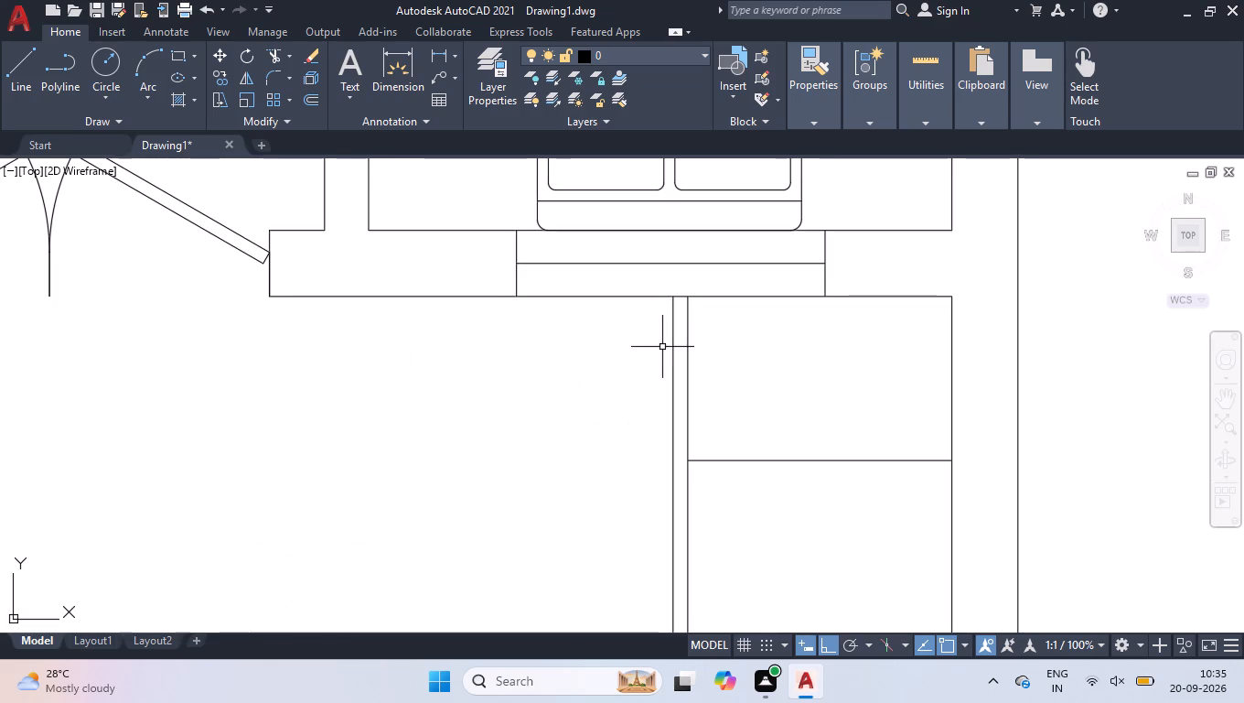
{"action": "left_click", "coordinate": [751, 461]}
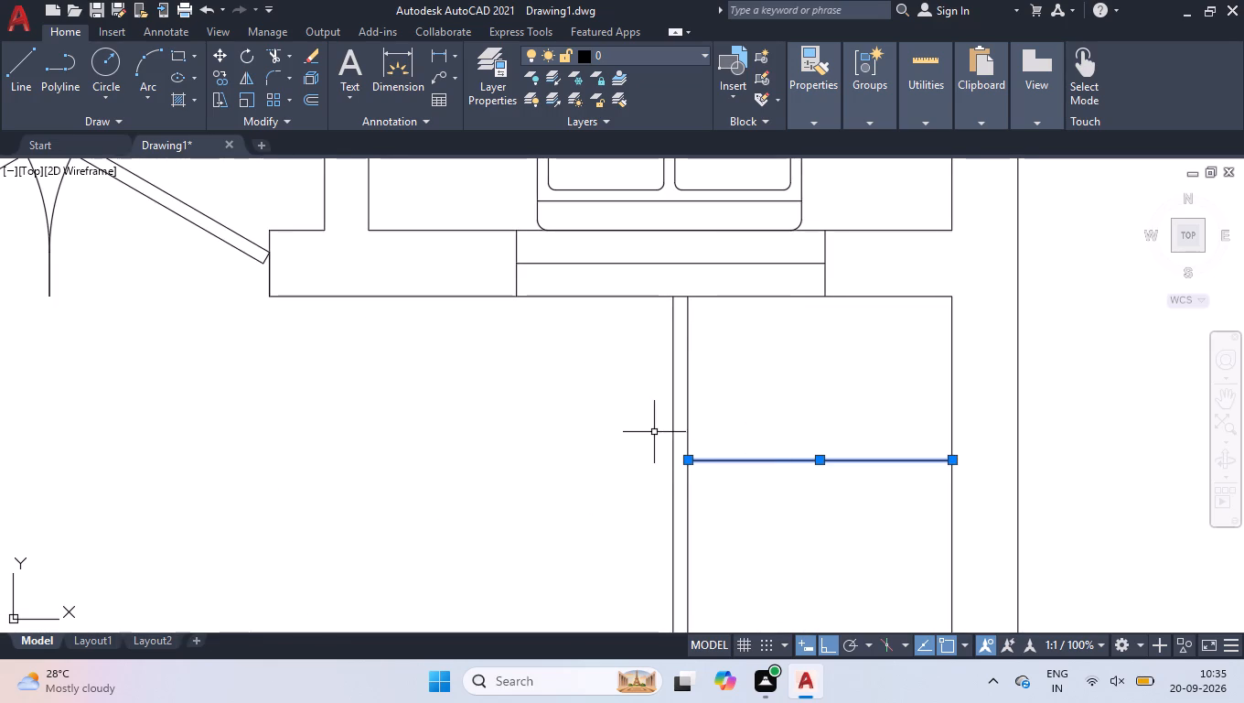
{"action": "scroll", "coordinate": [681, 453], "scroll_direction": "up", "scroll_amount": 2}
{"action": "left_click", "coordinate": [686, 477]}
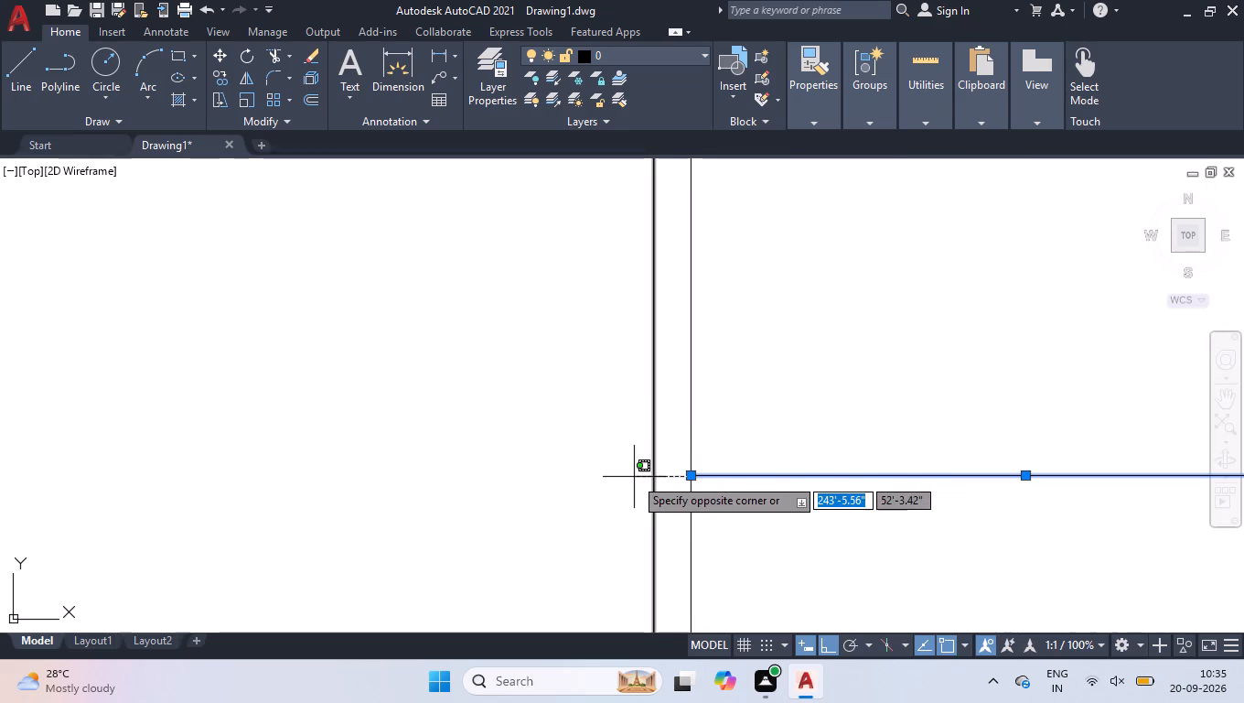
{"action": "left_click", "coordinate": [662, 485]}
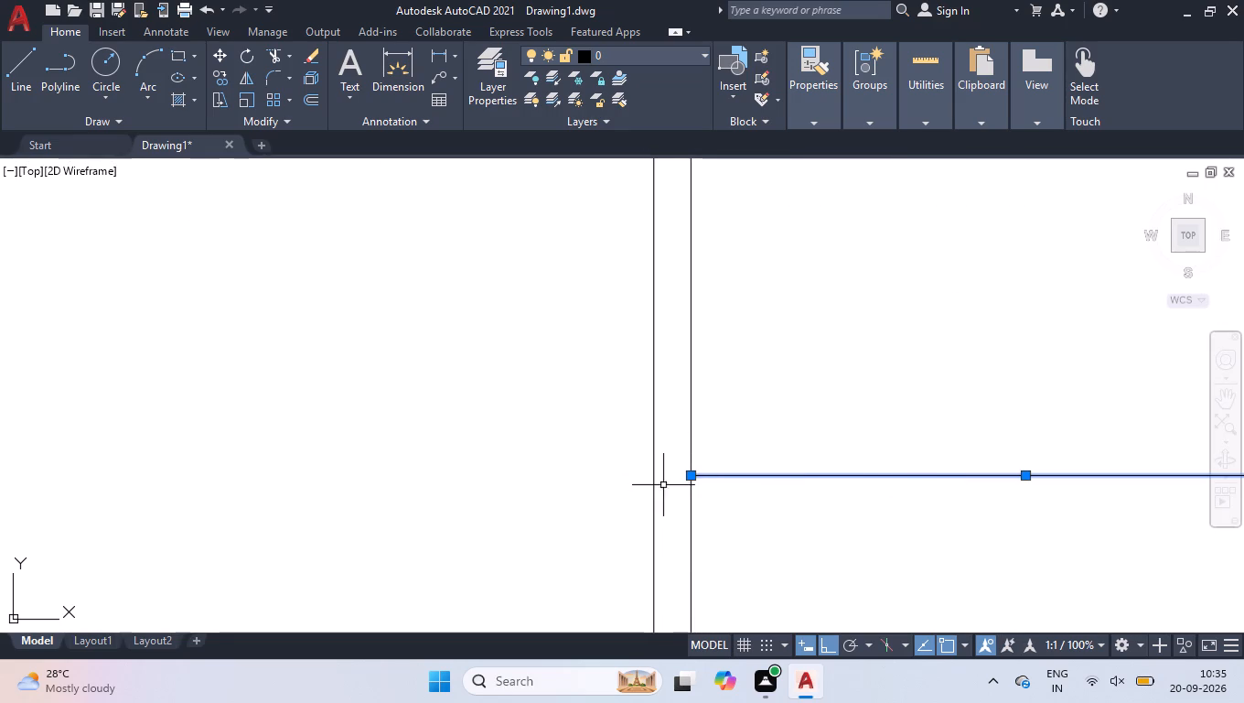
{"action": "left_click", "coordinate": [687, 477]}
{"action": "left_click", "coordinate": [650, 474]}
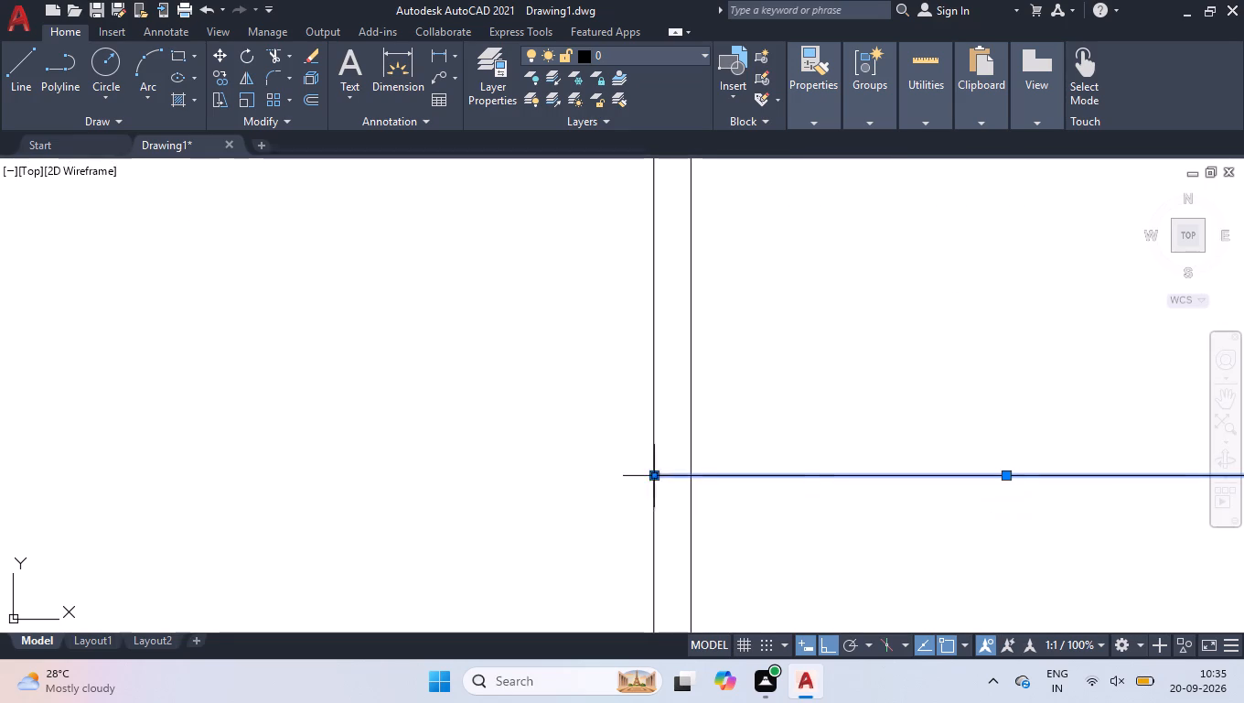
{"action": "right_click", "coordinate": [595, 429]}
{"action": "left_click", "coordinate": [645, 508]}
Trim both vertical lines where they run above the strip's upper horizontal line to the kitchen wall.
{"action": "scroll", "coordinate": [638, 441], "scroll_direction": "down", "scroll_amount": 3}
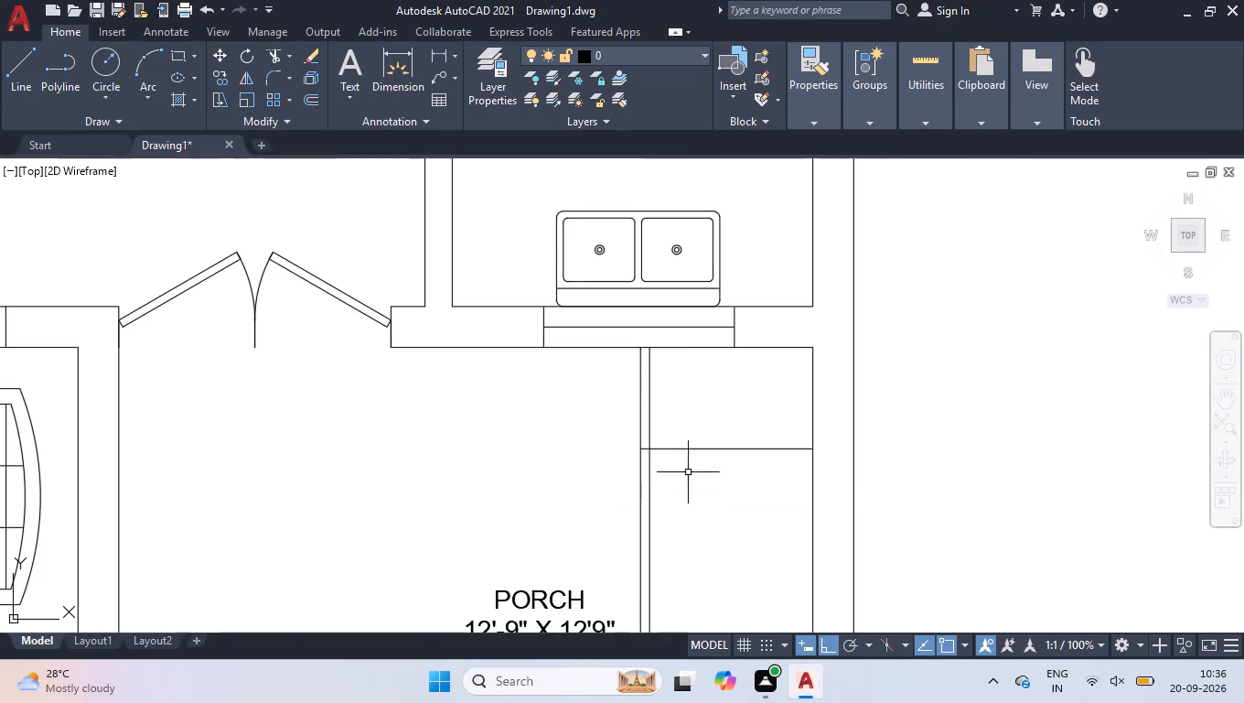
{"action": "scroll", "coordinate": [688, 472], "scroll_direction": "down", "scroll_amount": 3}
{"action": "scroll", "coordinate": [680, 439], "scroll_direction": "up", "scroll_amount": 5}
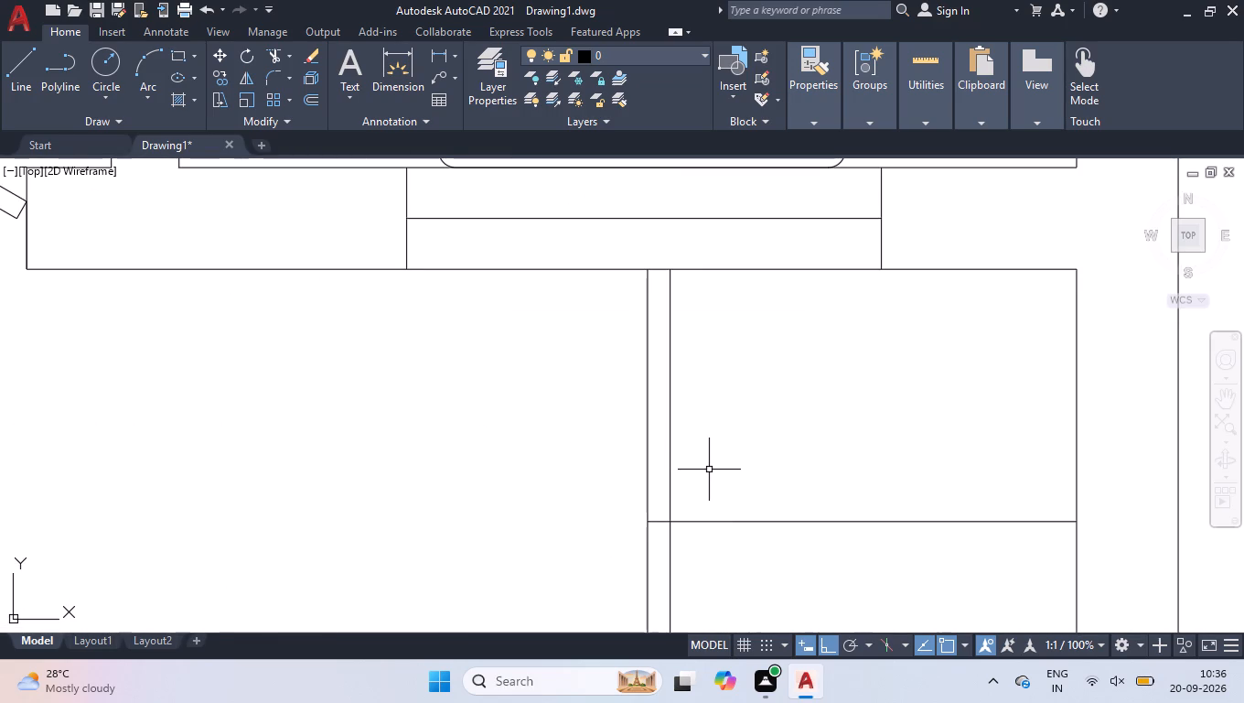
{"action": "key", "text": "t"}
{"action": "key", "text": "r"}
{"action": "key", "text": "space"}
{"action": "left_click", "coordinate": [713, 447]}
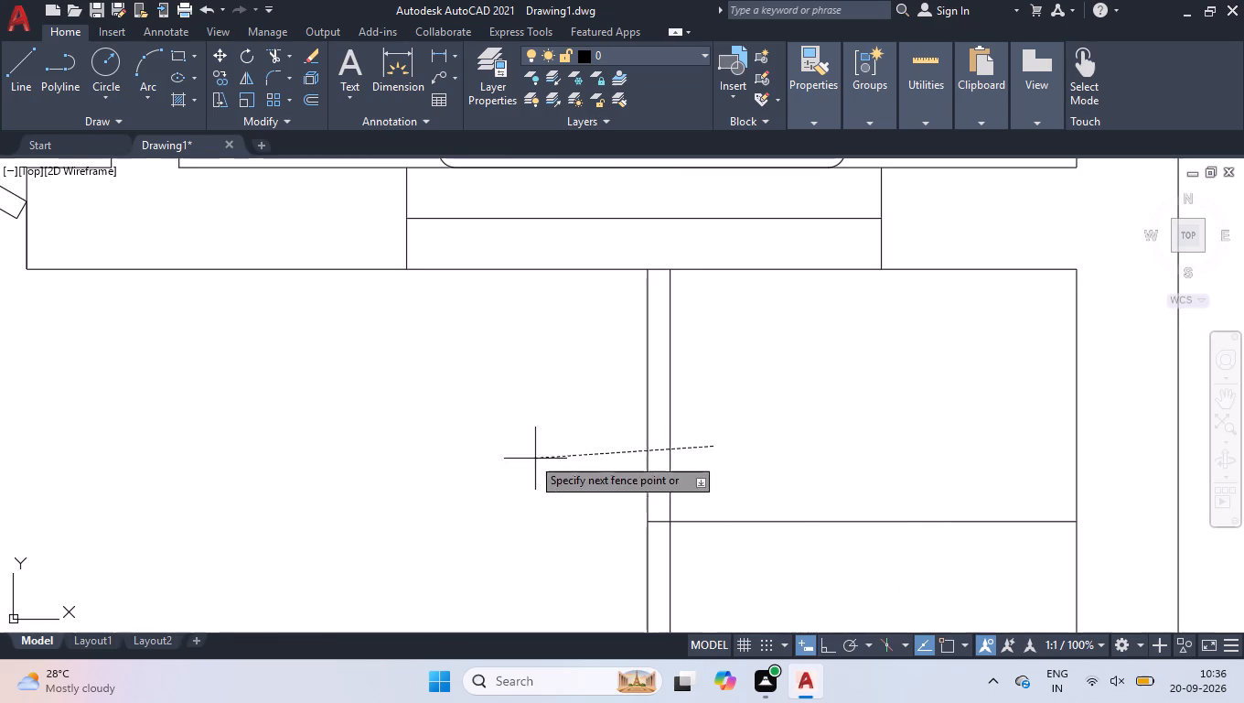
{"action": "left_click", "coordinate": [531, 456]}
{"action": "key", "text": "space"}
Fillet the two parallel vertical lines at their lower ends to close them with a rounded end.
{"action": "scroll", "coordinate": [678, 411], "scroll_direction": "down", "scroll_amount": 2}
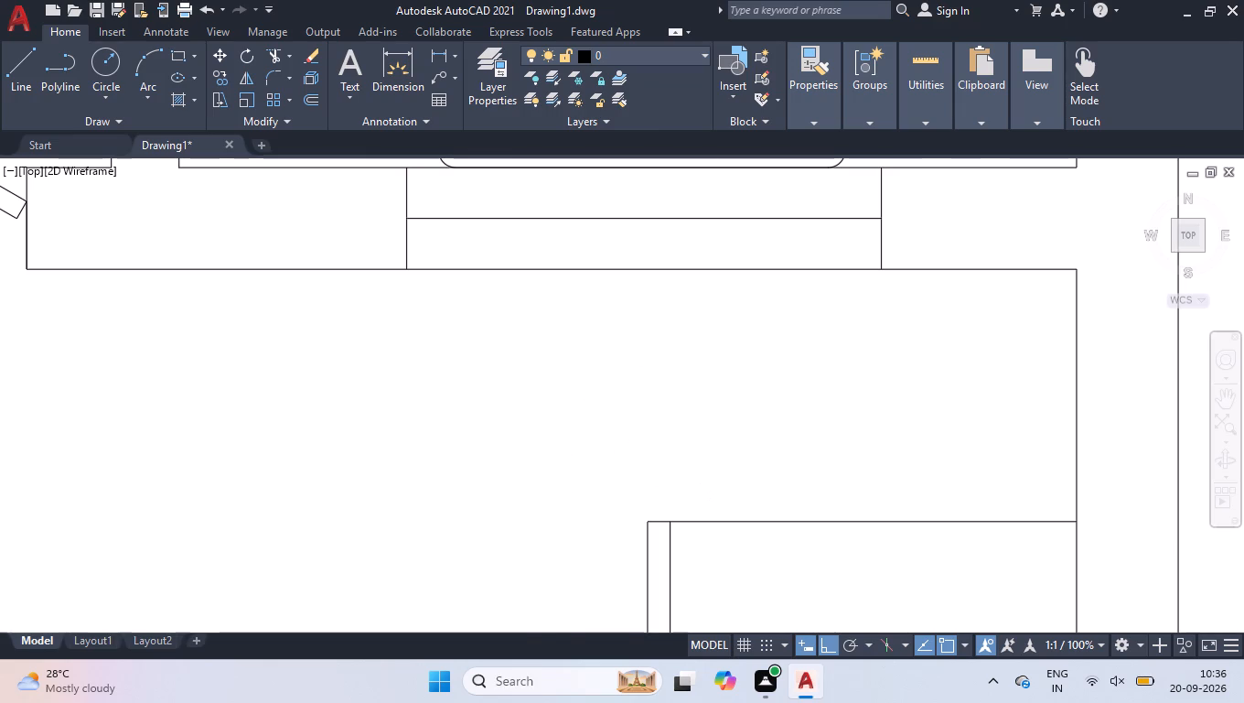
{"action": "scroll", "coordinate": [739, 388], "scroll_direction": "down", "scroll_amount": 3}
{"action": "scroll", "coordinate": [731, 599], "scroll_direction": "up", "scroll_amount": 4}
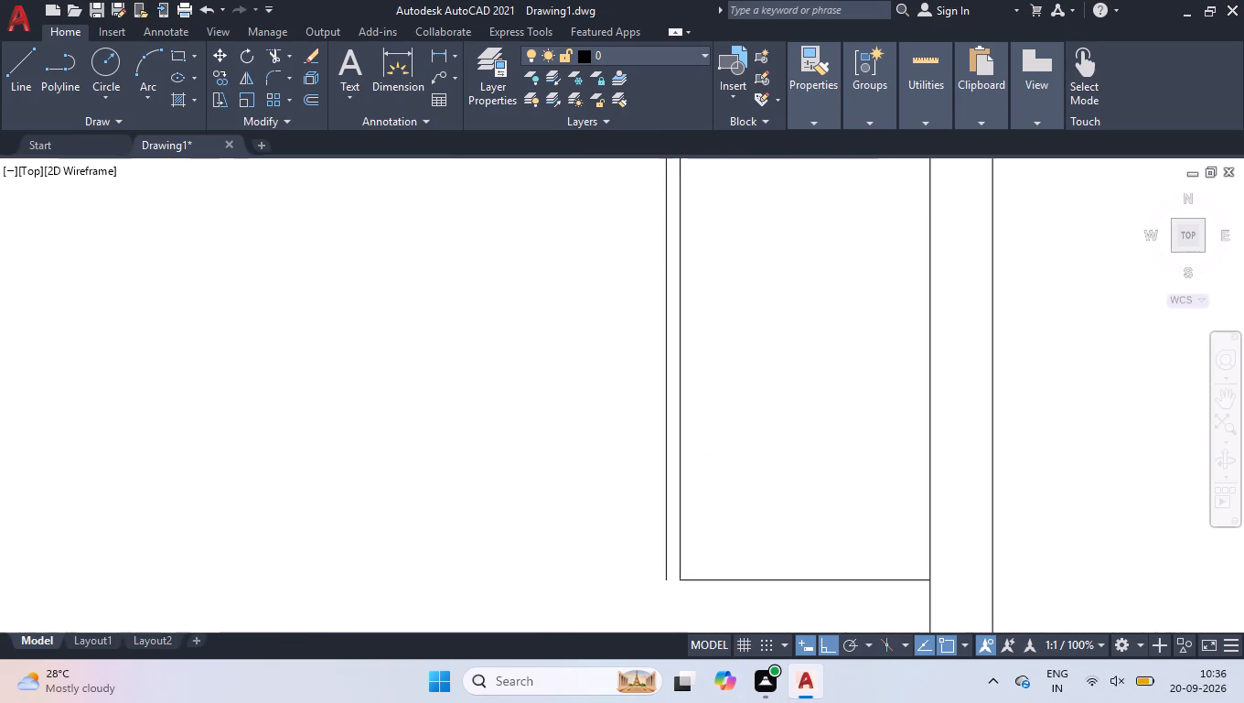
{"action": "key", "text": "f"}
{"action": "key", "text": "space"}
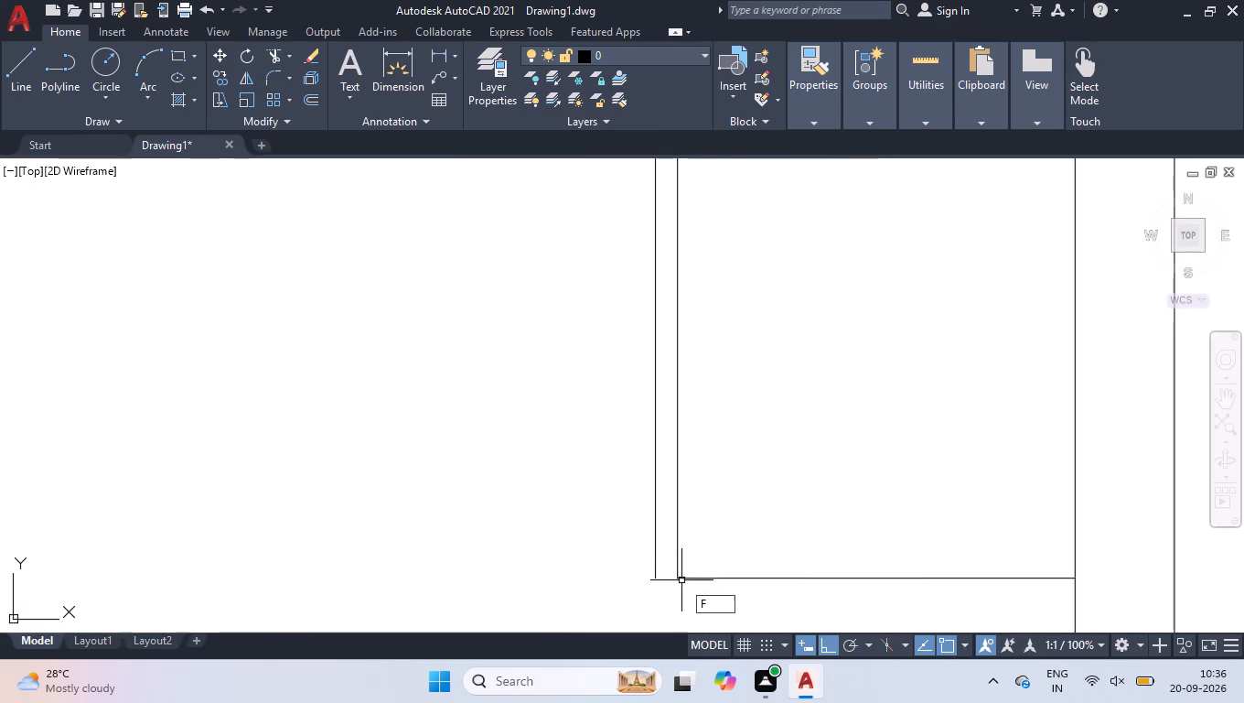
{"action": "left_click", "coordinate": [656, 546]}
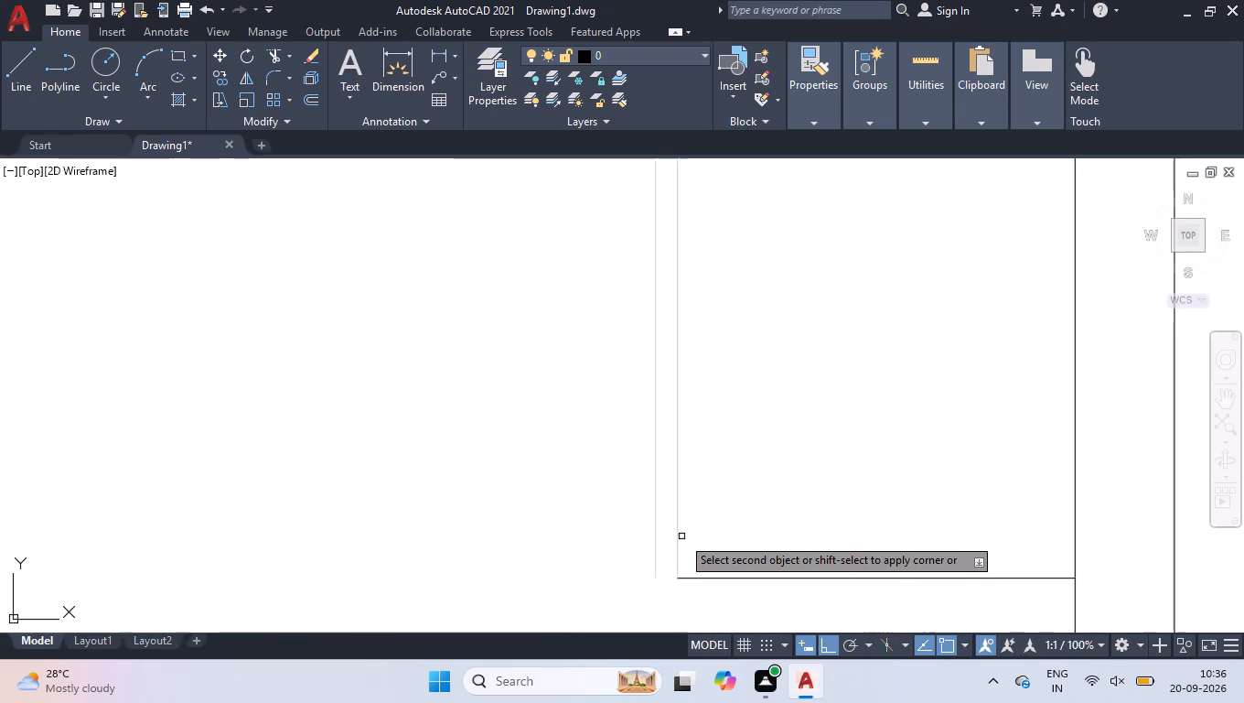
{"action": "left_click", "coordinate": [681, 536]}
{"action": "left_click", "coordinate": [679, 545]}
Fillet the same two vertical lines at their upper ends to close them with a rounded end.
{"action": "scroll", "coordinate": [670, 560], "scroll_direction": "down", "scroll_amount": 3}
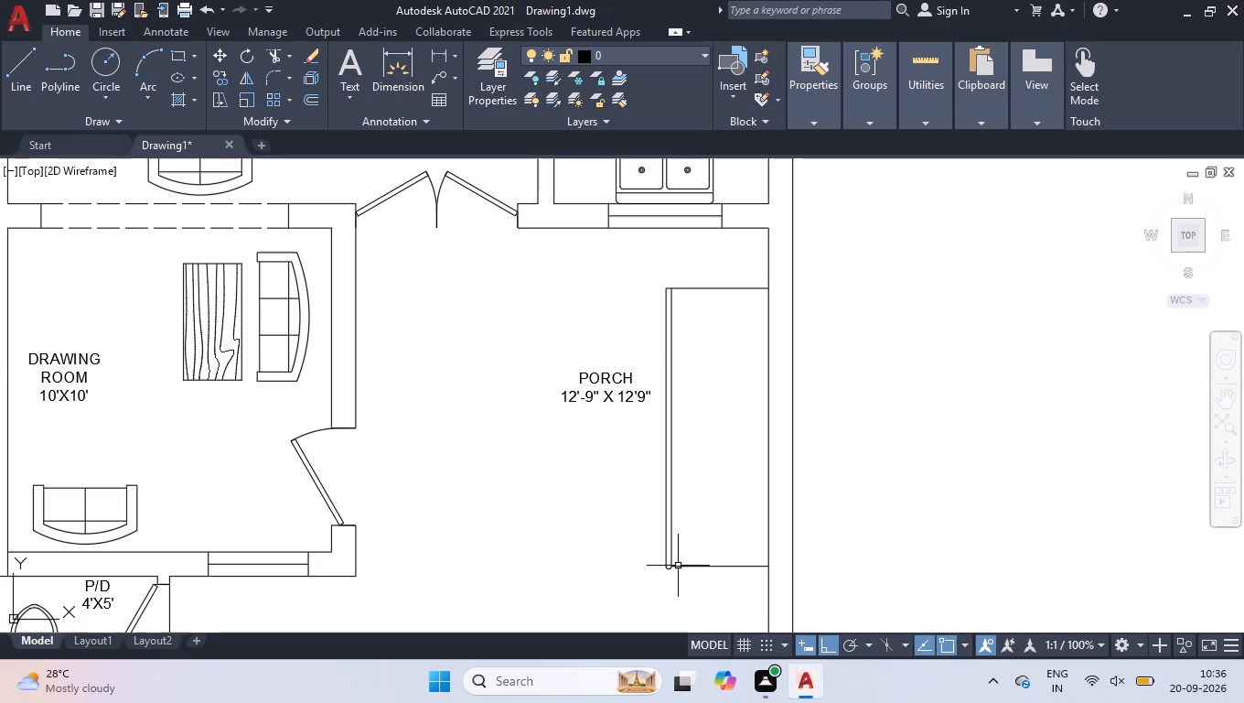
{"action": "scroll", "coordinate": [649, 282], "scroll_direction": "up", "scroll_amount": 4}
{"action": "key", "text": "space"}
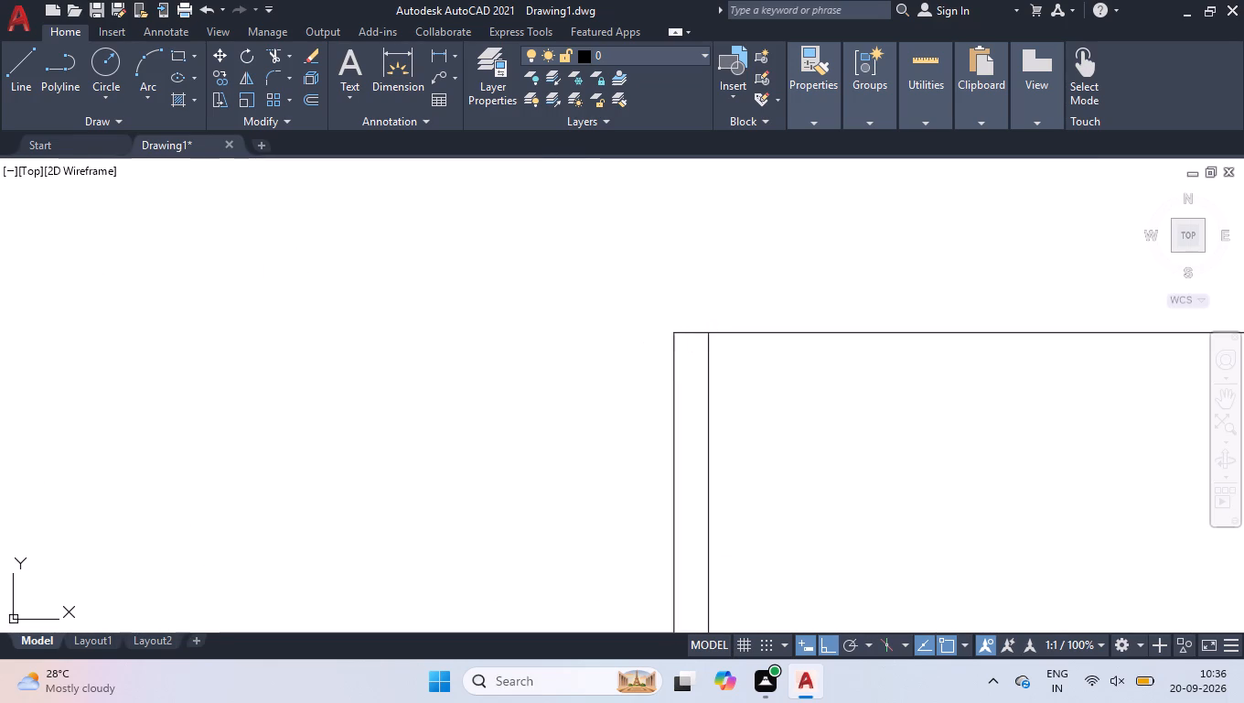
{"action": "left_click", "coordinate": [672, 369]}
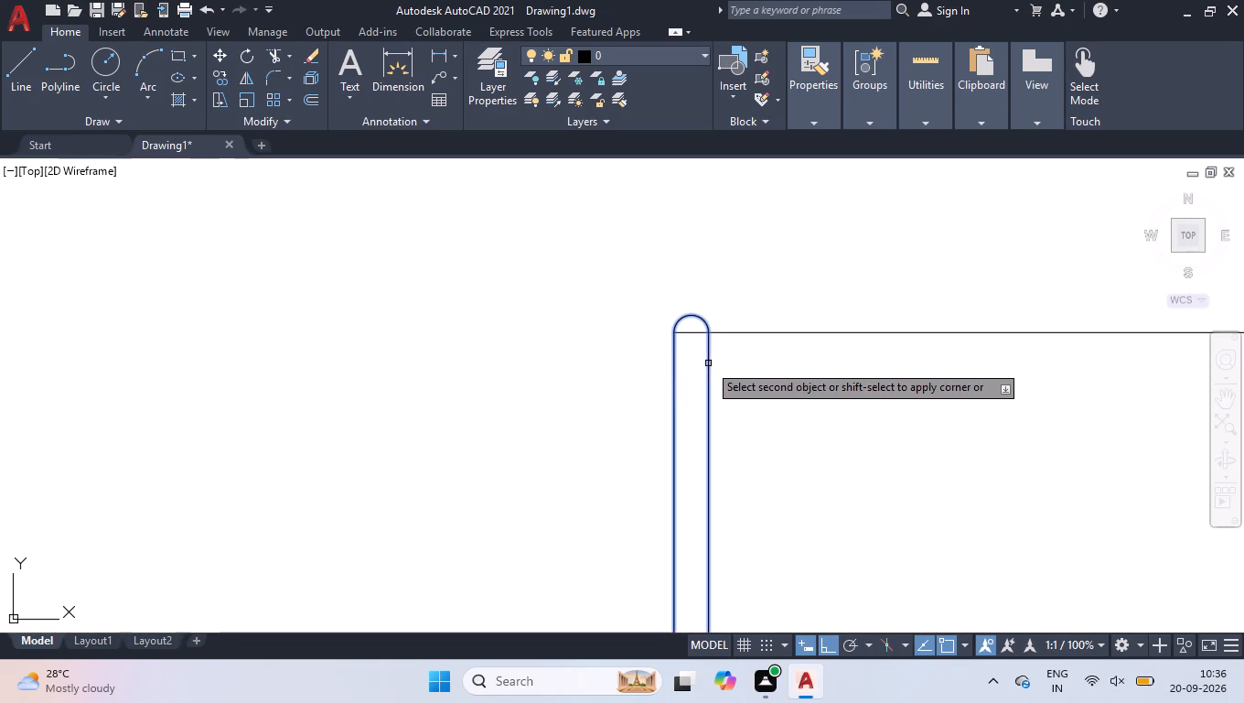
{"action": "left_click", "coordinate": [707, 363]}
Stretch the strip's lower horizontal line to the outermost vertical line at the rounded end, and clear the selection.
{"action": "scroll", "coordinate": [670, 265], "scroll_direction": "down", "scroll_amount": 4}
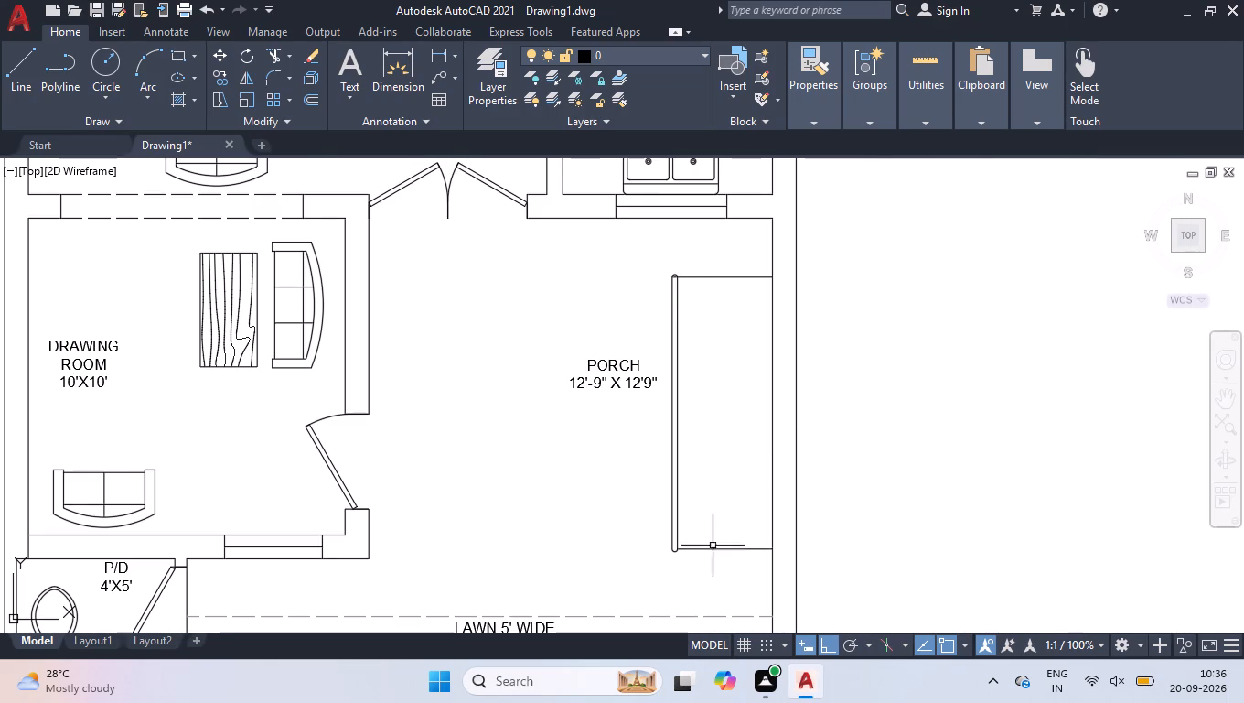
{"action": "scroll", "coordinate": [705, 557], "scroll_direction": "up", "scroll_amount": 2}
{"action": "left_click", "coordinate": [704, 548]}
{"action": "left_click", "coordinate": [700, 514]}
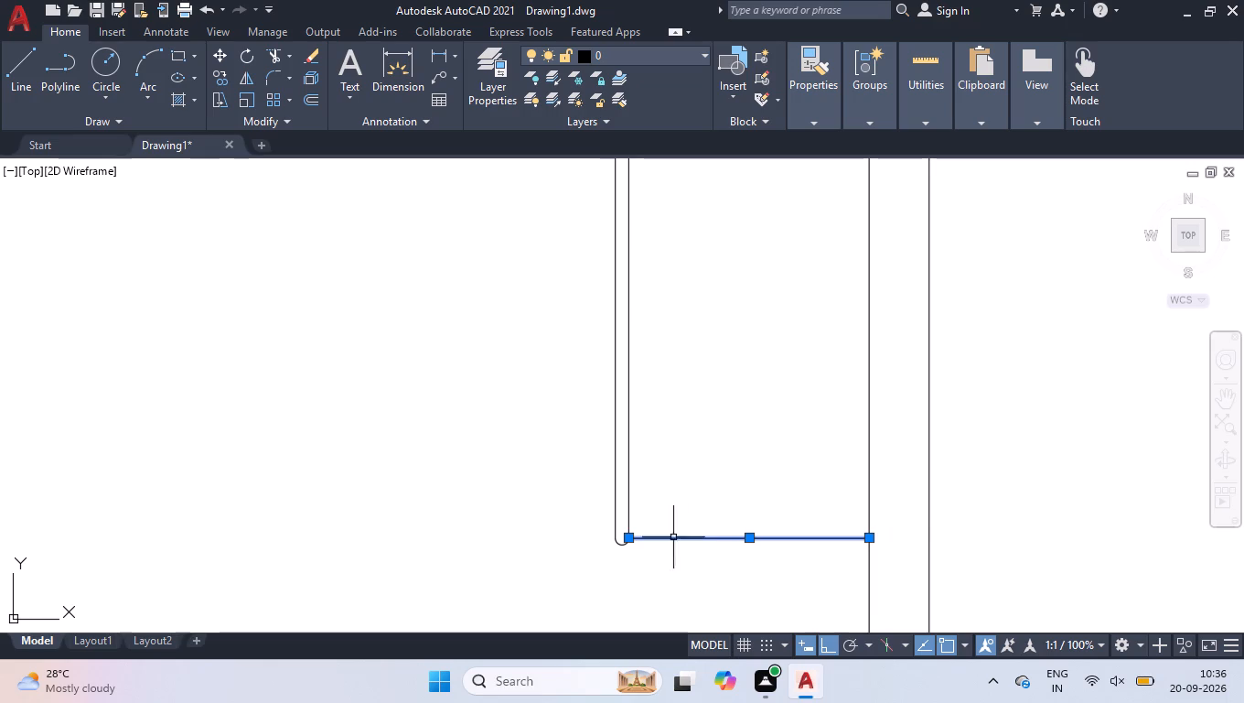
{"action": "scroll", "coordinate": [568, 522], "scroll_direction": "up", "scroll_amount": 2}
{"action": "scroll", "coordinate": [732, 572], "scroll_direction": "up", "scroll_amount": 3}
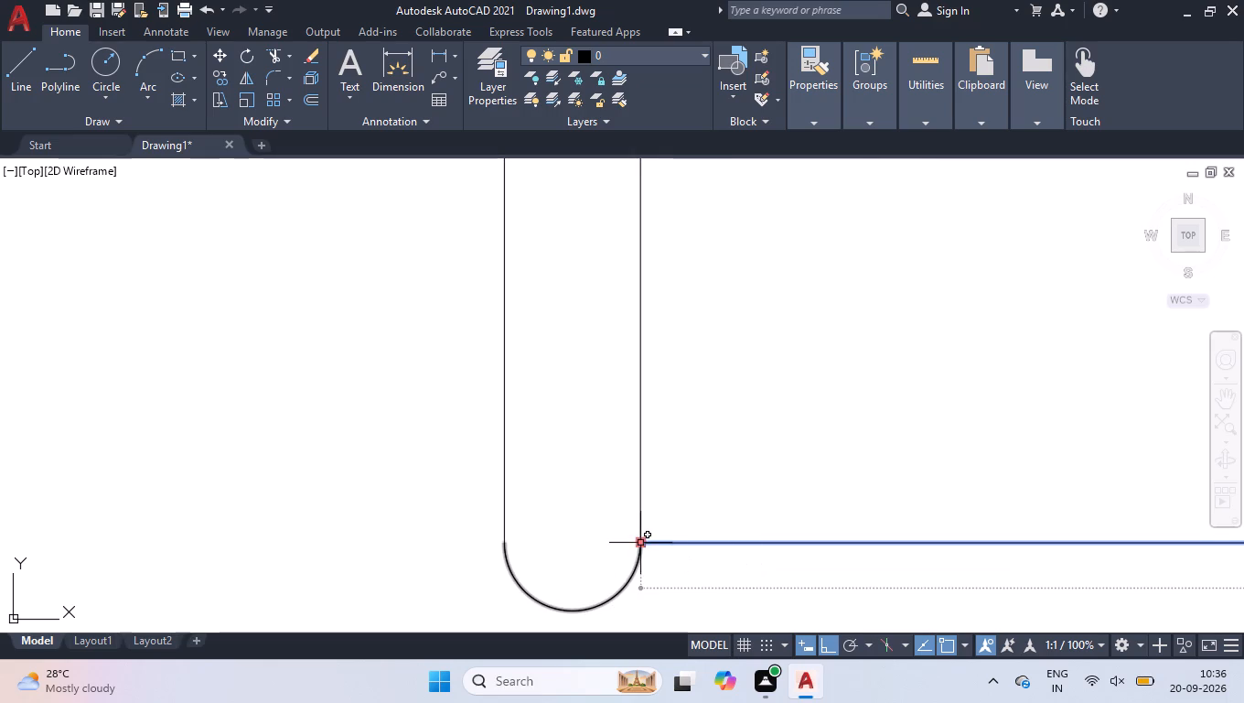
{"action": "left_click", "coordinate": [640, 544]}
{"action": "left_click", "coordinate": [502, 539]}
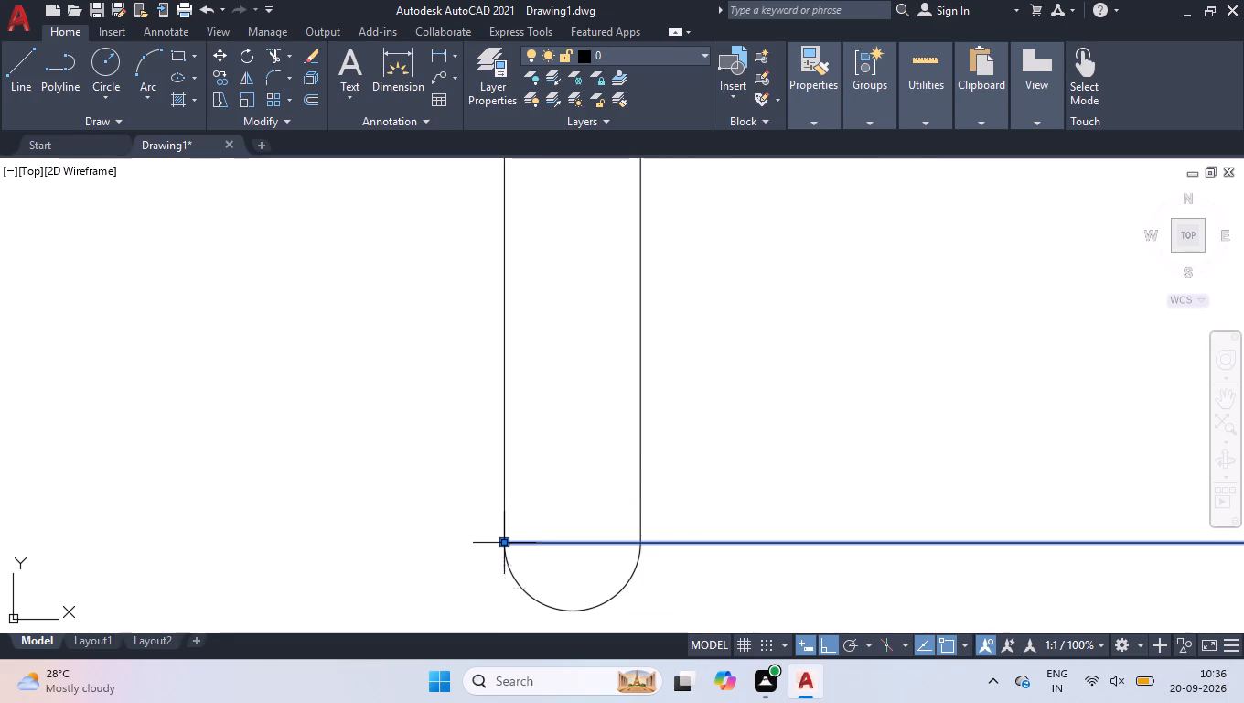
{"action": "right_click", "coordinate": [569, 486]}
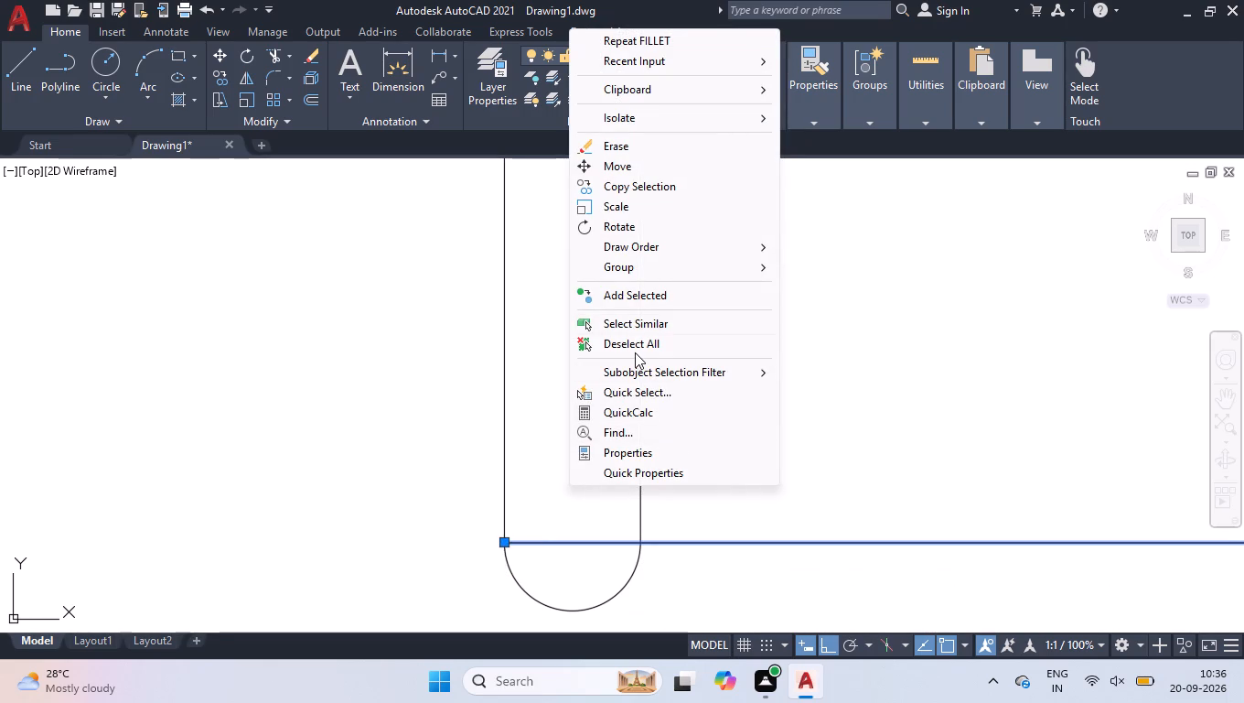
{"action": "left_click", "coordinate": [635, 352]}
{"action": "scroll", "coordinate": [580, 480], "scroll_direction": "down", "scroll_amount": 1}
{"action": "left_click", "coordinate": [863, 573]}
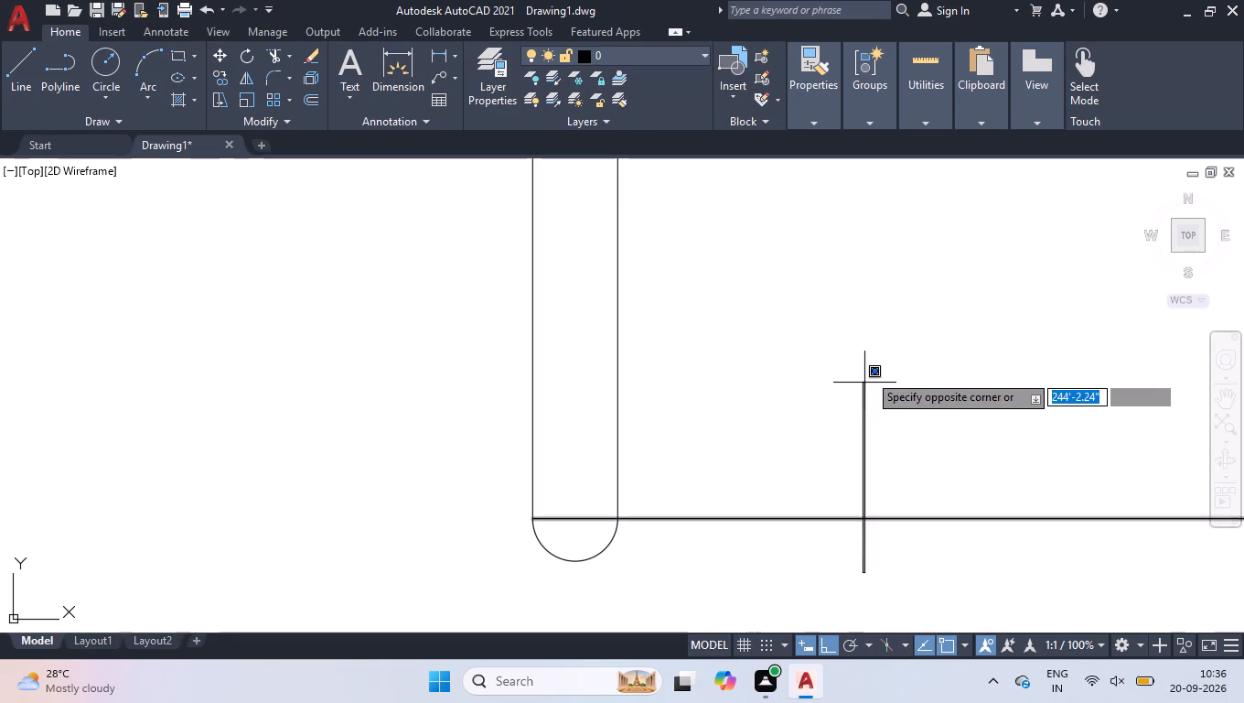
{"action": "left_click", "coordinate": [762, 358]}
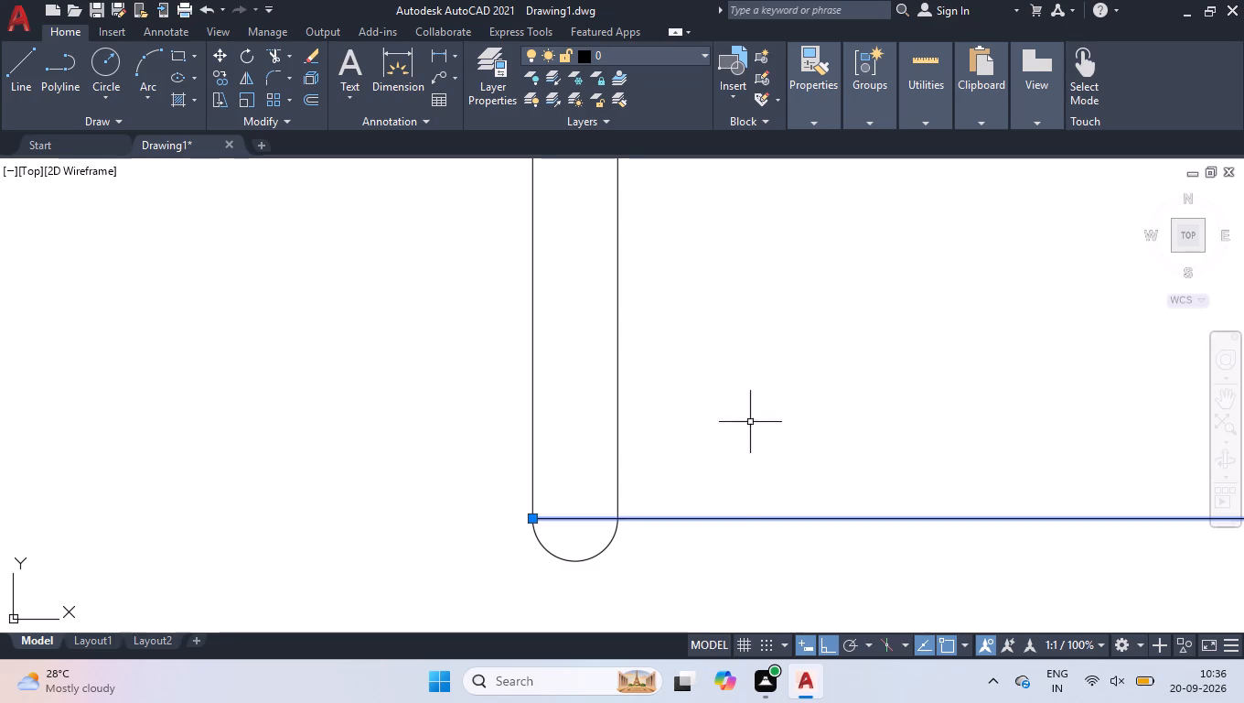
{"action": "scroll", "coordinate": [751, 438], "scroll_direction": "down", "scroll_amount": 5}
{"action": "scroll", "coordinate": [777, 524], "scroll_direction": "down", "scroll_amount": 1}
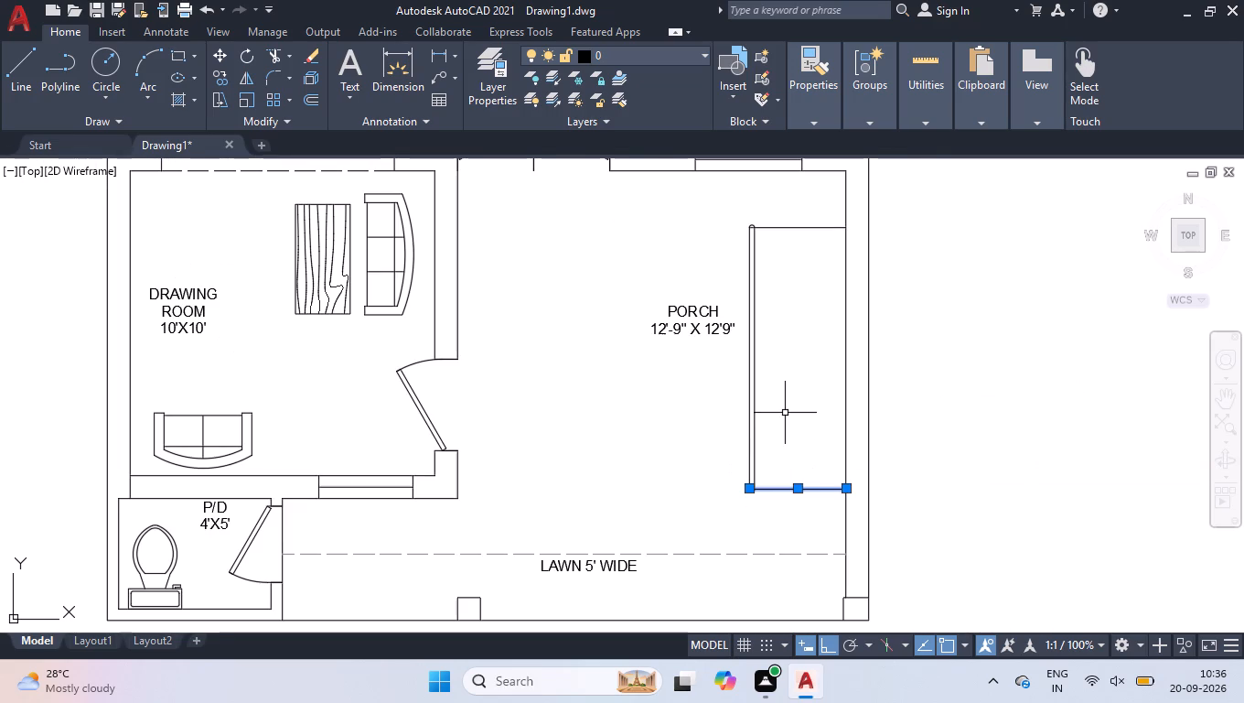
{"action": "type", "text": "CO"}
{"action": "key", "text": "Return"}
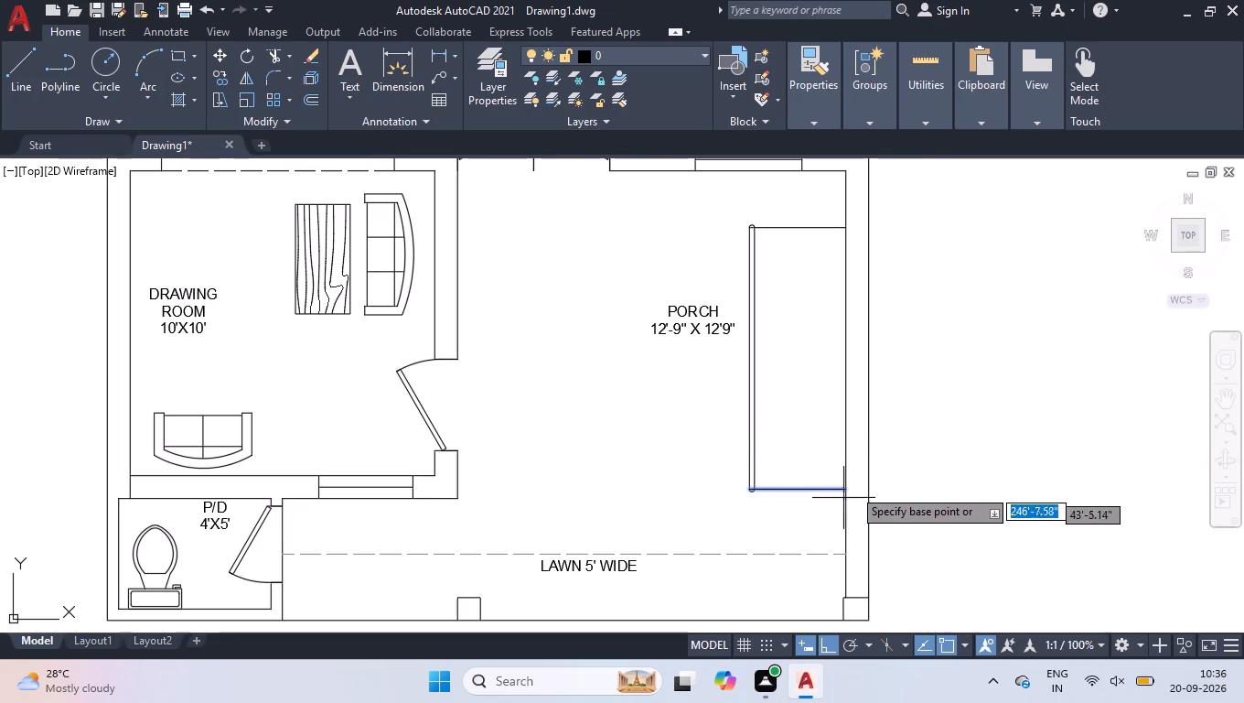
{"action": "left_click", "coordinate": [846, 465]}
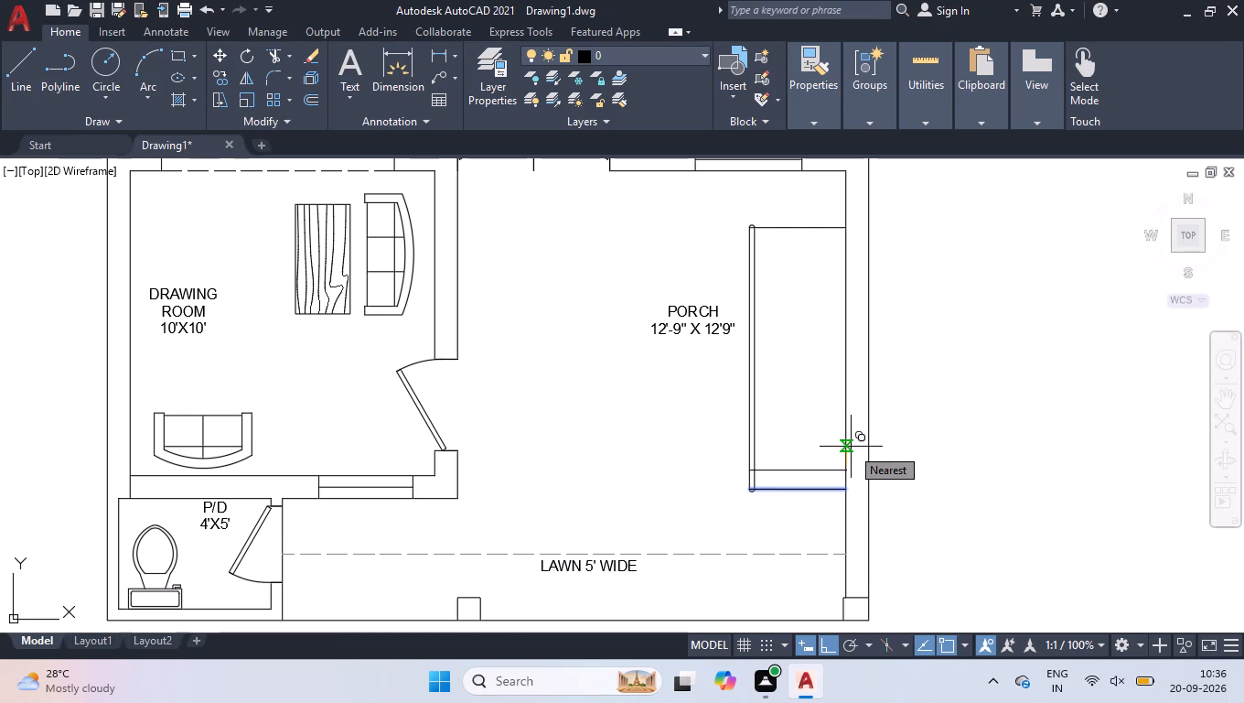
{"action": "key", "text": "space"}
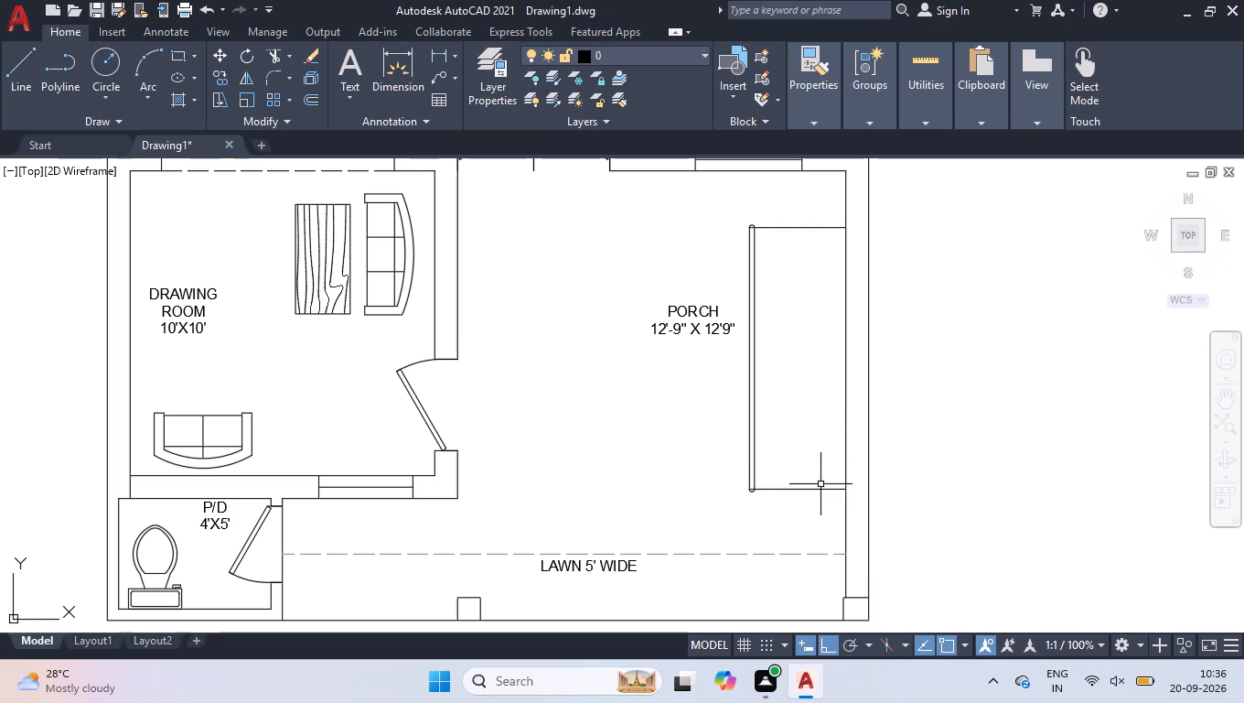
Copy the strip's lower horizontal line as an array of 12 items, fitted up to the strip's upper horizontal line to form stair treads.
{"action": "left_click", "coordinate": [821, 487]}
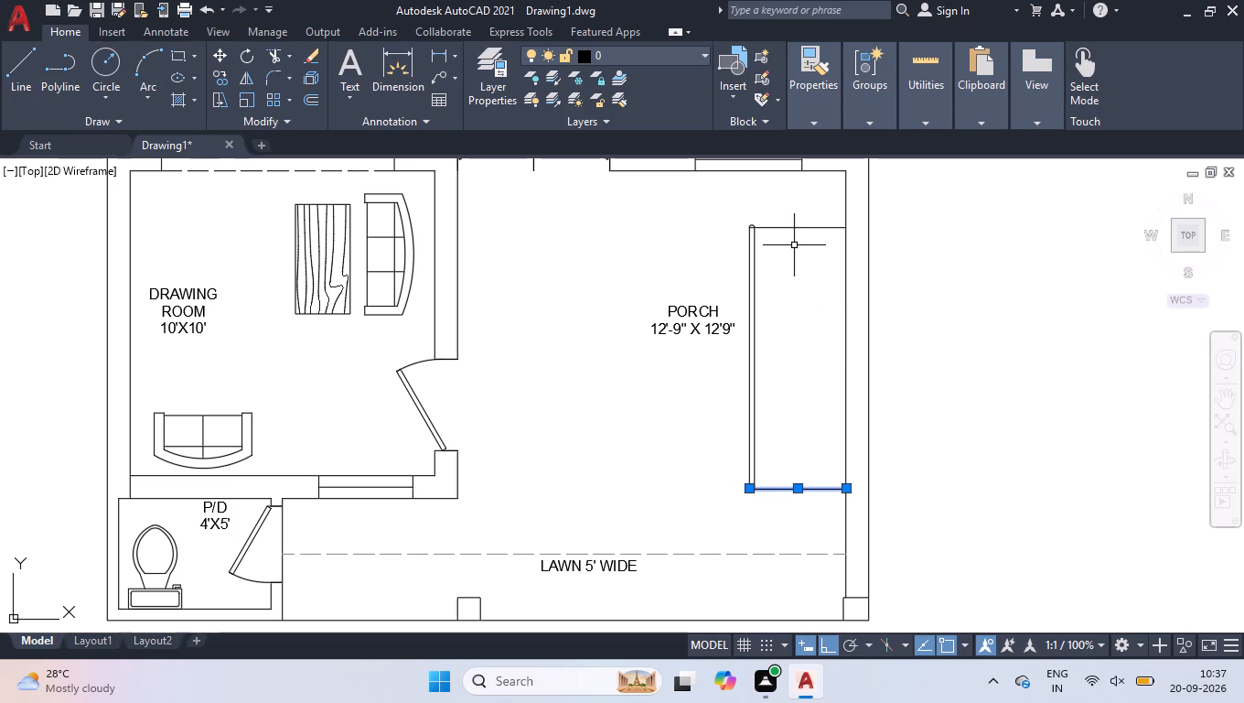
{"action": "type", "text": "COP"}
{"action": "key", "text": "Return"}
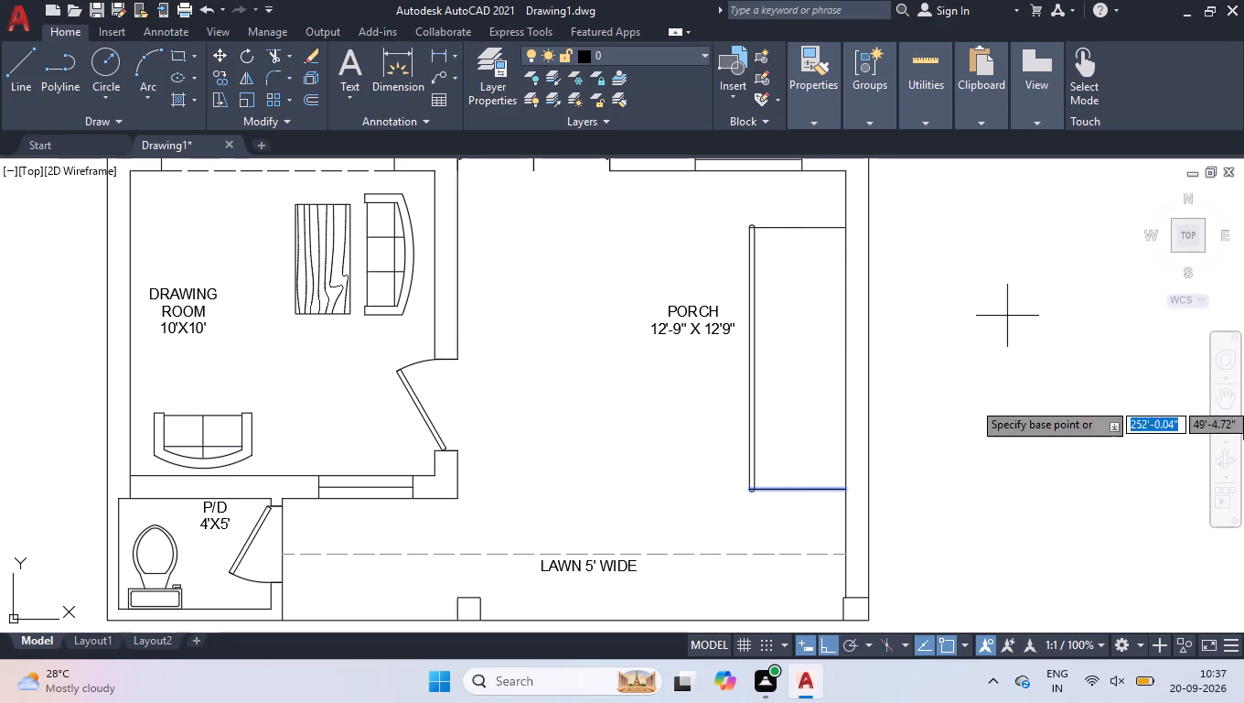
{"action": "left_click", "coordinate": [843, 489]}
{"action": "type", "text": "AR"}
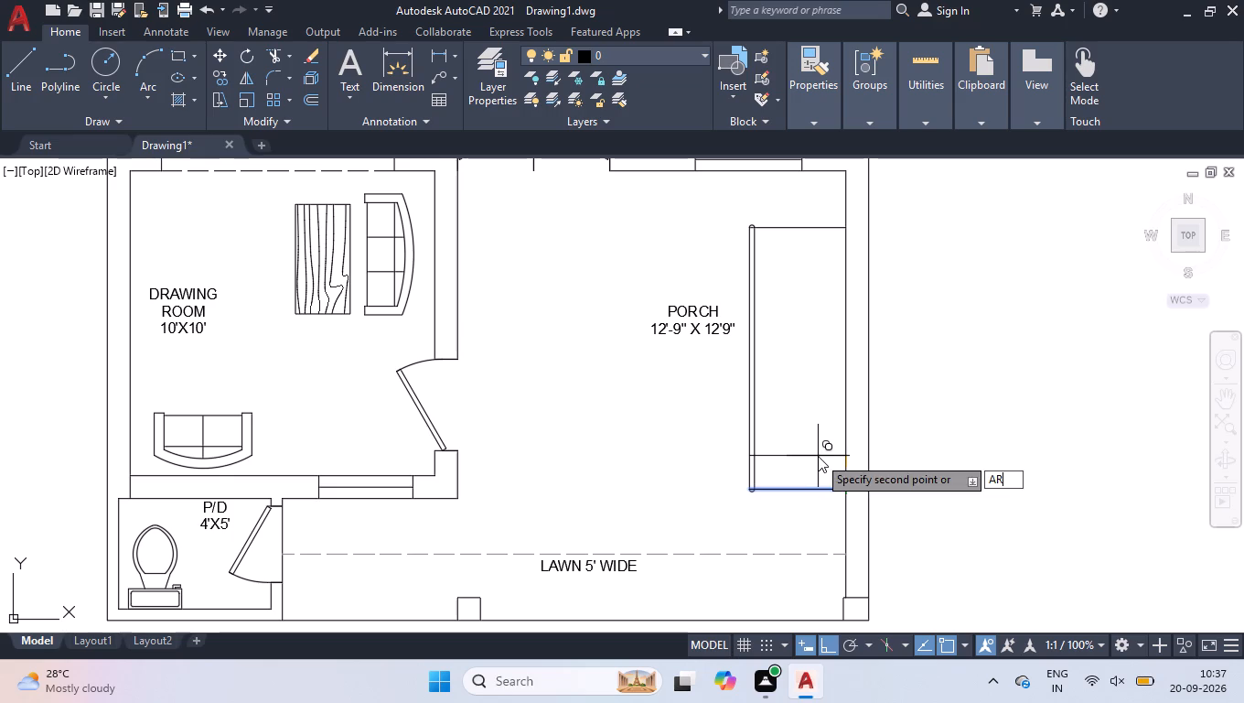
{"action": "key", "text": "Return"}
{"action": "type", "text": "12"}
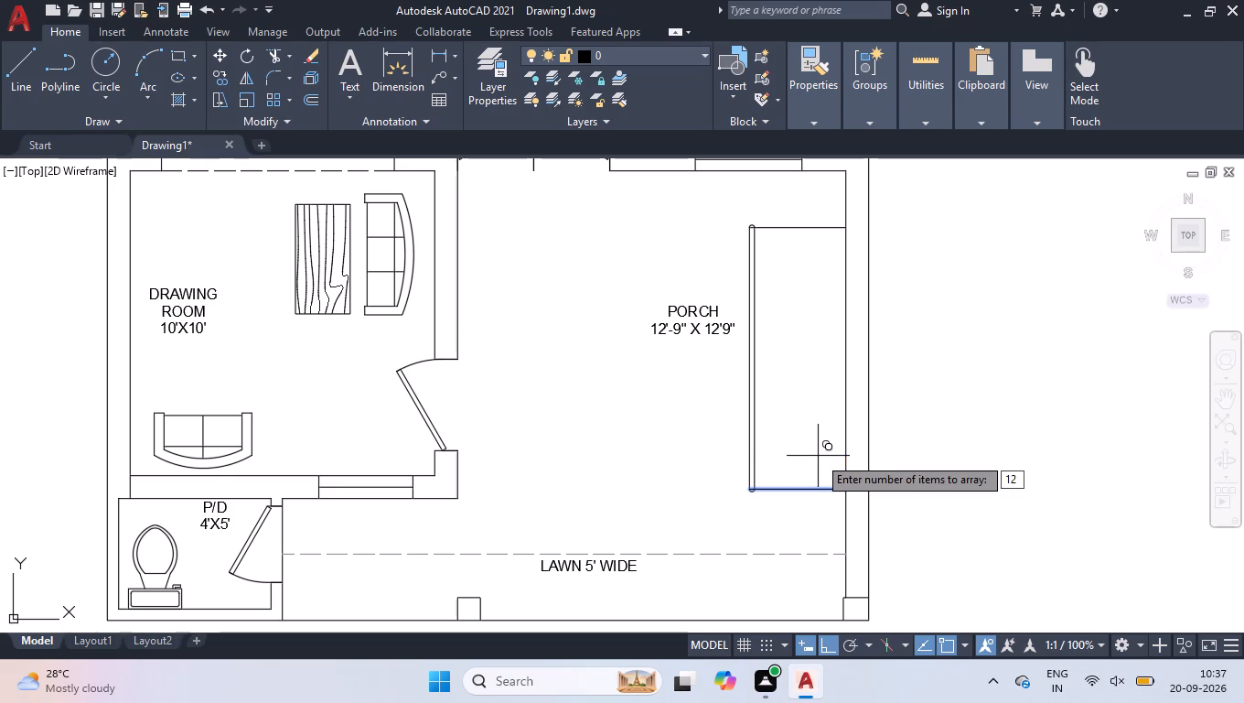
{"action": "key", "text": "Return"}
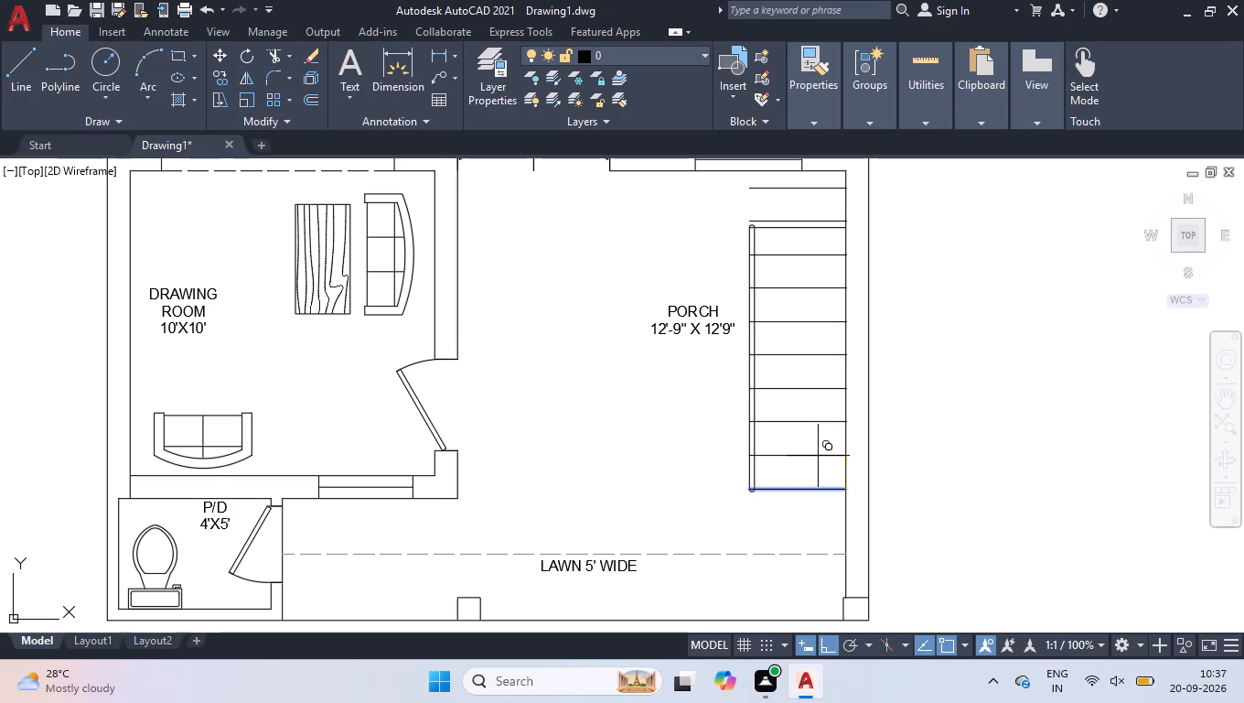
{"action": "key", "text": "f"}
{"action": "key", "text": "Return"}
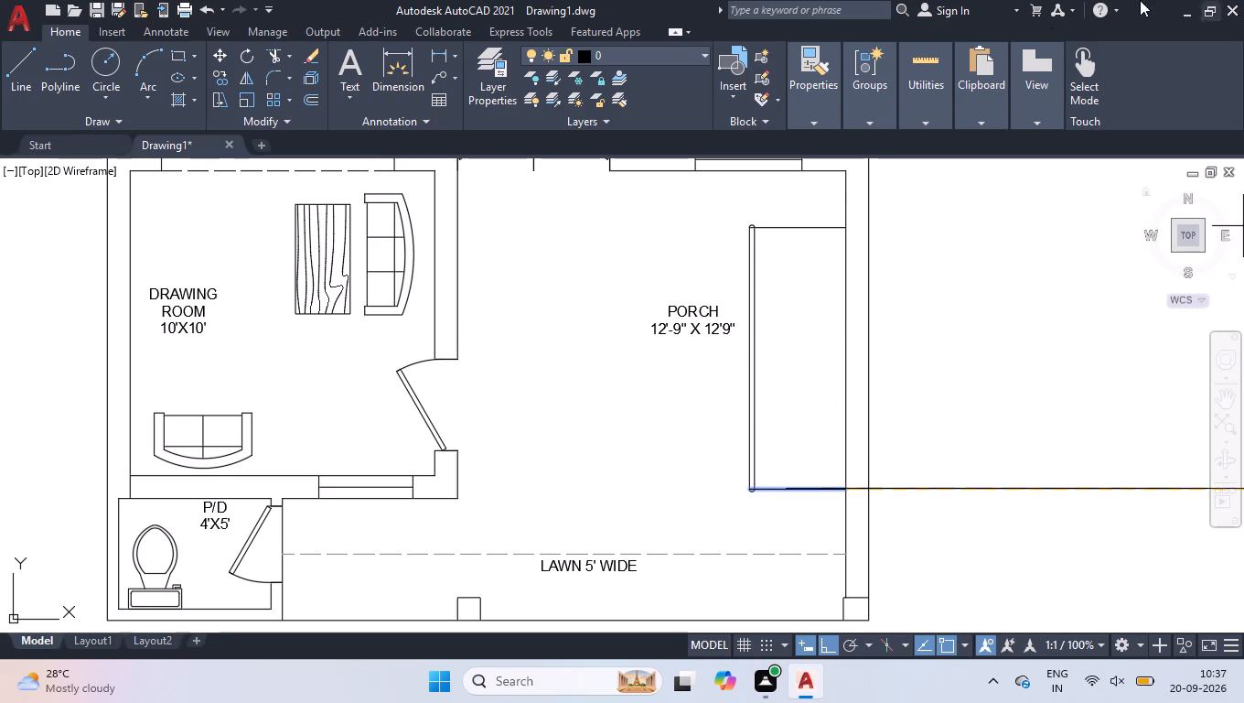
{"action": "left_click", "coordinate": [842, 223]}
{"action": "key", "text": "space"}
Erase the duplicate line overlapping the top tread of the stair.
{"action": "left_click", "coordinate": [821, 227]}
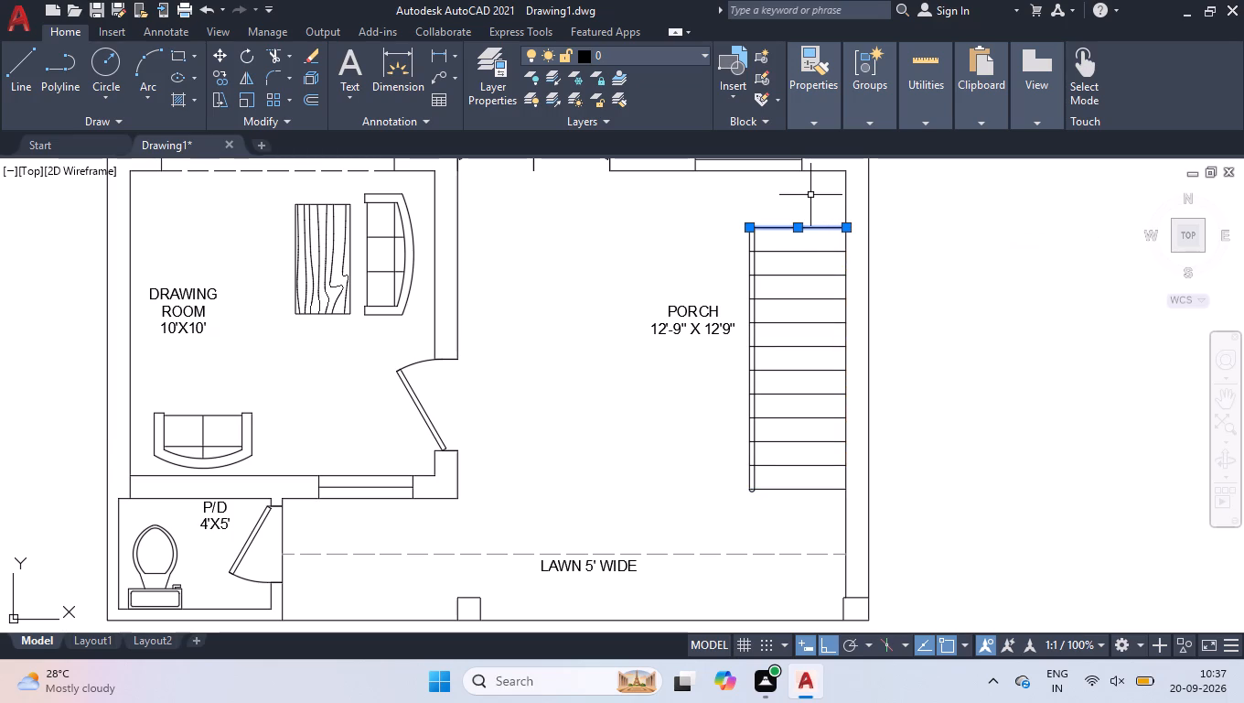
{"action": "key", "text": "Delete"}
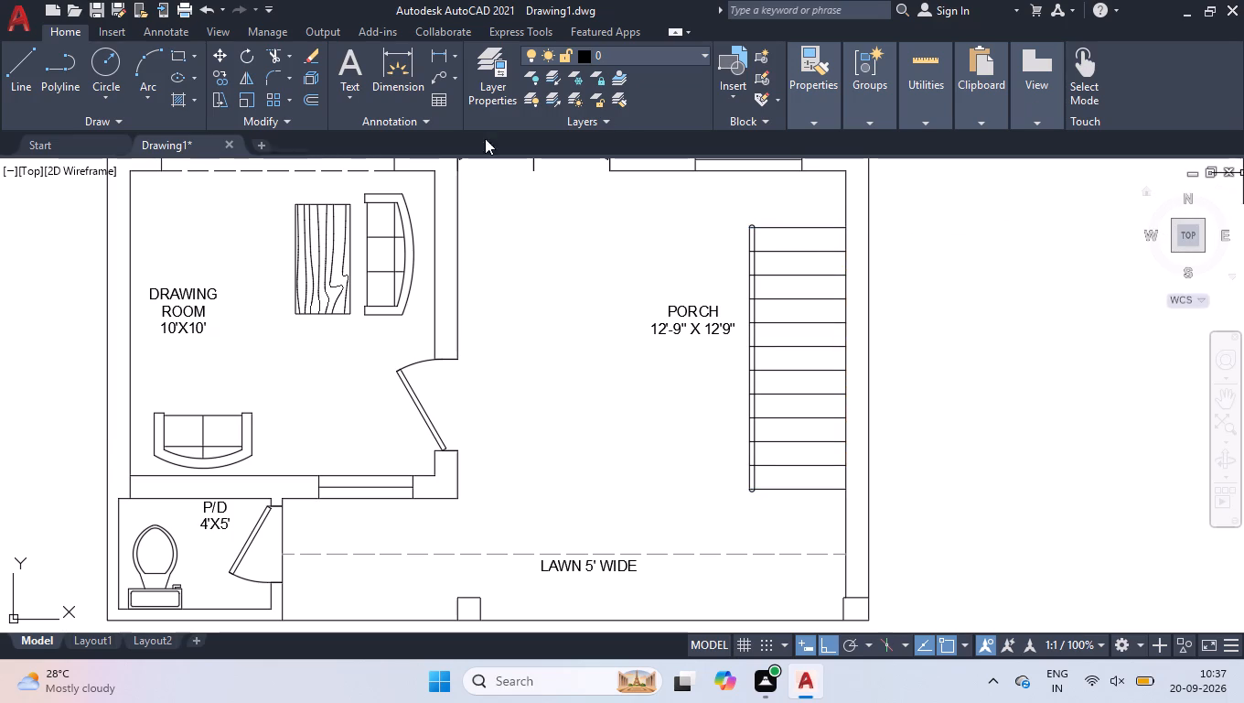
Stretch the upper end of the outermost vertical stair line to the kitchen wall, and clear the selection.
{"action": "scroll", "coordinate": [677, 315], "scroll_direction": "down", "scroll_amount": 1}
{"action": "scroll", "coordinate": [724, 228], "scroll_direction": "up", "scroll_amount": 3}
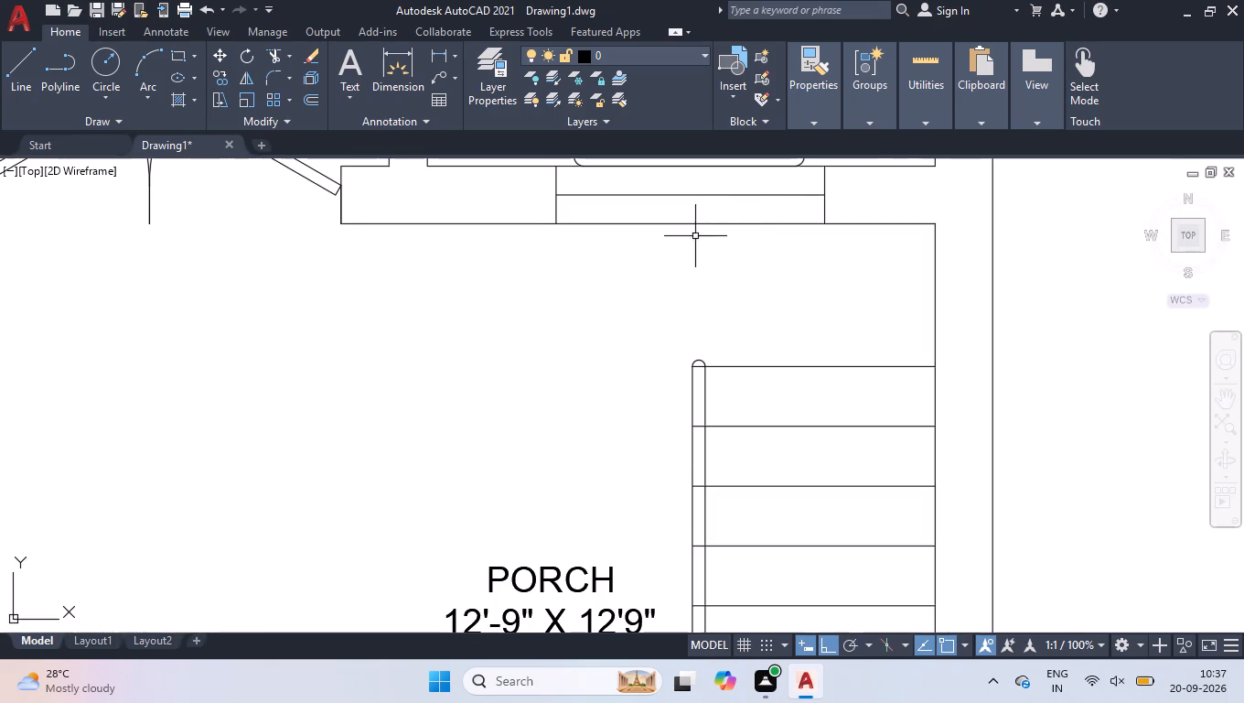
{"action": "scroll", "coordinate": [707, 202], "scroll_direction": "up", "scroll_amount": 2}
{"action": "scroll", "coordinate": [631, 262], "scroll_direction": "down", "scroll_amount": 1}
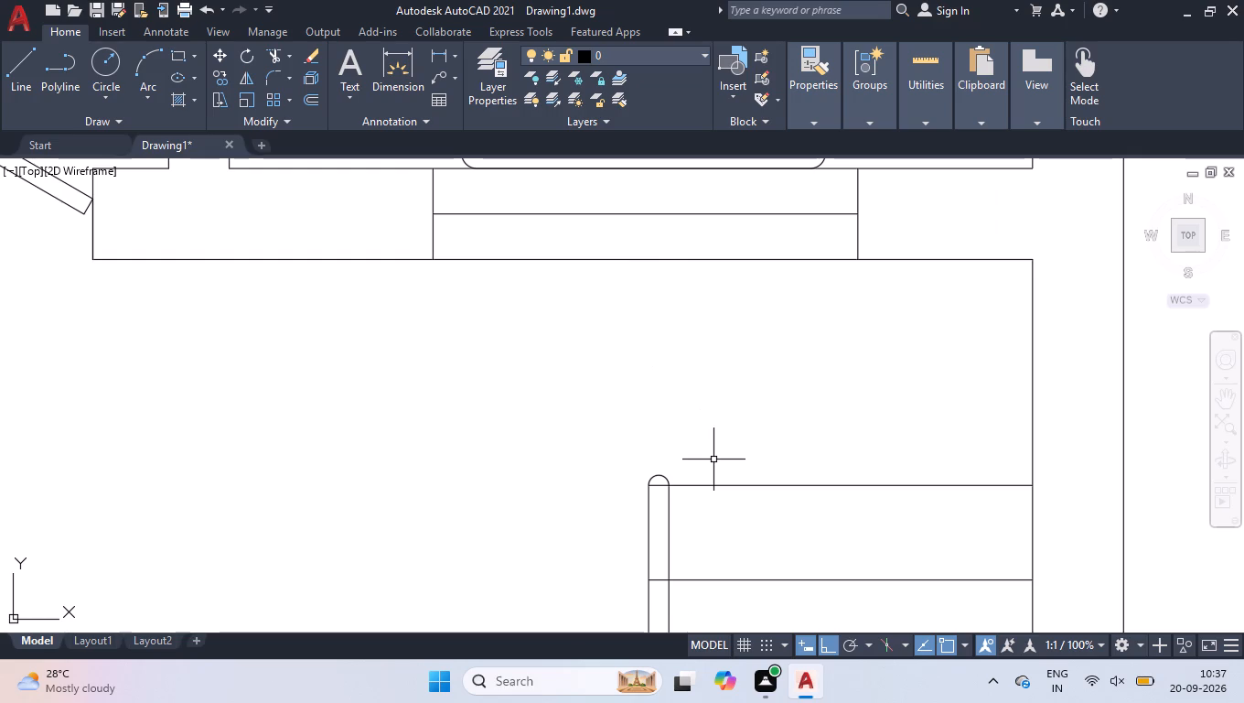
{"action": "left_click", "coordinate": [649, 536]}
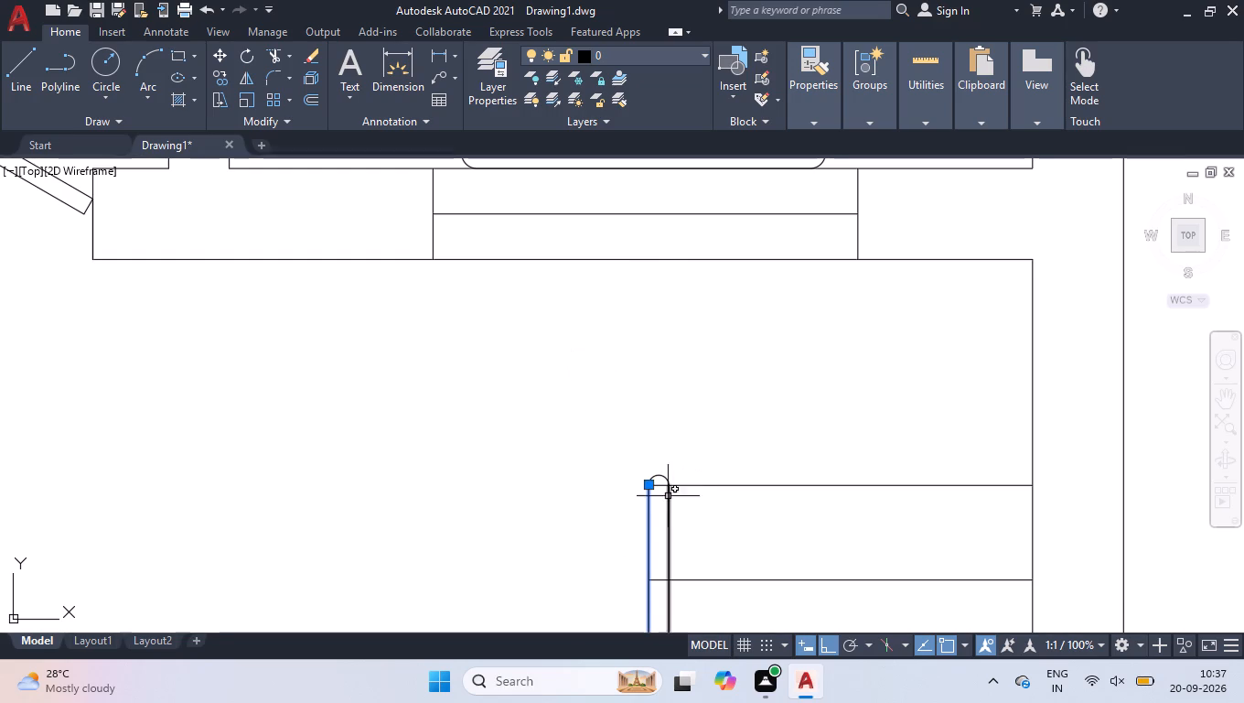
{"action": "left_click", "coordinate": [649, 484]}
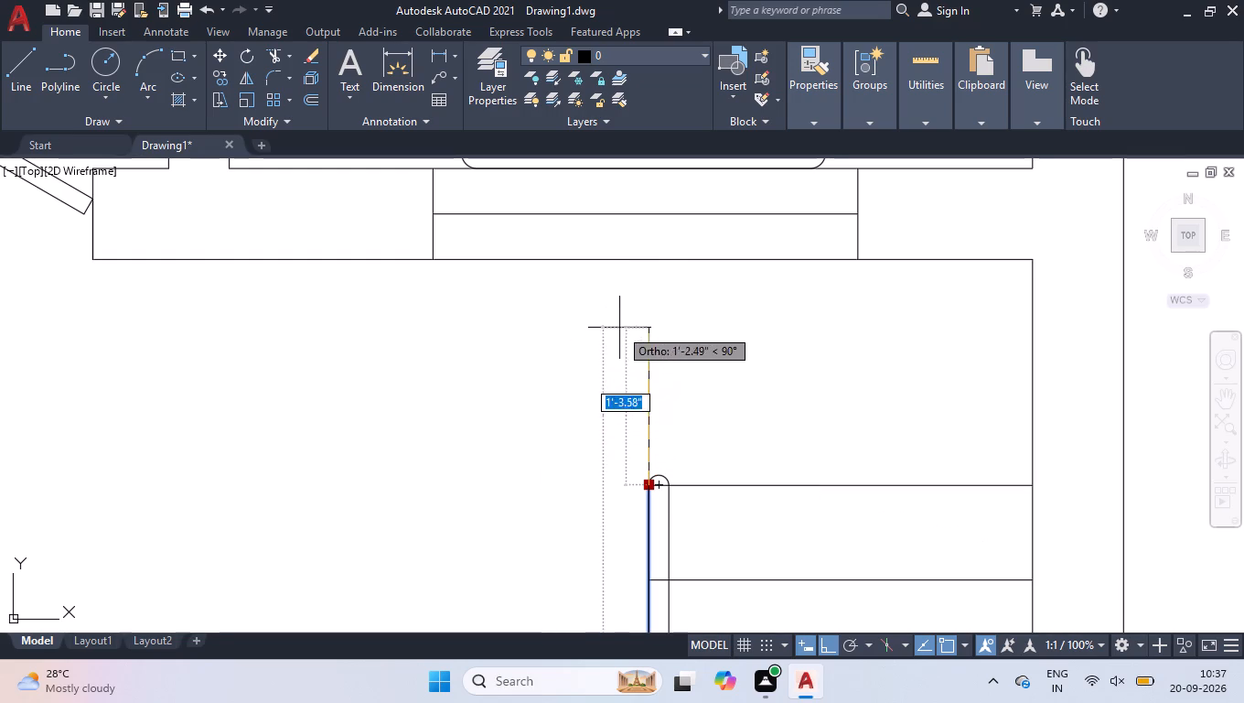
{"action": "left_click", "coordinate": [647, 255]}
{"action": "right_click", "coordinate": [671, 337]}
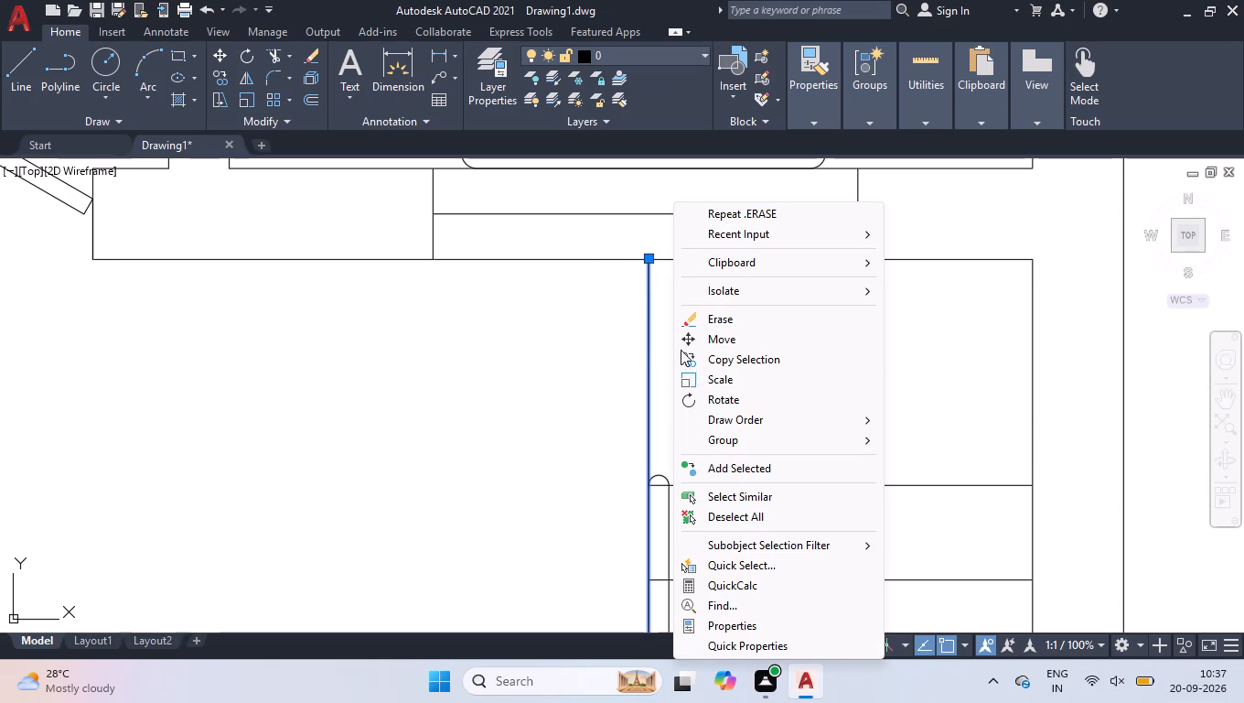
{"action": "left_click", "coordinate": [739, 514]}
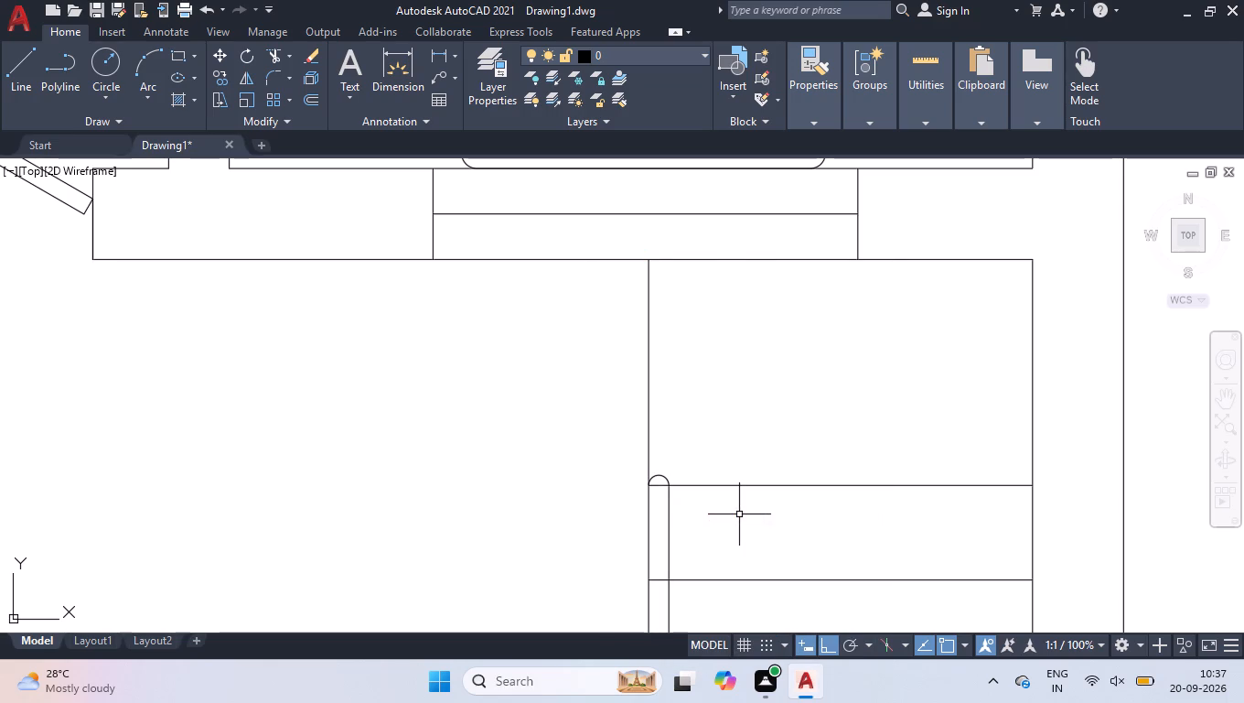
With polar tracking on, draw a 45° winder line from the top tread's outer corner at the rounded end to the kitchen wall.
{"action": "key", "text": "l"}
{"action": "key", "text": "Return"}
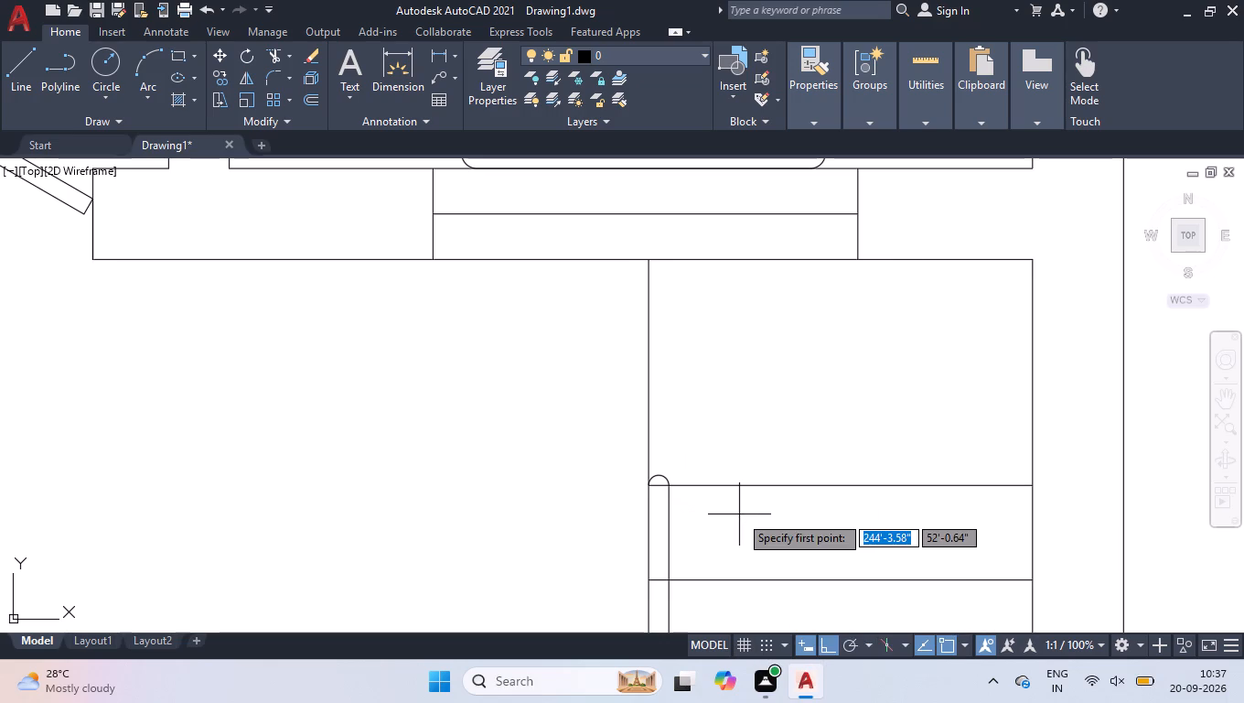
{"action": "scroll", "coordinate": [649, 494], "scroll_direction": "up", "scroll_amount": 2}
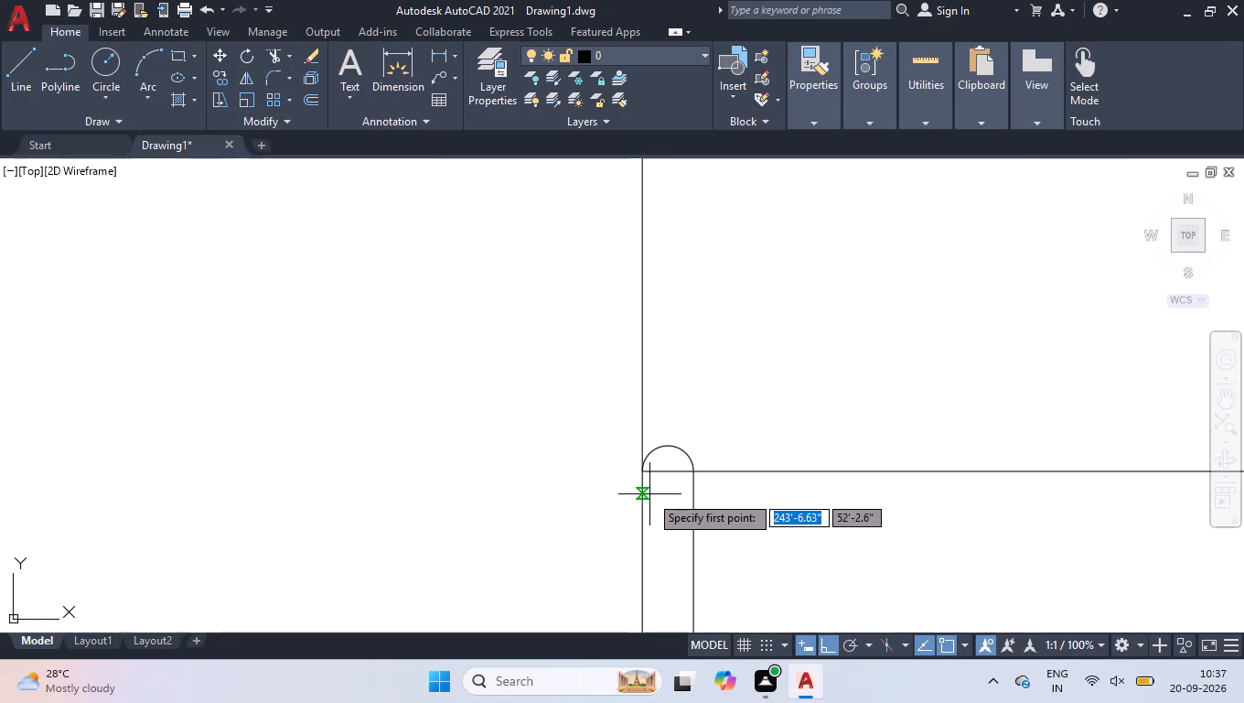
{"action": "left_click", "coordinate": [639, 476]}
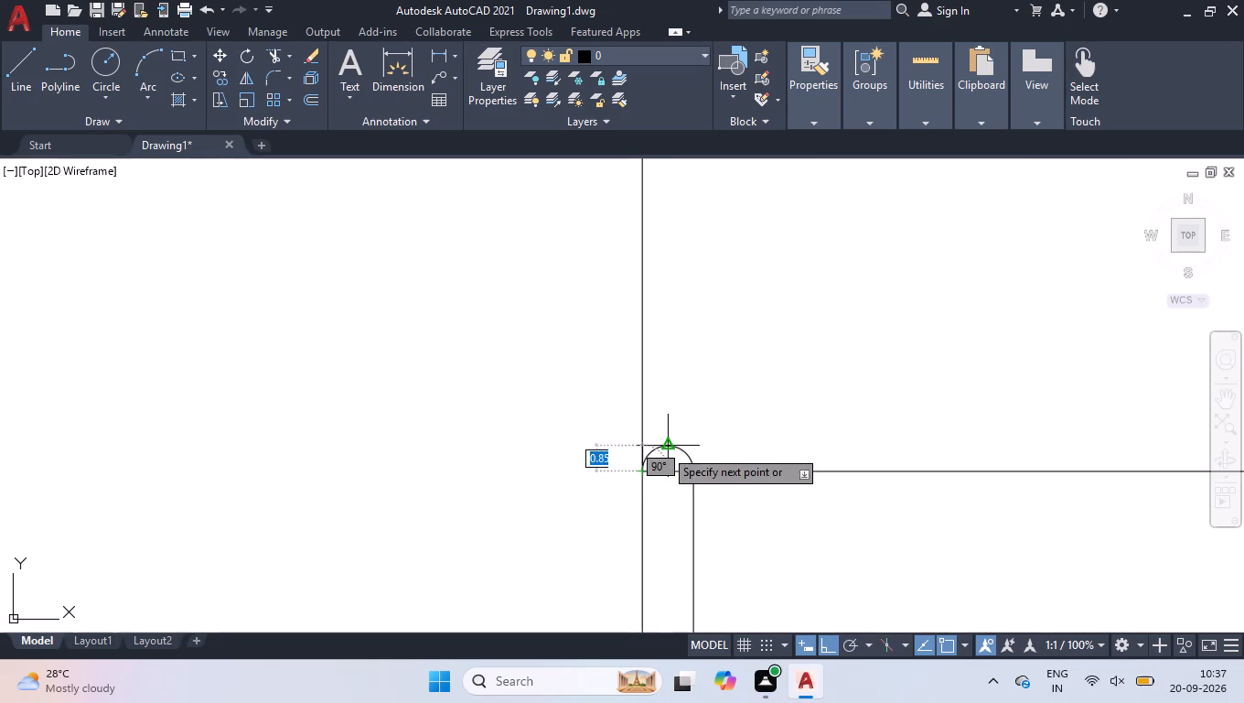
{"action": "left_click", "coordinate": [856, 653]}
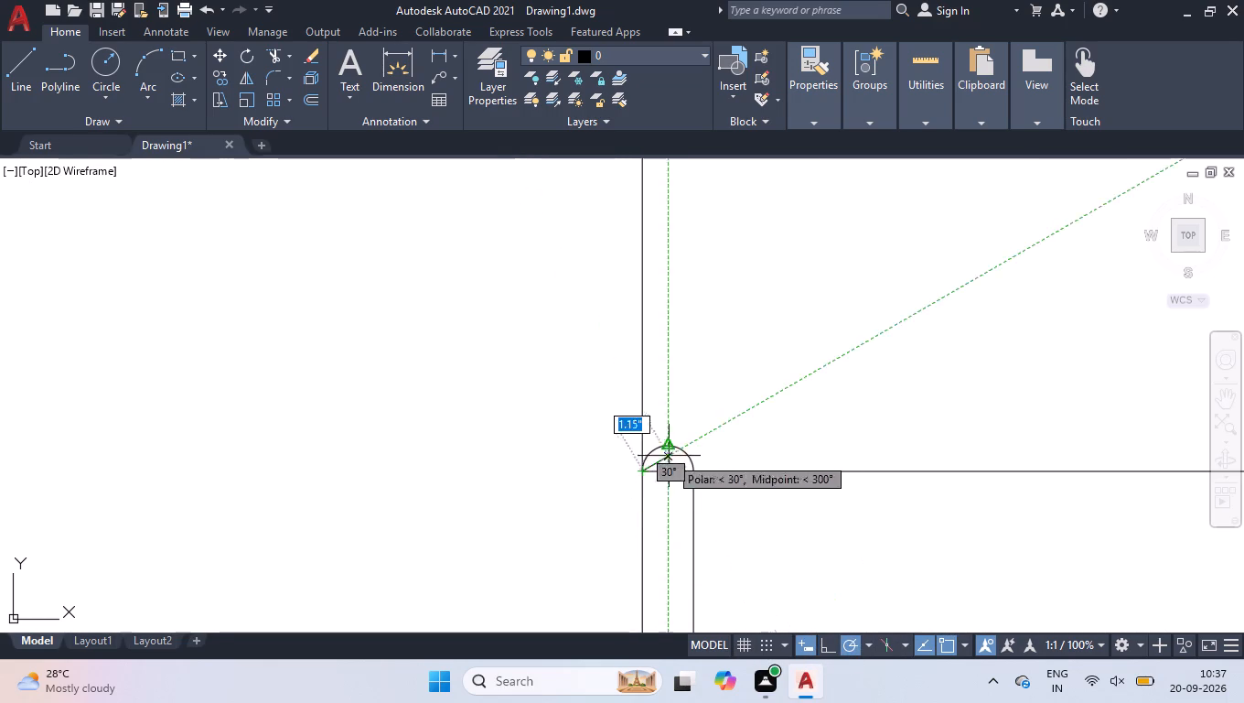
{"action": "scroll", "coordinate": [666, 446], "scroll_direction": "down", "scroll_amount": 5}
{"action": "scroll", "coordinate": [763, 362], "scroll_direction": "up", "scroll_amount": 1}
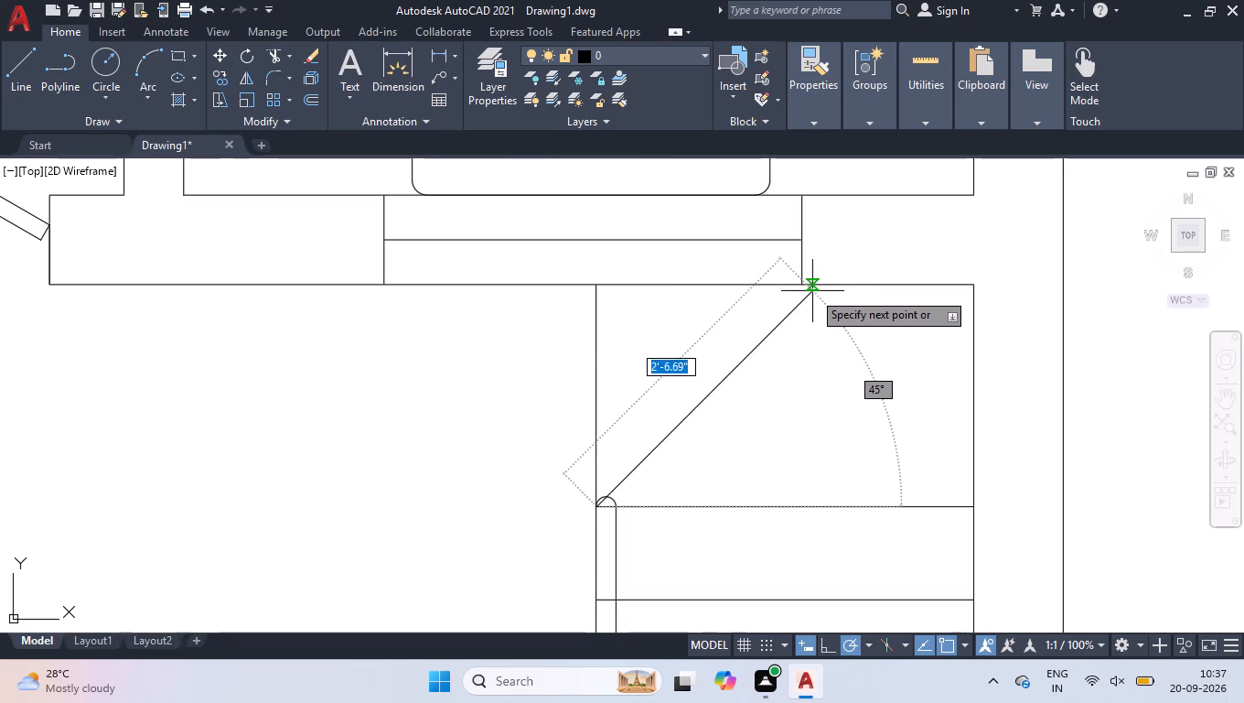
{"action": "scroll", "coordinate": [809, 287], "scroll_direction": "up", "scroll_amount": 3}
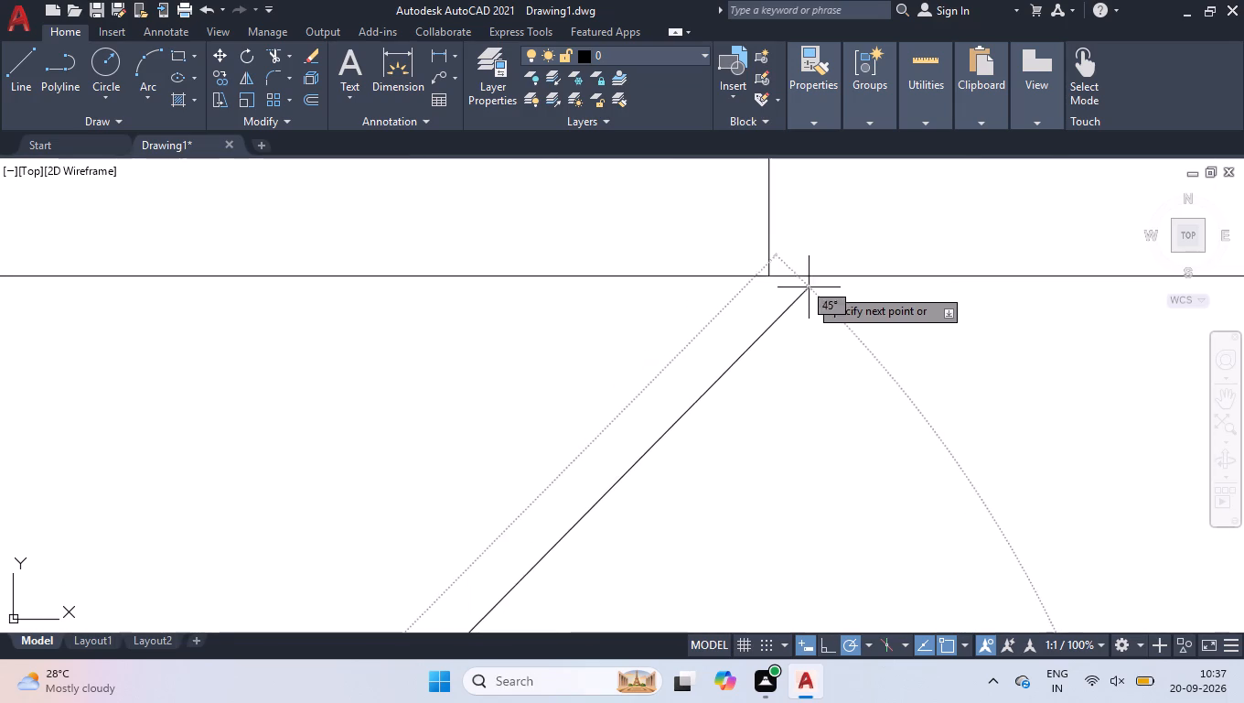
{"action": "left_click", "coordinate": [806, 274]}
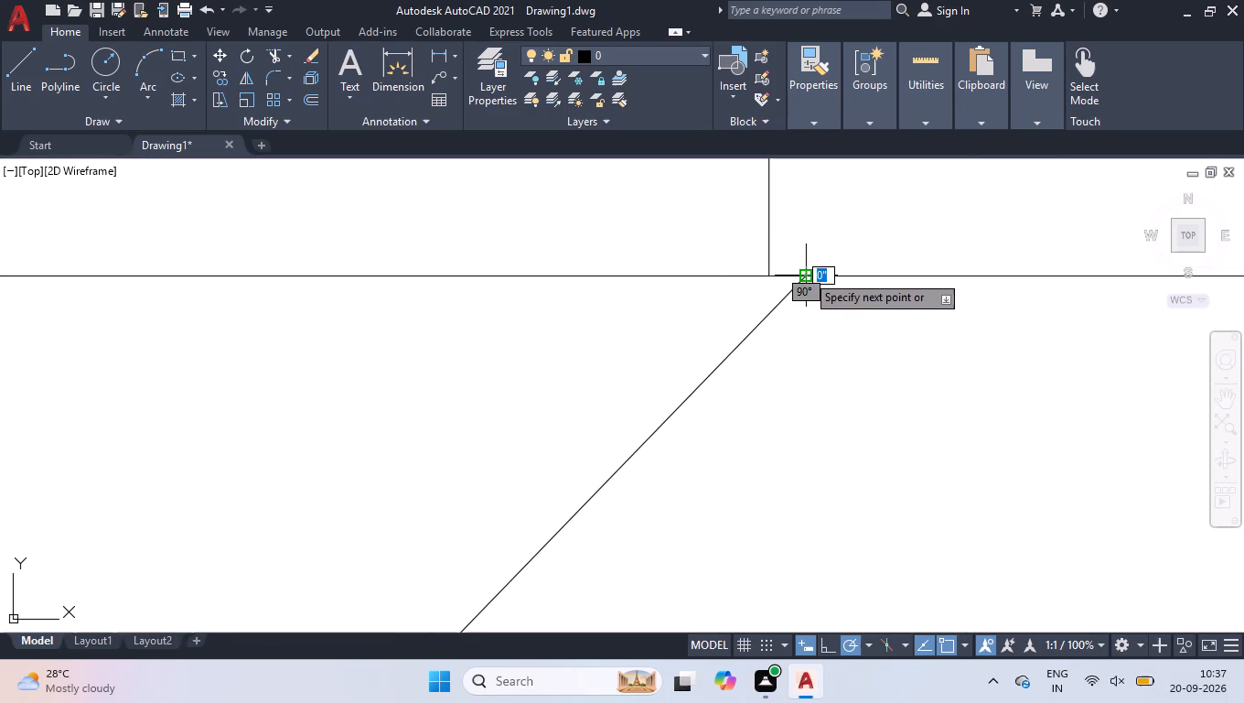
{"action": "key", "text": "space"}
Draw a second, shallower winder line from the same tread corner to the porch's outer side wall.
{"action": "scroll", "coordinate": [796, 278], "scroll_direction": "down", "scroll_amount": 3}
{"action": "key", "text": "space"}
{"action": "scroll", "coordinate": [584, 502], "scroll_direction": "up", "scroll_amount": 2}
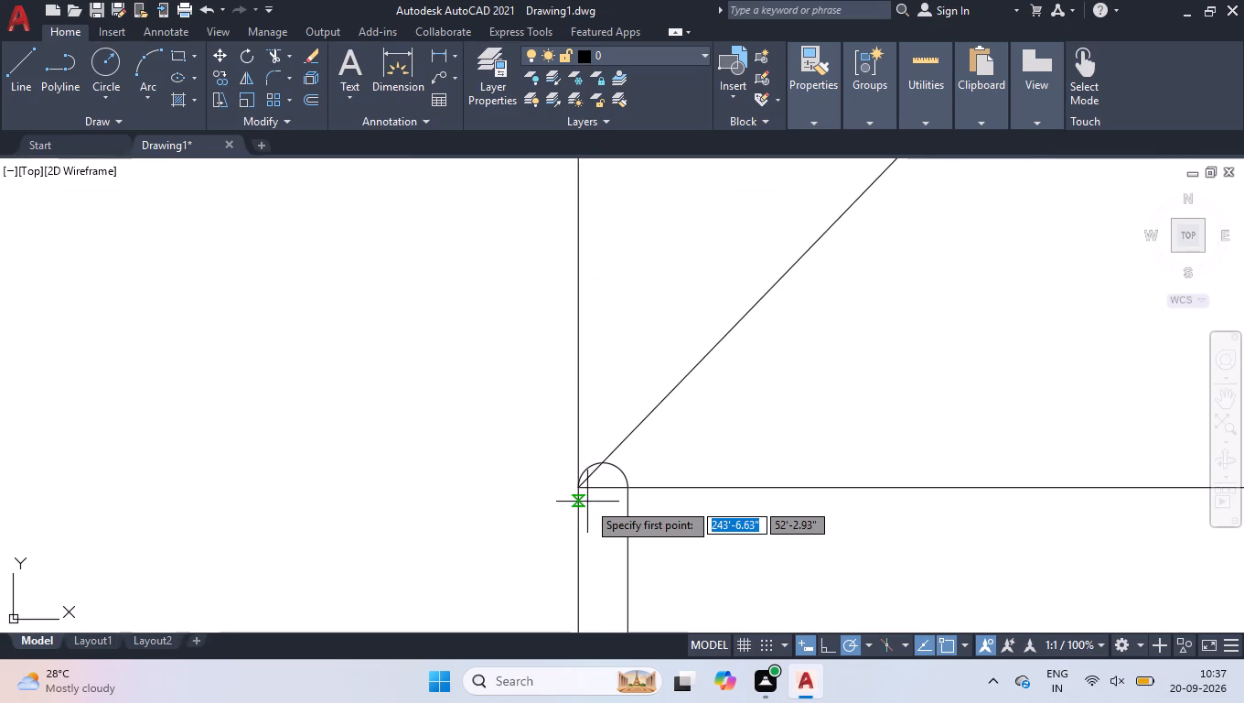
{"action": "left_click", "coordinate": [583, 484]}
{"action": "scroll", "coordinate": [680, 422], "scroll_direction": "down", "scroll_amount": 4}
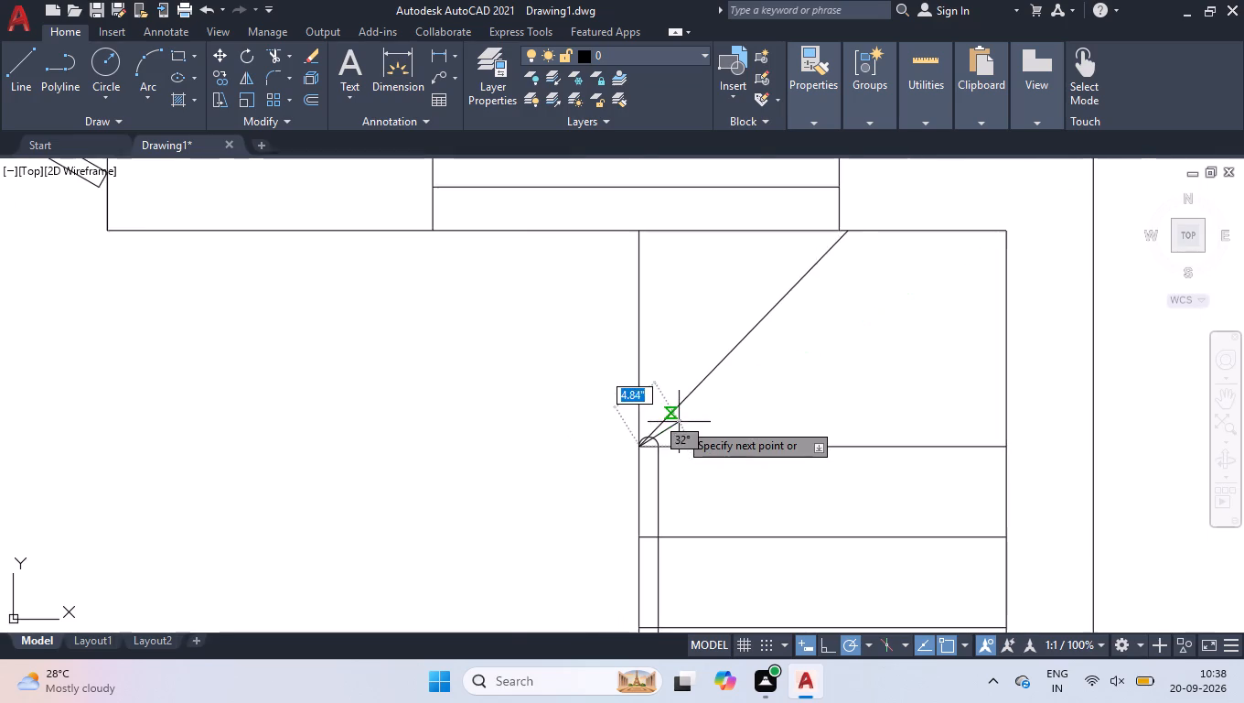
{"action": "scroll", "coordinate": [679, 422], "scroll_direction": "down", "scroll_amount": 2}
{"action": "scroll", "coordinate": [794, 390], "scroll_direction": "up", "scroll_amount": 2}
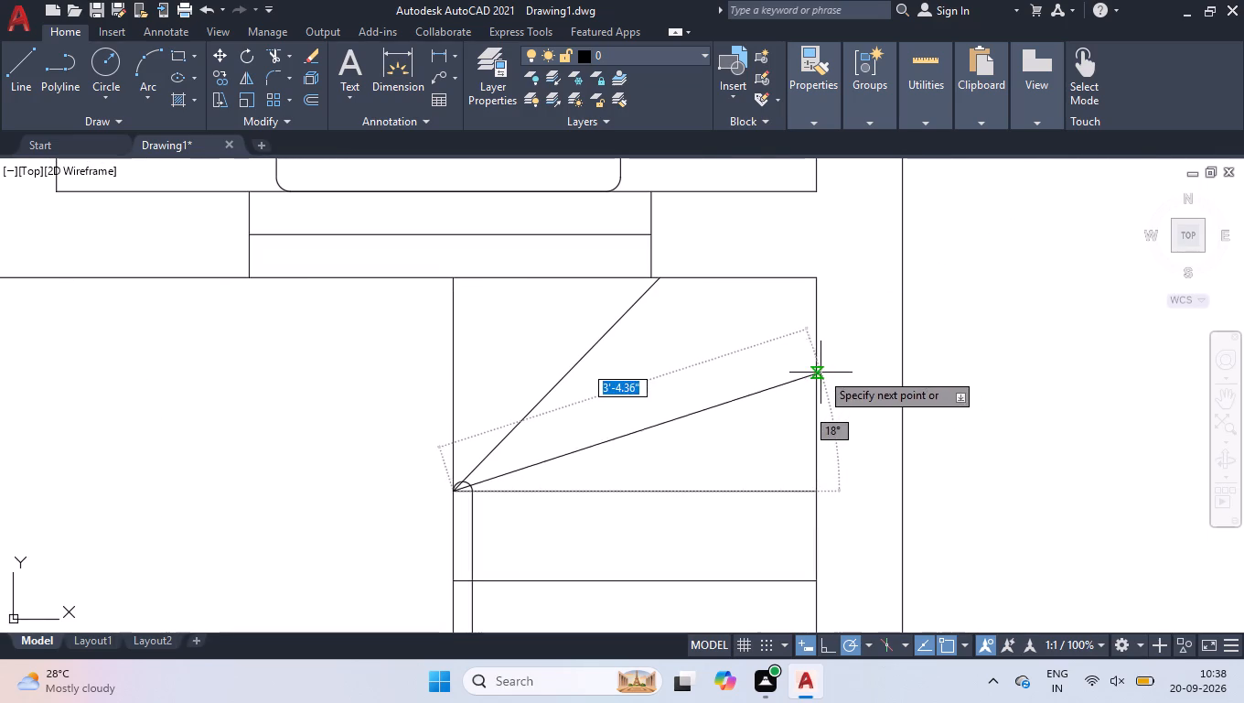
{"action": "left_click", "coordinate": [815, 361]}
{"action": "key", "text": "space"}
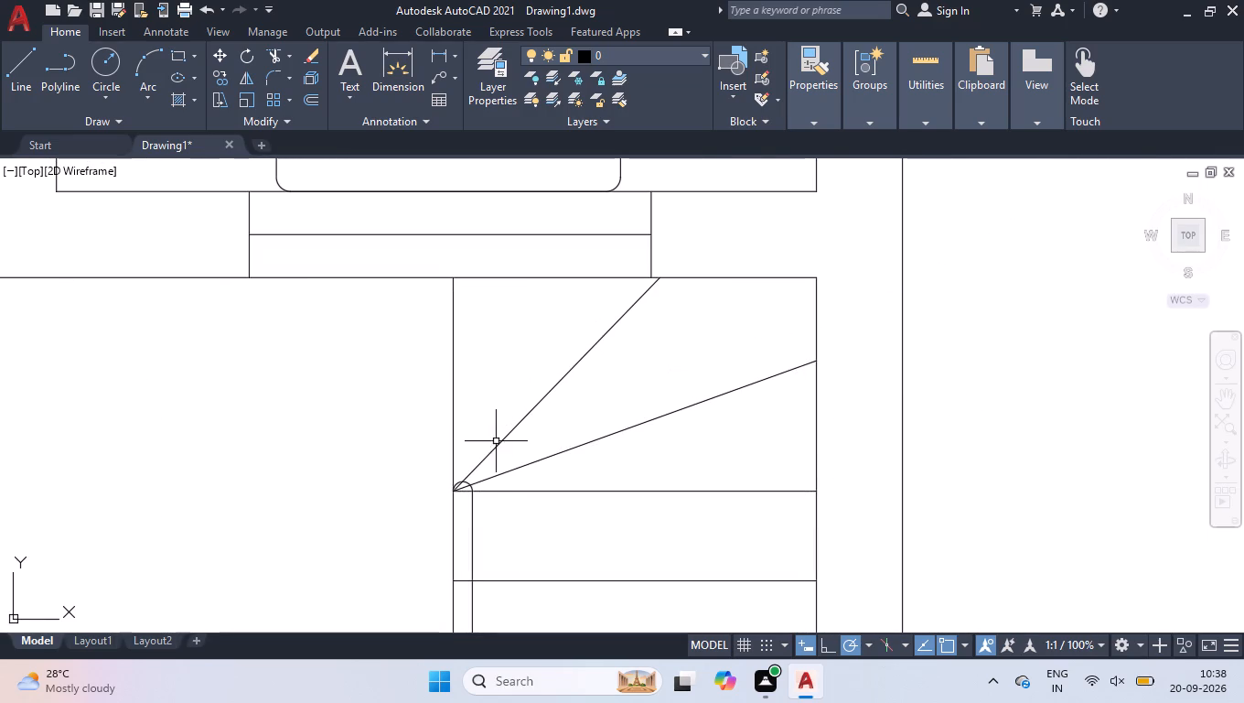
Set the color of all the porch staircase lines to Color 253 and clear the selection.
{"action": "scroll", "coordinate": [451, 498], "scroll_direction": "up", "scroll_amount": 4}
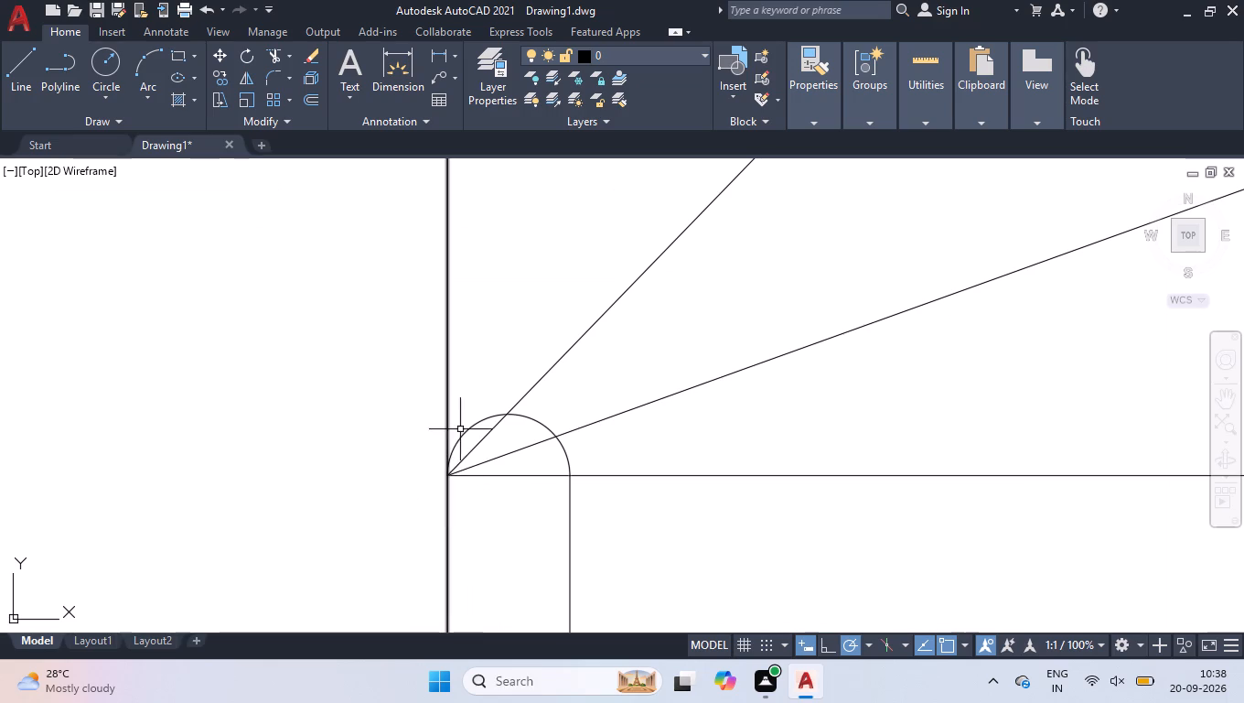
{"action": "scroll", "coordinate": [459, 334], "scroll_direction": "down", "scroll_amount": 1}
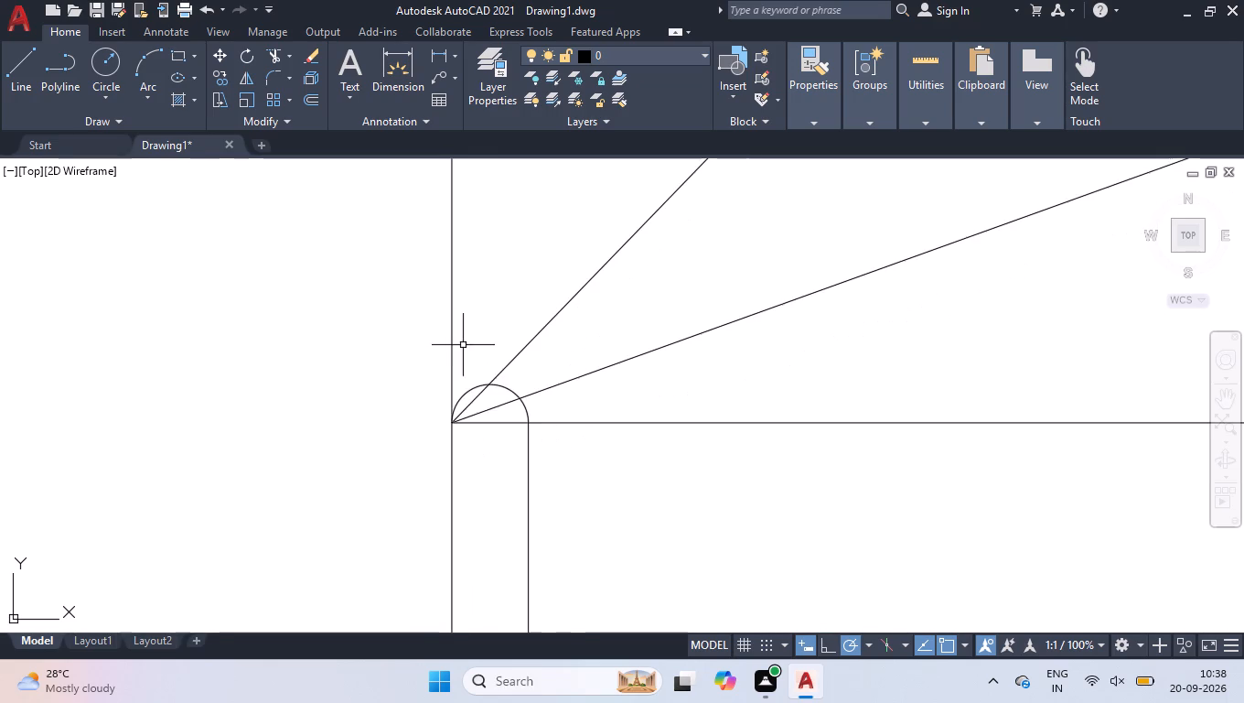
{"action": "scroll", "coordinate": [477, 387], "scroll_direction": "down", "scroll_amount": 7}
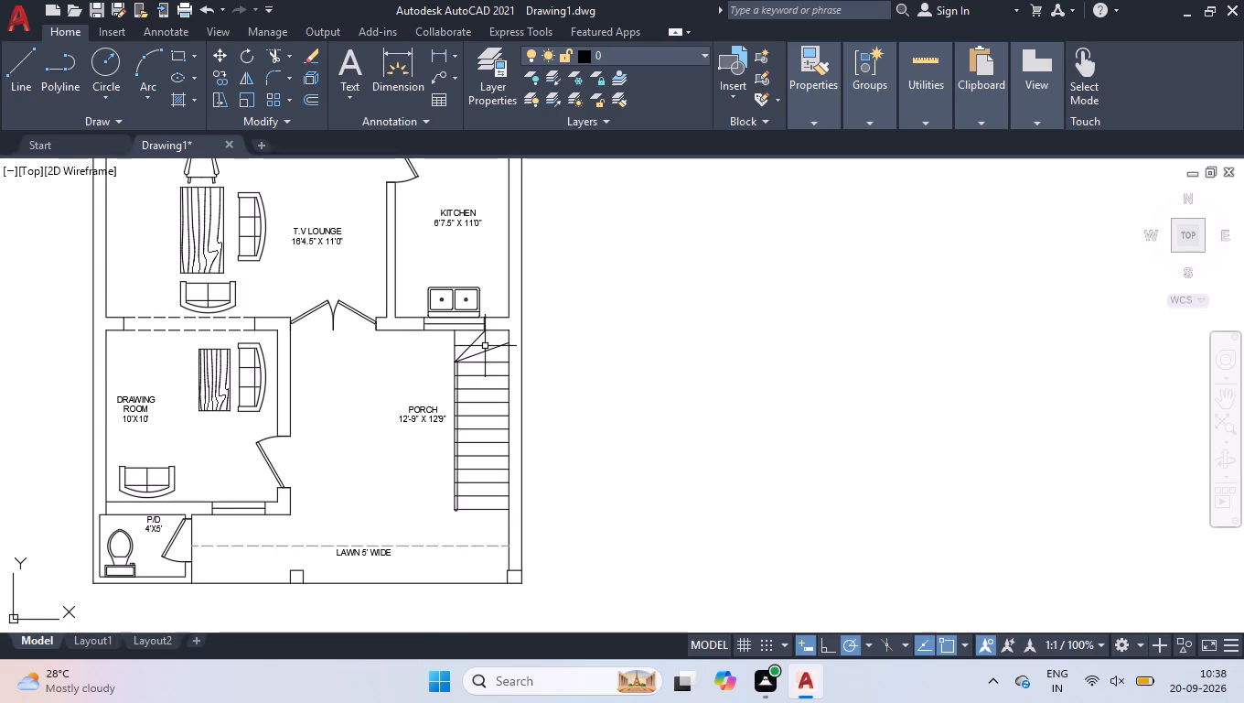
{"action": "left_click", "coordinate": [488, 338]}
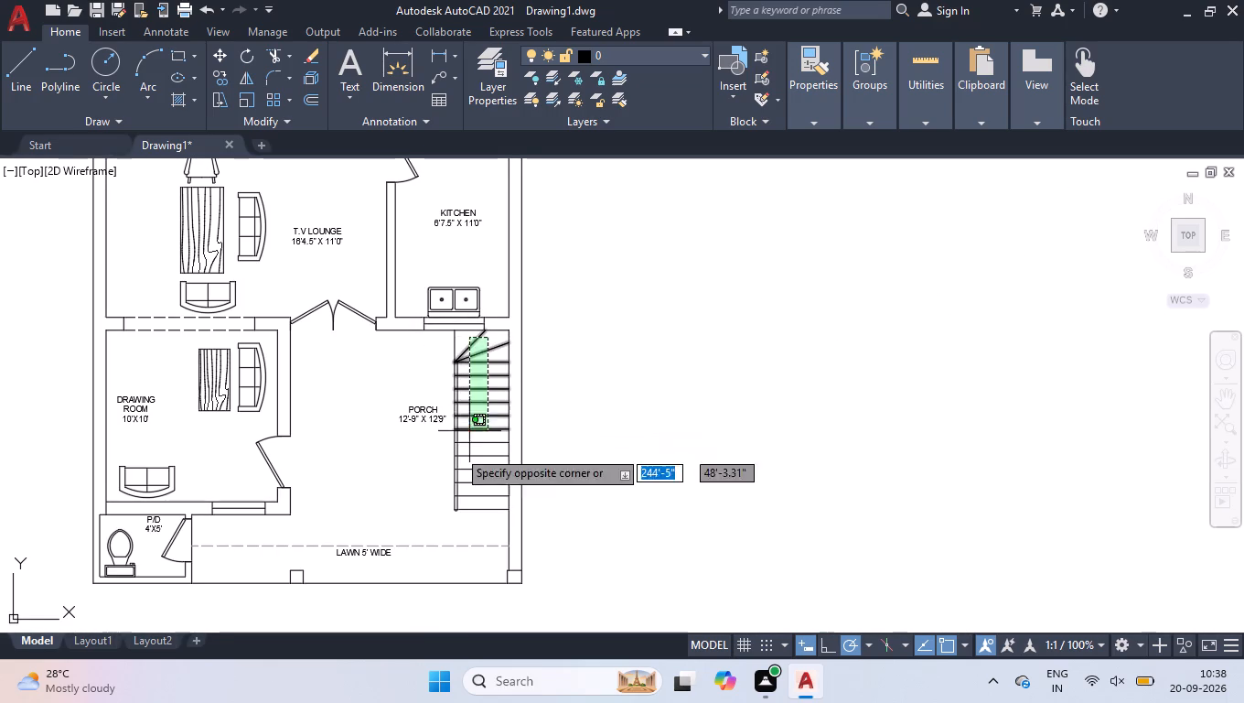
{"action": "left_click", "coordinate": [450, 530]}
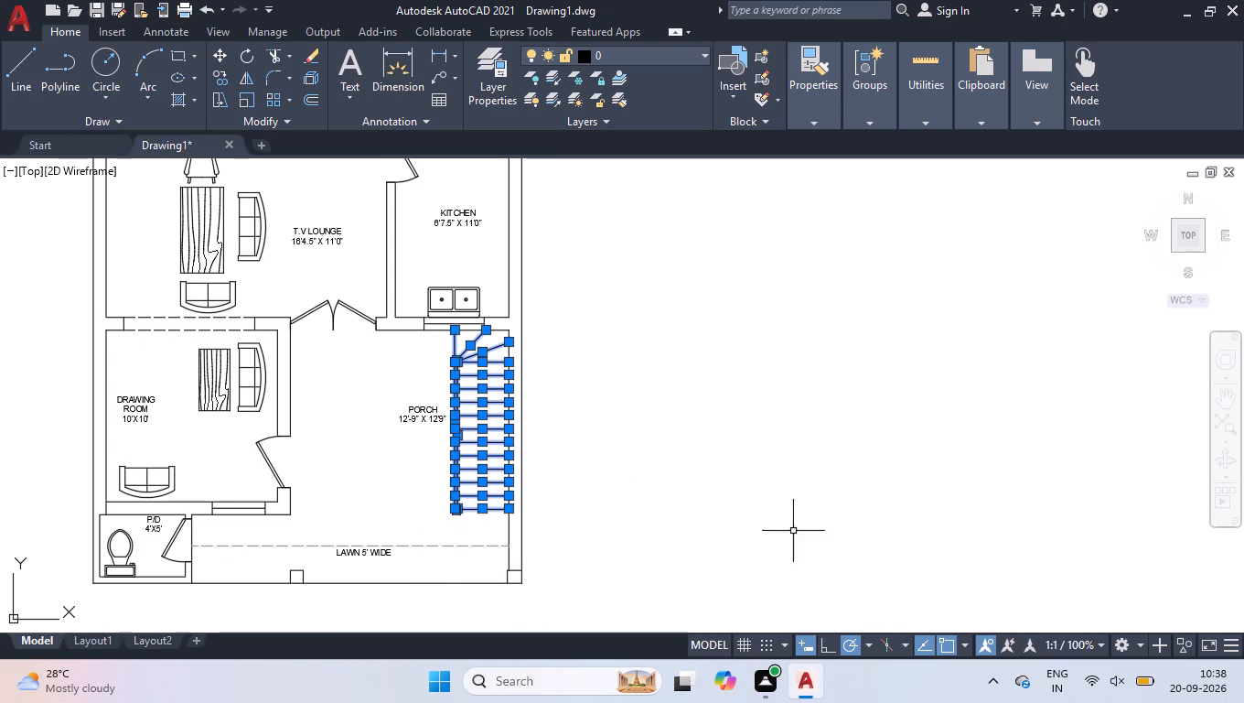
{"action": "key", "text": "ctrl+1"}
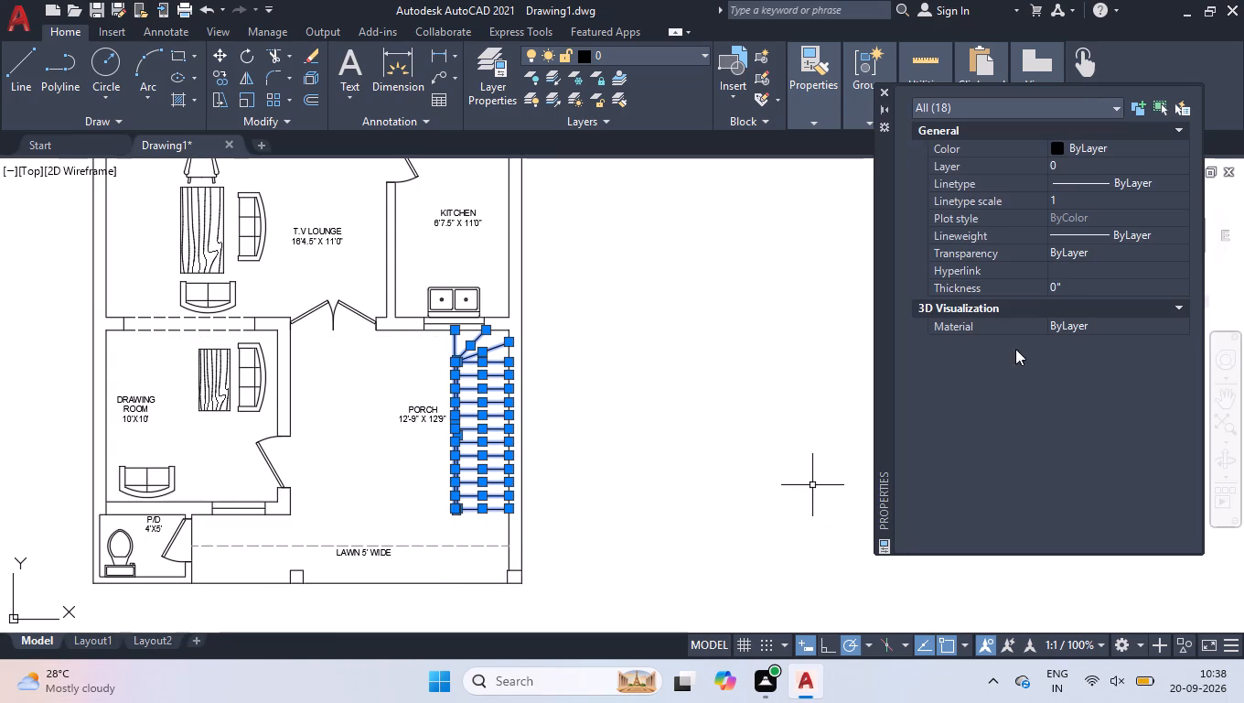
{"action": "double_click", "coordinate": [1100, 140]}
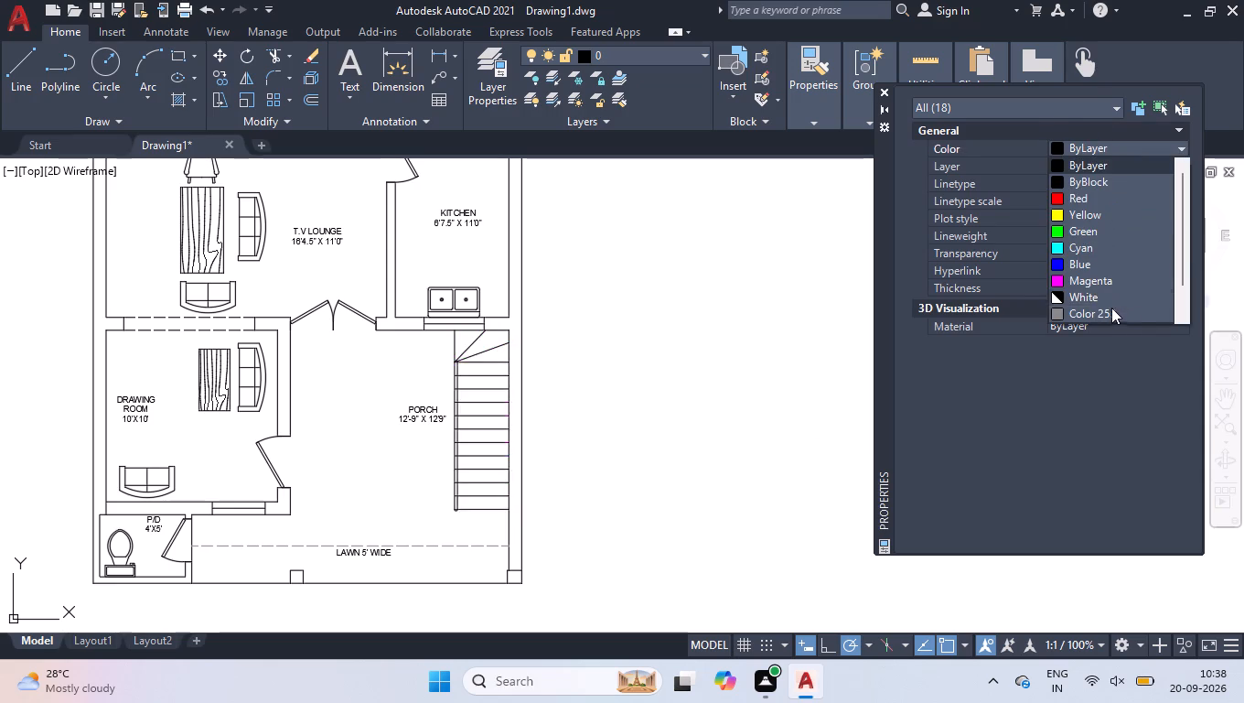
{"action": "left_click", "coordinate": [1111, 308]}
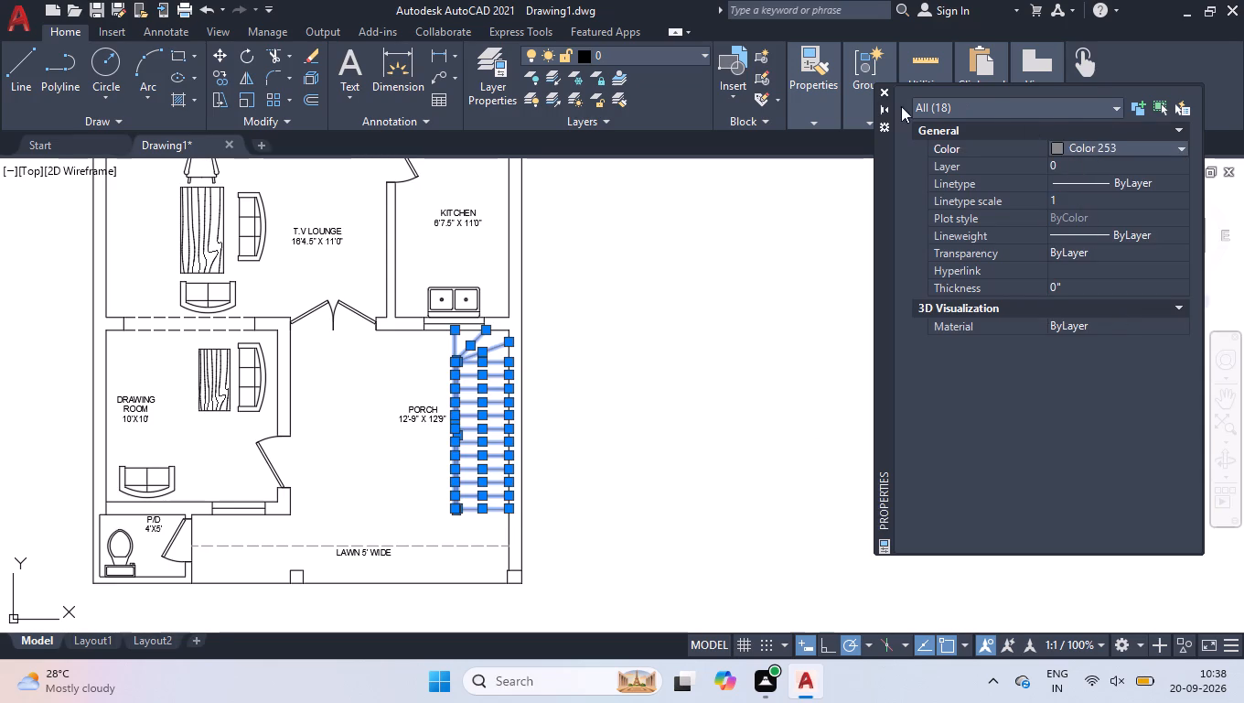
{"action": "left_click", "coordinate": [883, 95]}
{"action": "right_click", "coordinate": [831, 461]}
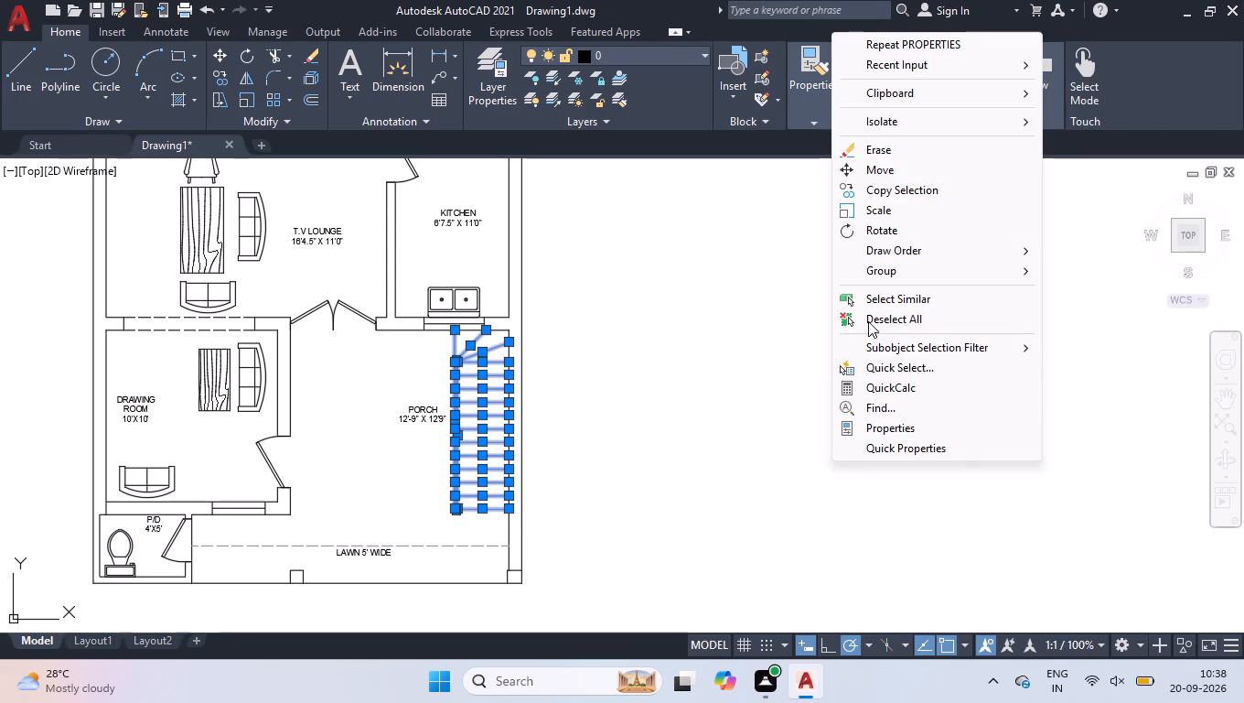
{"action": "left_click", "coordinate": [870, 319]}
{"action": "scroll", "coordinate": [661, 383], "scroll_direction": "down", "scroll_amount": 1}
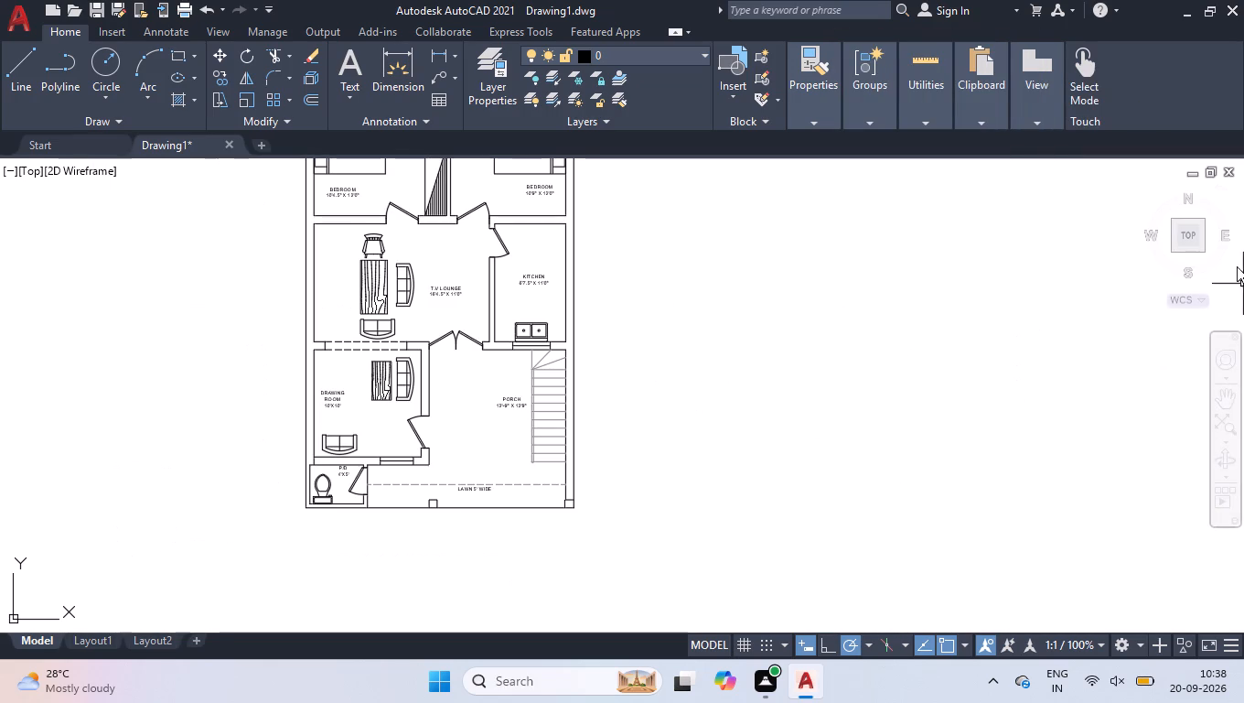
Erase the stray horizontal line lying outside the house plan.
{"action": "left_click", "coordinate": [1189, 235]}
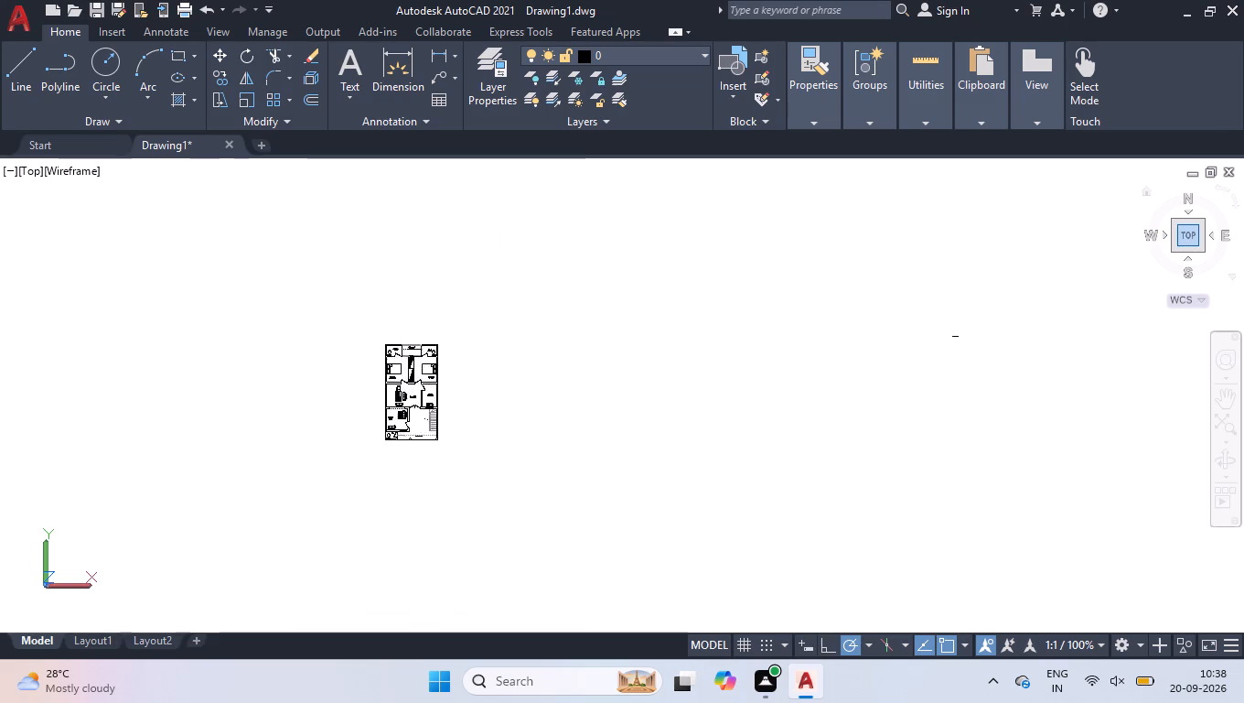
{"action": "scroll", "coordinate": [854, 351], "scroll_direction": "up", "scroll_amount": 7}
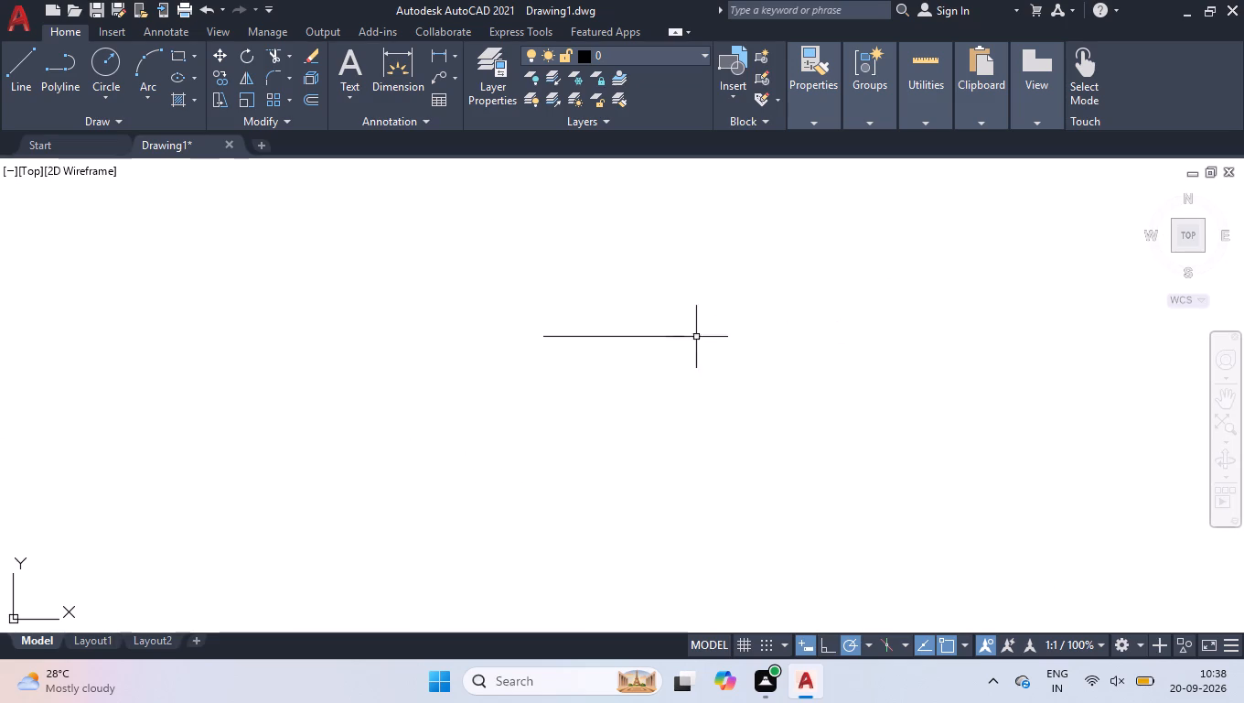
{"action": "left_click_drag", "start_coordinate": [704, 306], "coordinate": [700, 316]}
{"action": "left_click", "coordinate": [597, 402]}
{"action": "key", "text": "Delete"}
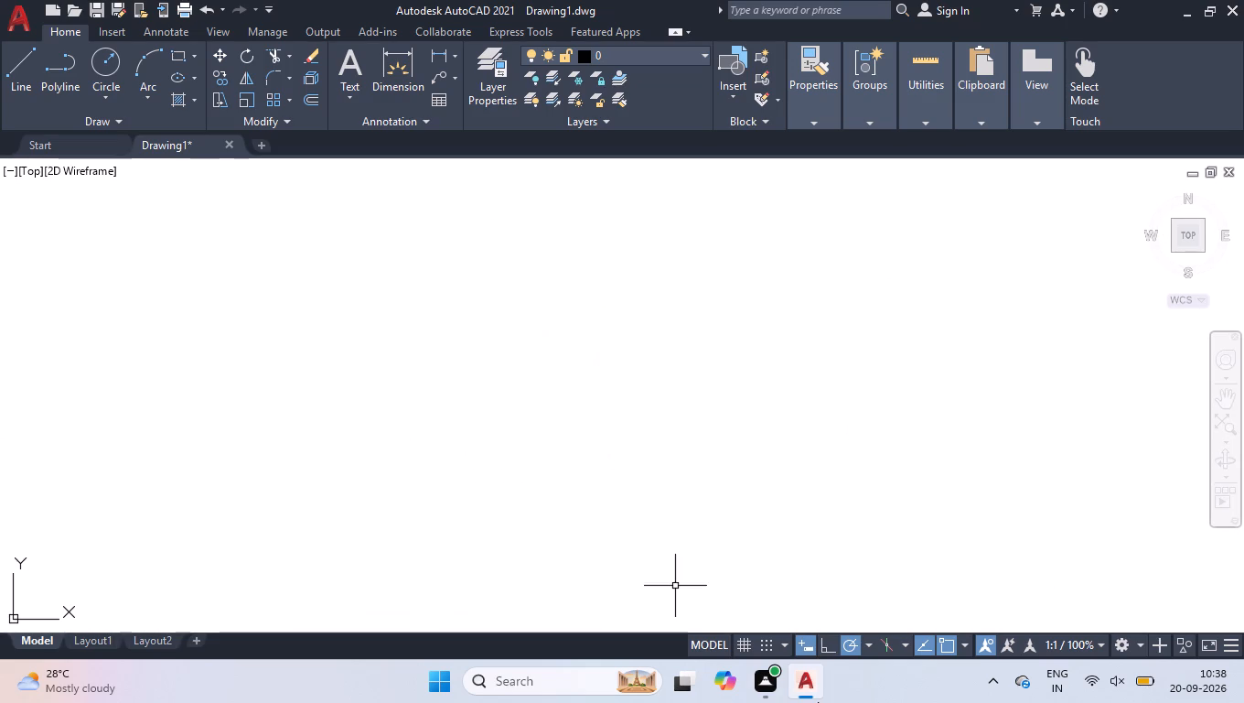
With Ortho on, add a linear dimension for the plan's overall width between the outer corners above the toilets.
{"action": "left_click", "coordinate": [1184, 231]}
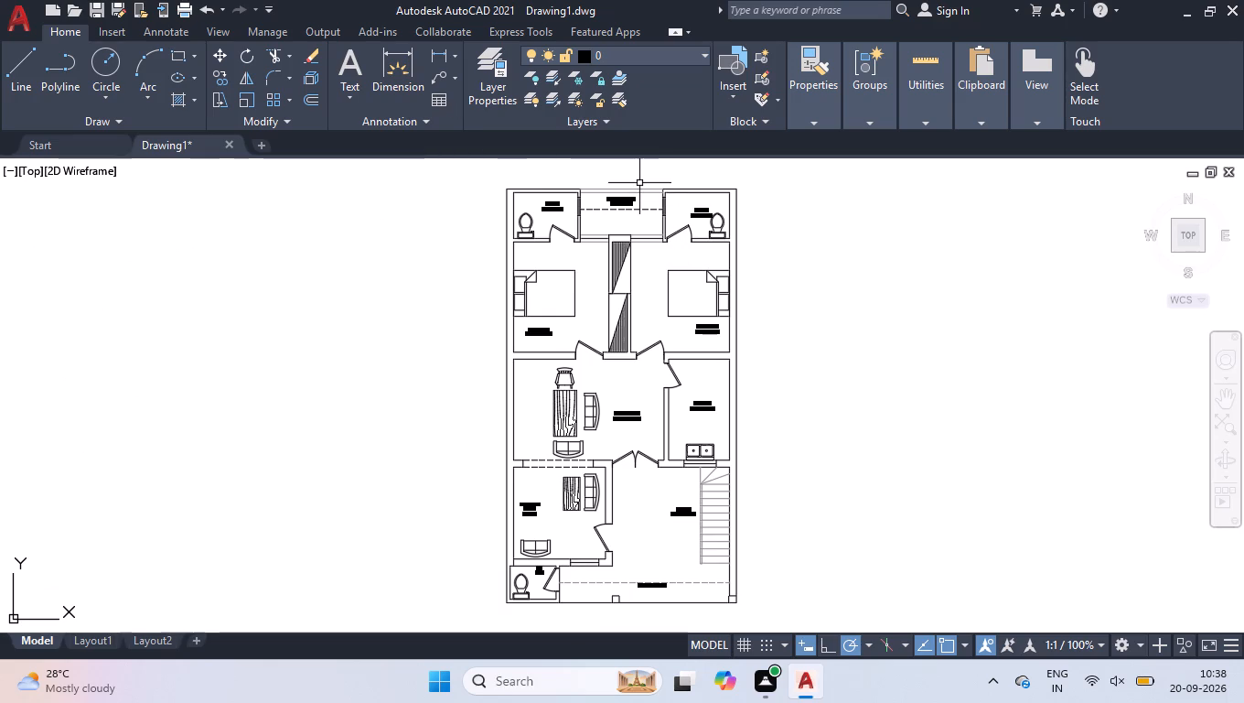
{"action": "type", "text": "DLI"}
{"action": "key", "text": "Return"}
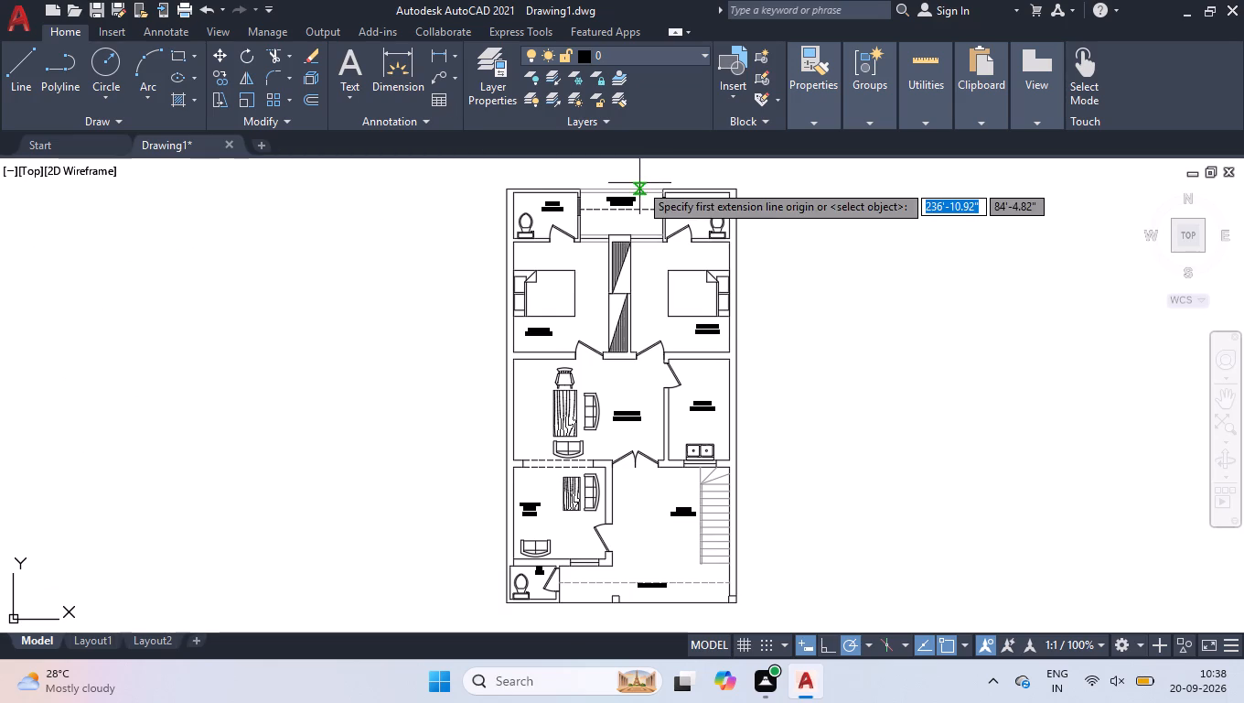
{"action": "left_click", "coordinate": [824, 648]}
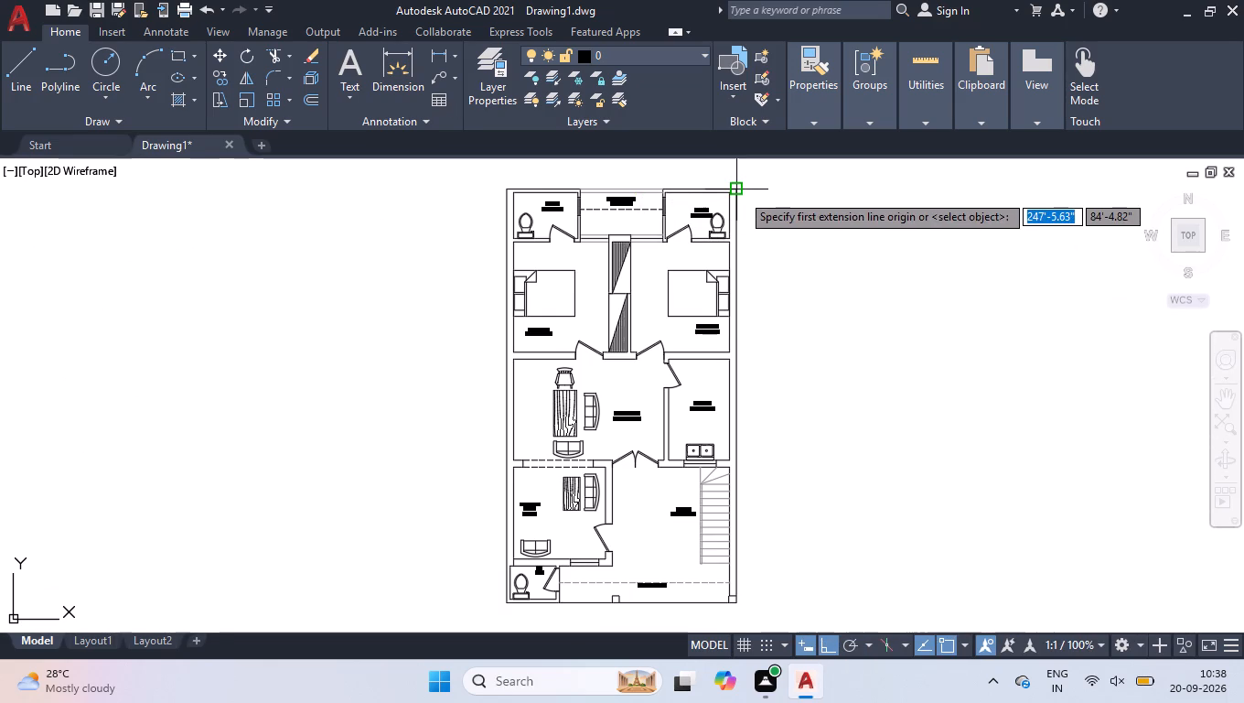
{"action": "left_click", "coordinate": [737, 190]}
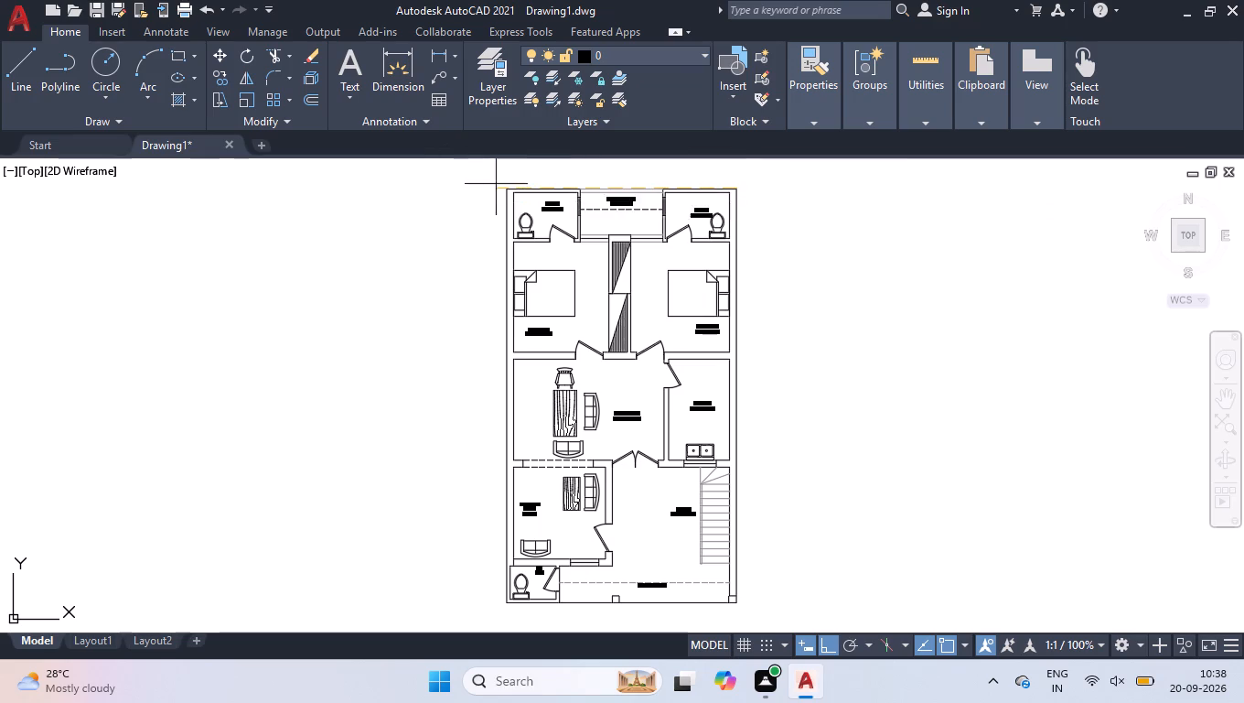
{"action": "left_click", "coordinate": [503, 184]}
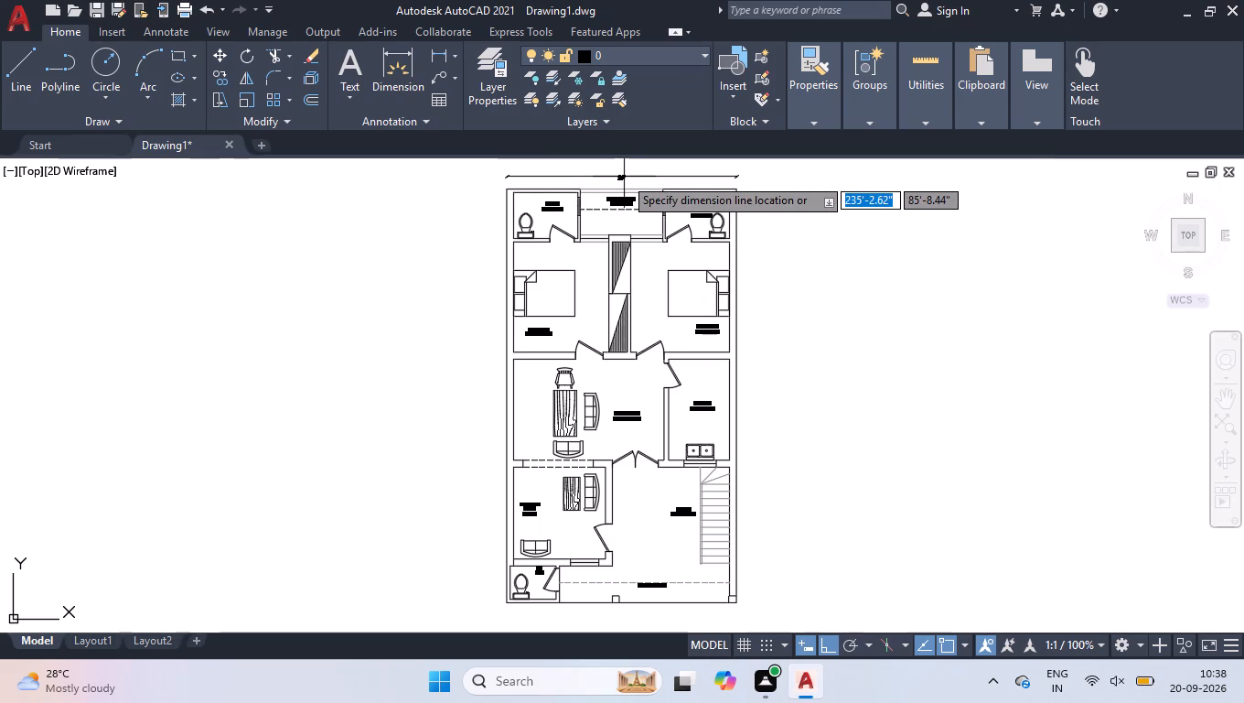
{"action": "left_click", "coordinate": [624, 177]}
Move the overall width dimension about 6 inches closer to the outer wall and clear the selection.
{"action": "scroll", "coordinate": [627, 170], "scroll_direction": "up", "scroll_amount": 4}
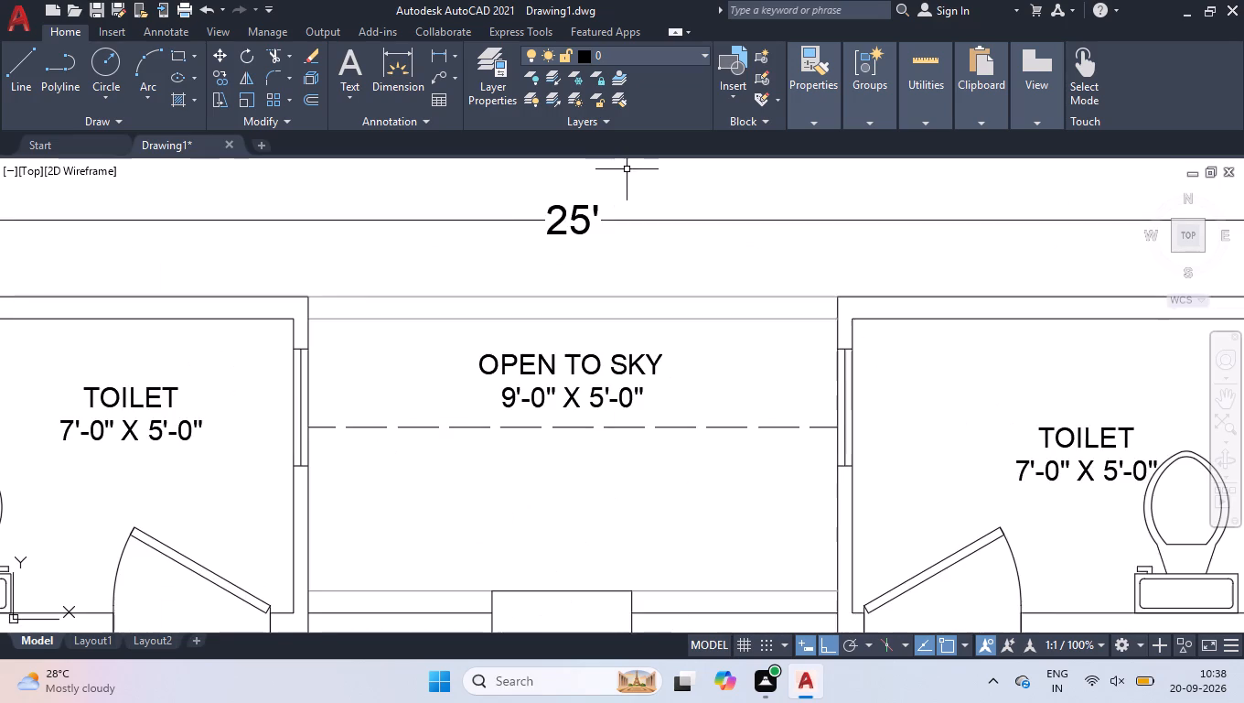
{"action": "scroll", "coordinate": [606, 184], "scroll_direction": "up", "scroll_amount": 1}
{"action": "scroll", "coordinate": [584, 236], "scroll_direction": "down", "scroll_amount": 1}
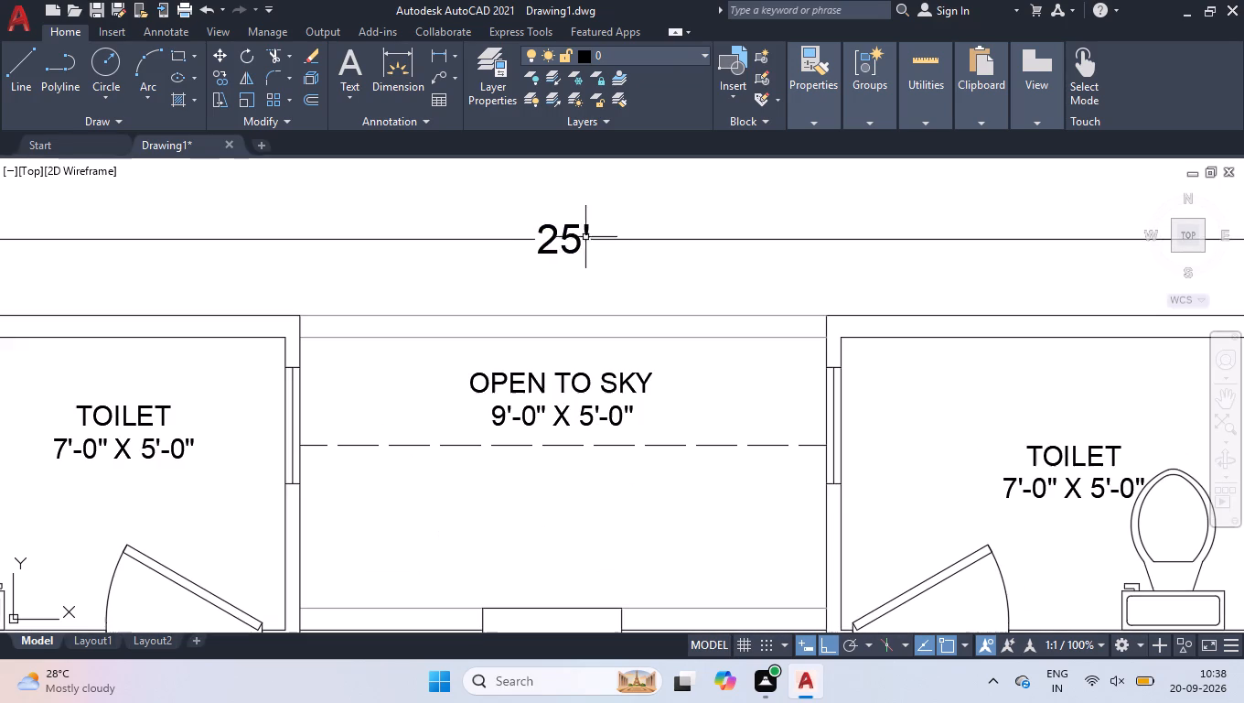
{"action": "left_click", "coordinate": [589, 241]}
{"action": "scroll", "coordinate": [539, 221], "scroll_direction": "down", "scroll_amount": 3}
{"action": "scroll", "coordinate": [539, 238], "scroll_direction": "up", "scroll_amount": 4}
{"action": "left_click", "coordinate": [557, 199]}
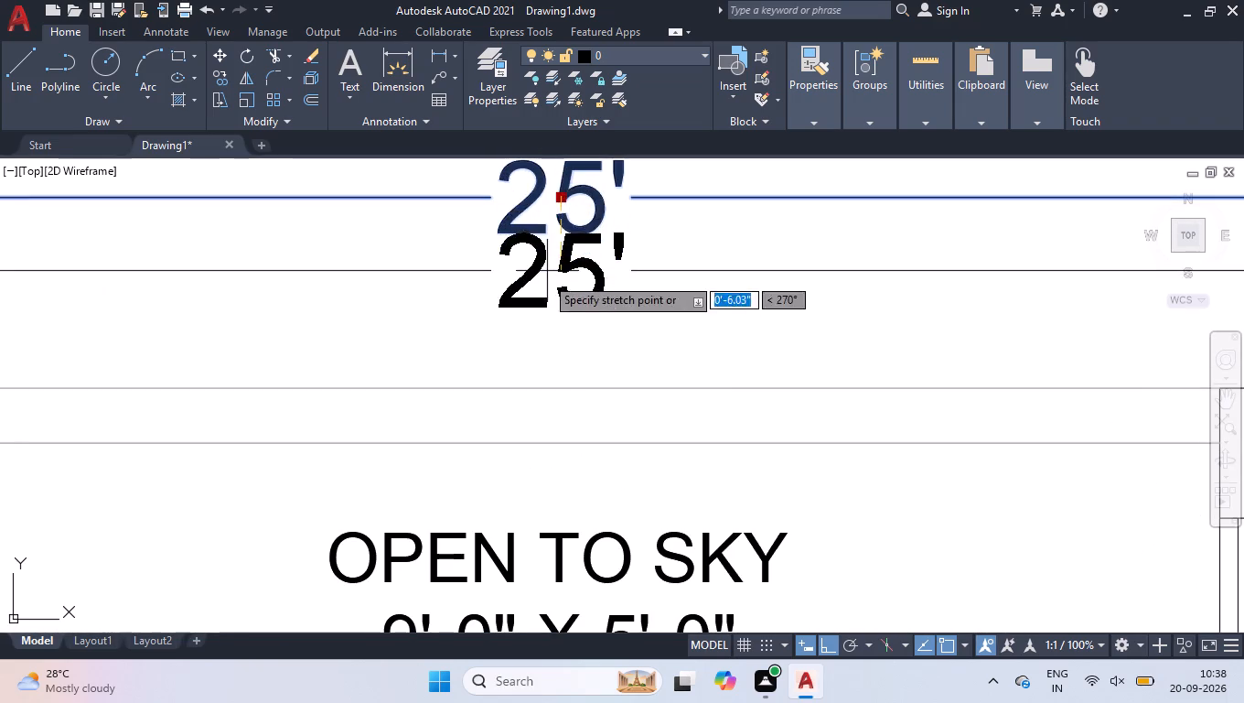
{"action": "left_click", "coordinate": [545, 276]}
{"action": "right_click", "coordinate": [546, 223]}
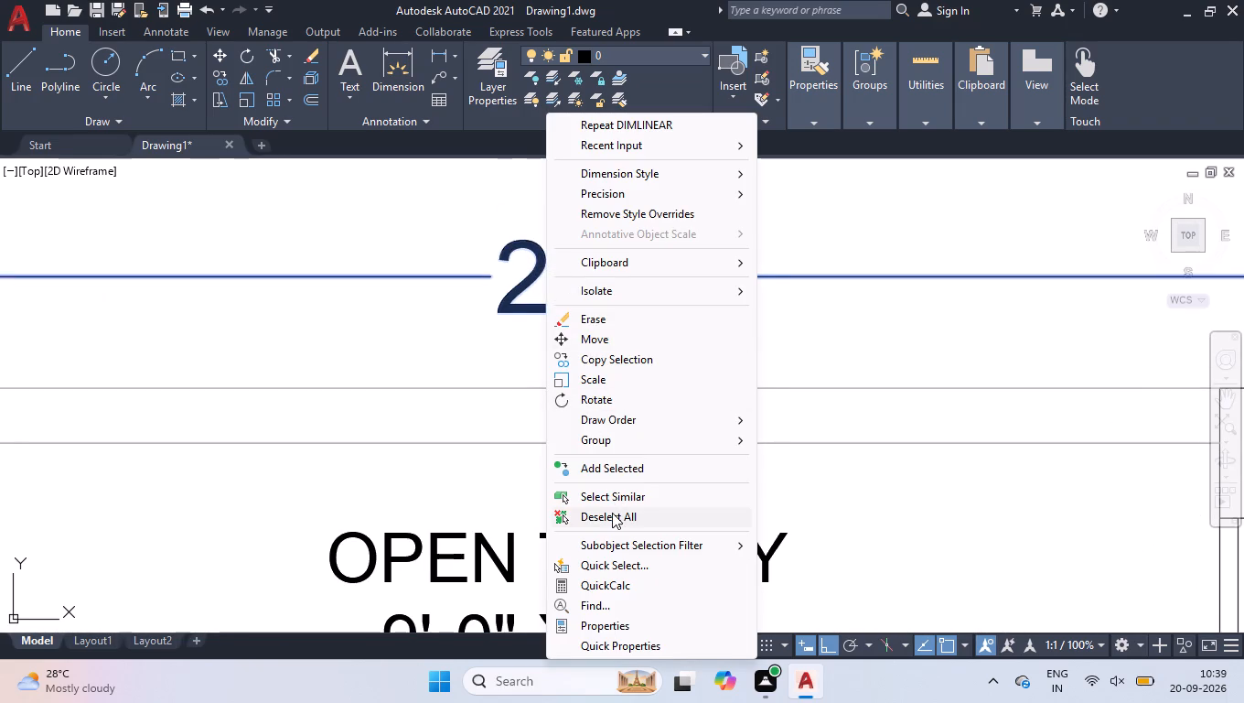
{"action": "left_click", "coordinate": [612, 513]}
Add a vertical linear dimension for the plan's overall length, just outside the outer wall on the kitchen and staircase side.
{"action": "scroll", "coordinate": [565, 219], "scroll_direction": "down", "scroll_amount": 2}
{"action": "scroll", "coordinate": [619, 379], "scroll_direction": "down", "scroll_amount": 3}
{"action": "scroll", "coordinate": [692, 287], "scroll_direction": "down", "scroll_amount": 2}
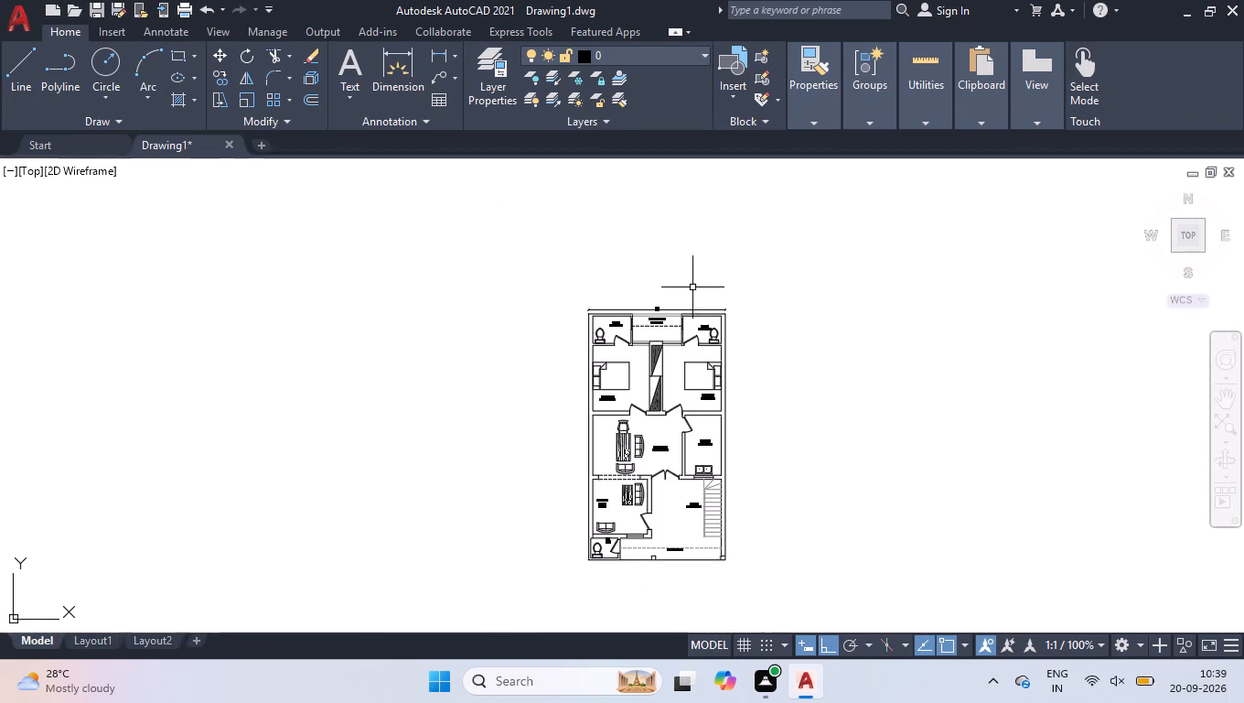
{"action": "scroll", "coordinate": [722, 392], "scroll_direction": "up", "scroll_amount": 1}
{"action": "key", "text": "d"}
{"action": "type", "text": "LI"}
{"action": "key", "text": "Return"}
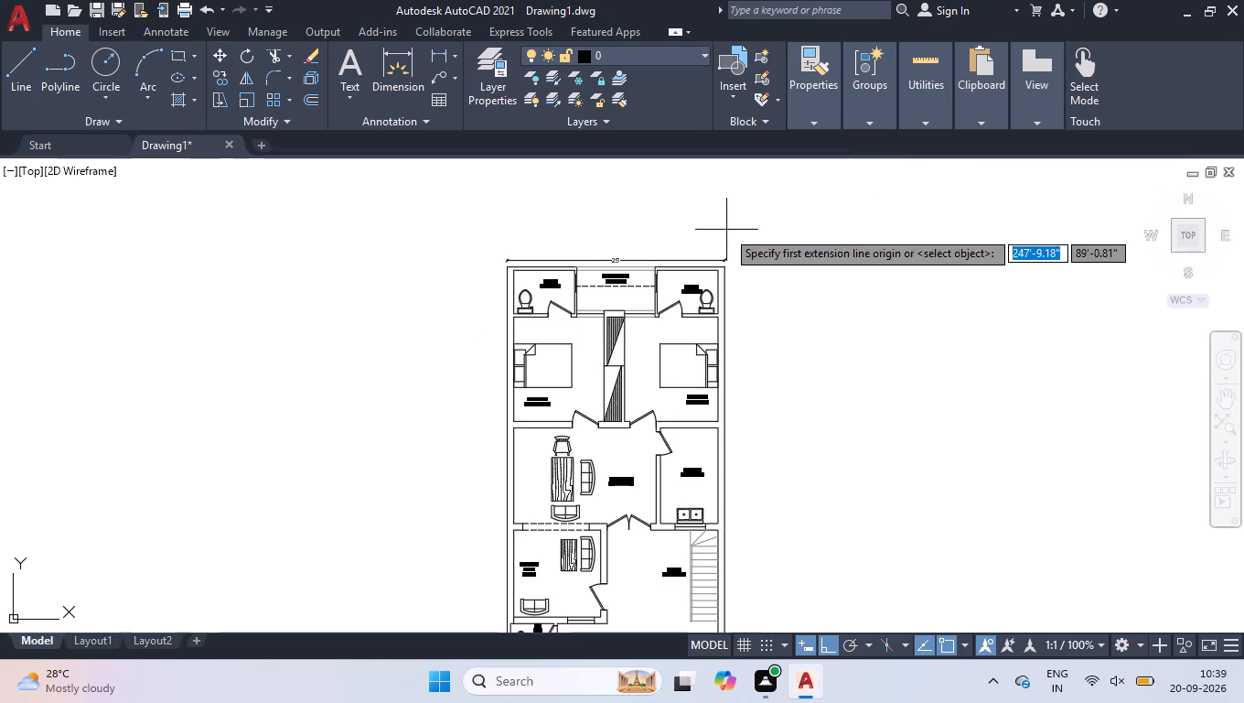
{"action": "scroll", "coordinate": [704, 267], "scroll_direction": "up", "scroll_amount": 4}
{"action": "scroll", "coordinate": [800, 293], "scroll_direction": "up", "scroll_amount": 2}
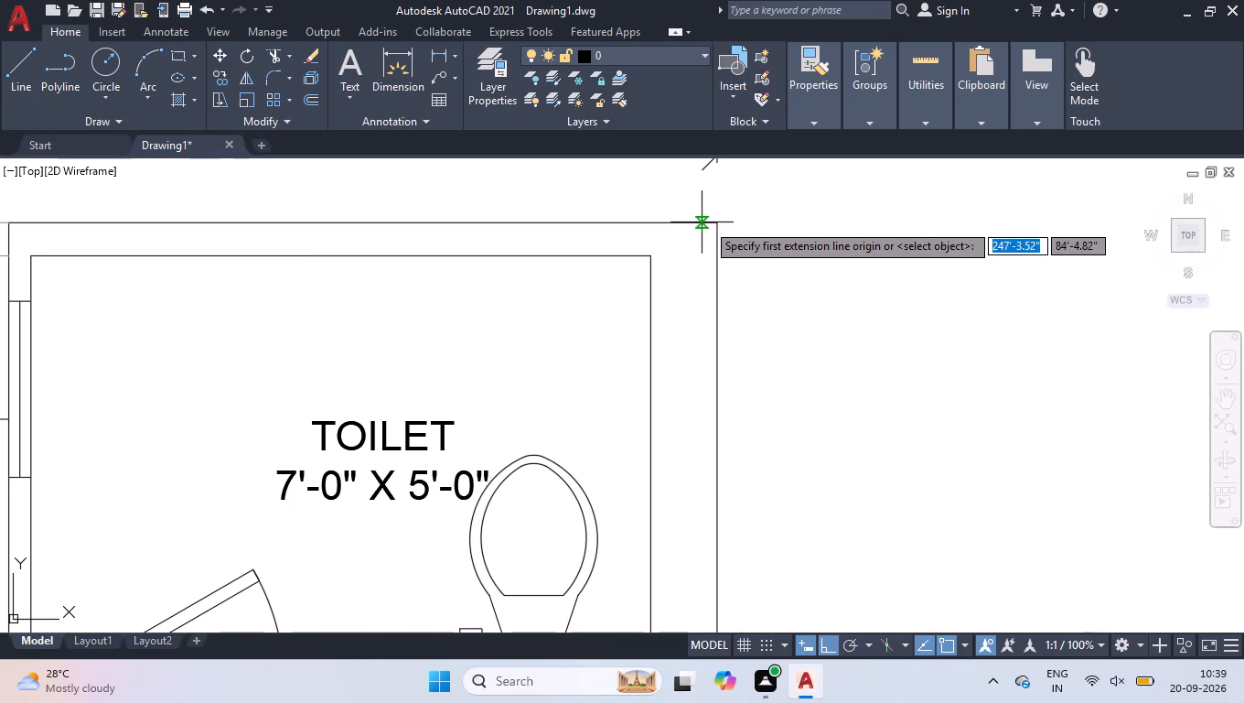
{"action": "left_click", "coordinate": [715, 222]}
{"action": "scroll", "coordinate": [726, 199], "scroll_direction": "down", "scroll_amount": 3}
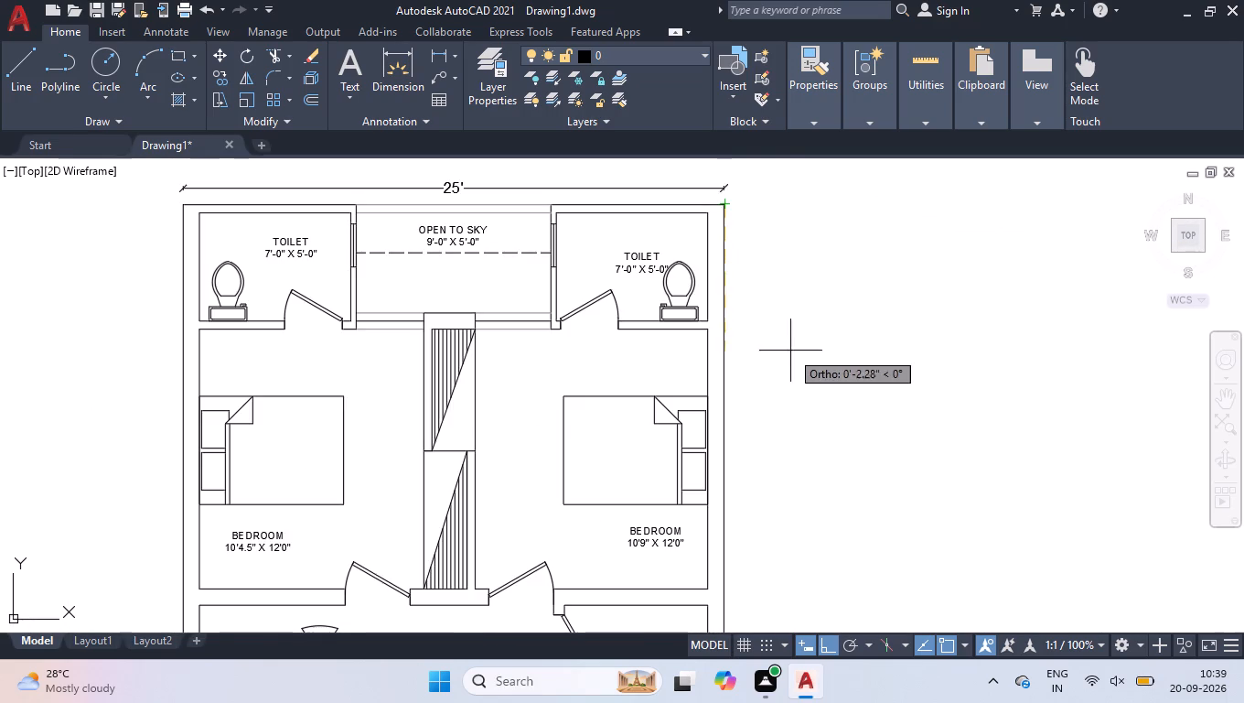
{"action": "scroll", "coordinate": [777, 333], "scroll_direction": "down", "scroll_amount": 2}
{"action": "scroll", "coordinate": [793, 449], "scroll_direction": "down", "scroll_amount": 1}
{"action": "scroll", "coordinate": [793, 594], "scroll_direction": "up", "scroll_amount": 3}
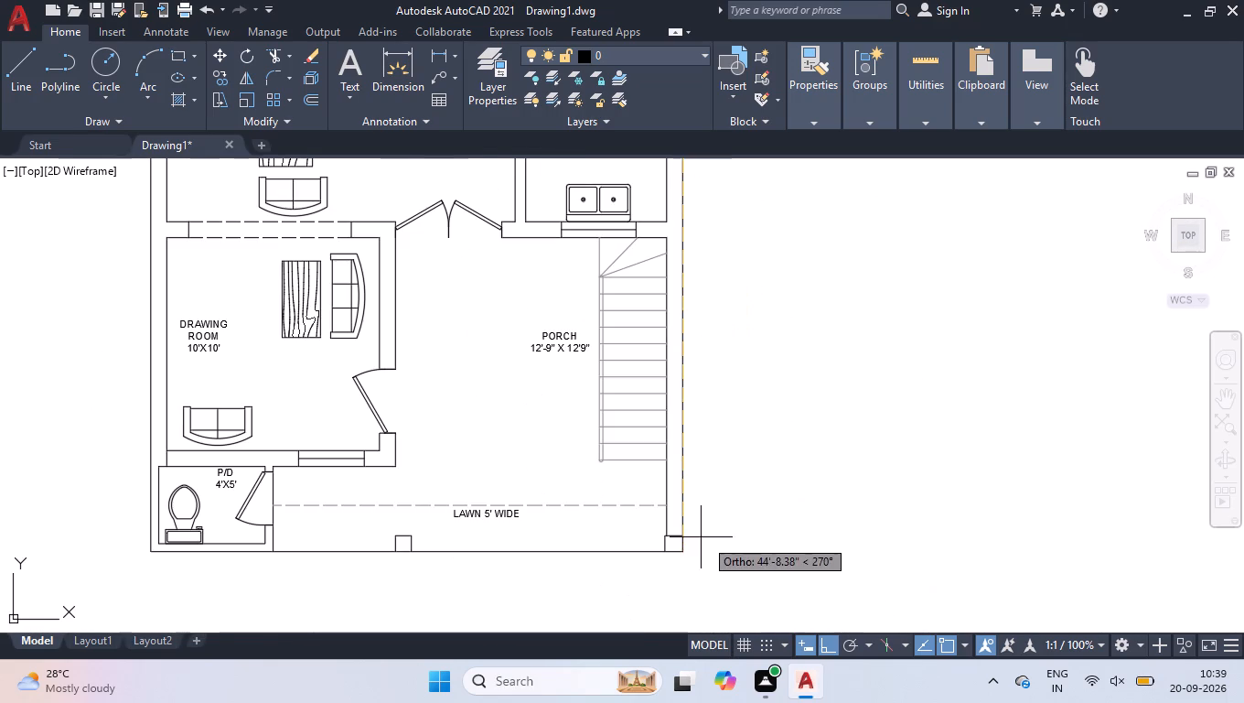
{"action": "scroll", "coordinate": [701, 569], "scroll_direction": "up", "scroll_amount": 3}
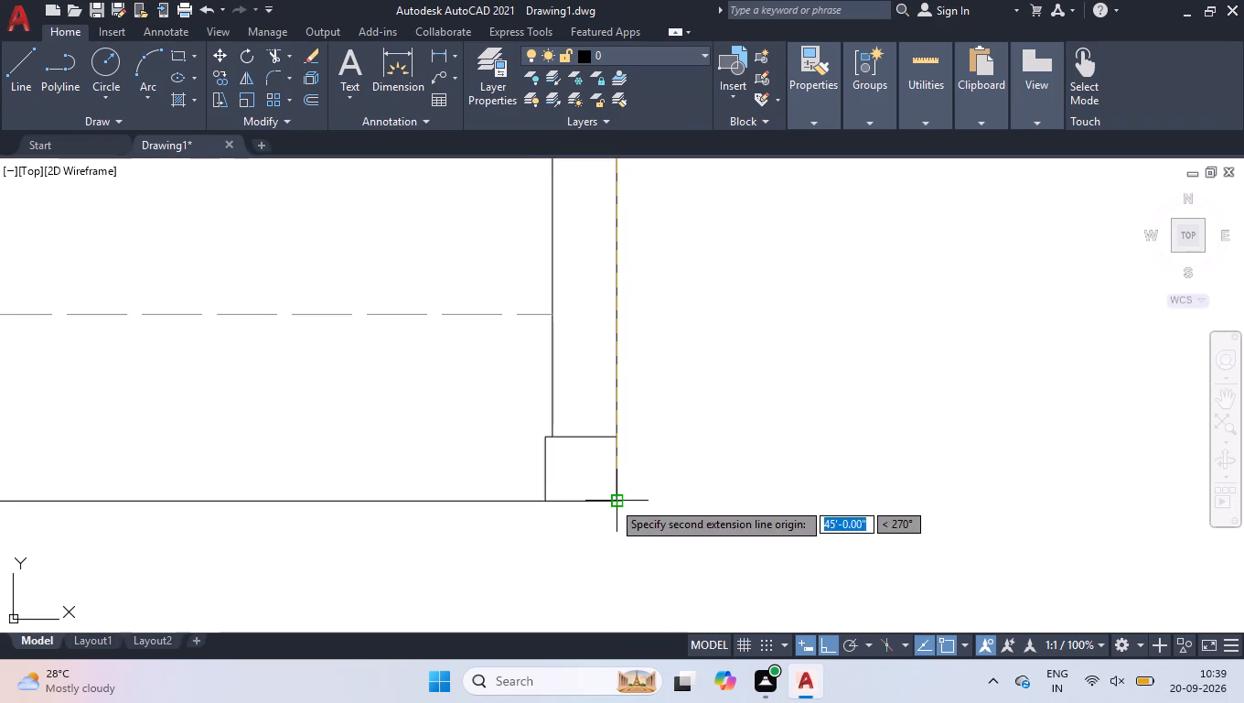
{"action": "left_click", "coordinate": [609, 499]}
{"action": "scroll", "coordinate": [668, 447], "scroll_direction": "down", "scroll_amount": 7}
{"action": "scroll", "coordinate": [658, 261], "scroll_direction": "up", "scroll_amount": 2}
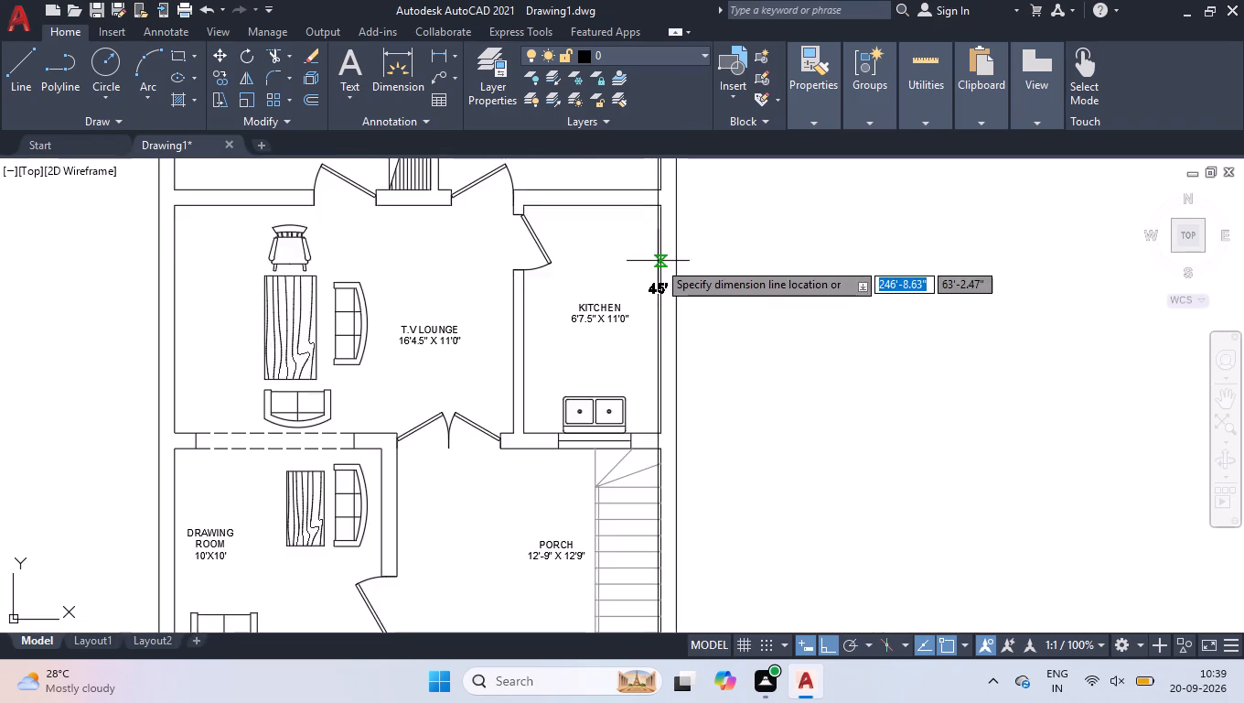
{"action": "scroll", "coordinate": [658, 261], "scroll_direction": "up", "scroll_amount": 3}
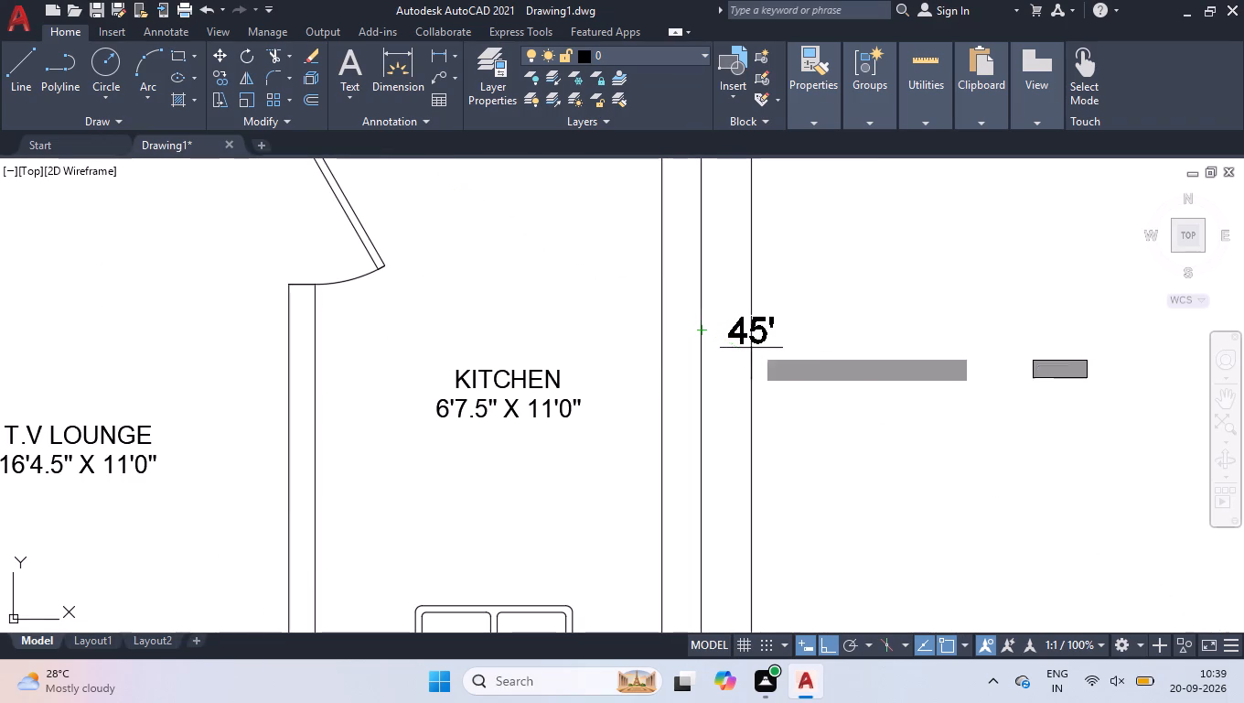
{"action": "left_click", "coordinate": [754, 344]}
{"action": "scroll", "coordinate": [770, 416], "scroll_direction": "down", "scroll_amount": 2}
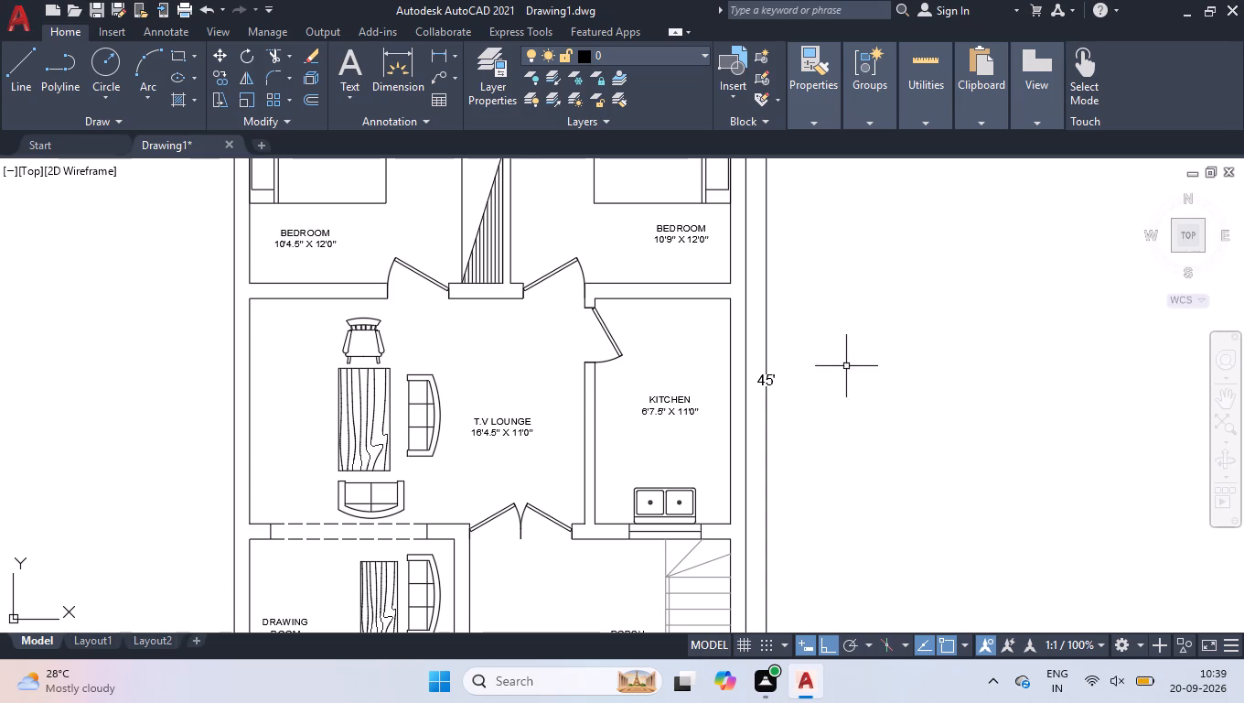
Review the whole dimensioned floor plan, then examine the drawing room label up close.
{"action": "scroll", "coordinate": [837, 423], "scroll_direction": "down", "scroll_amount": 1}
{"action": "scroll", "coordinate": [500, 389], "scroll_direction": "down", "scroll_amount": 1}
{"action": "left_click", "coordinate": [1186, 239]}
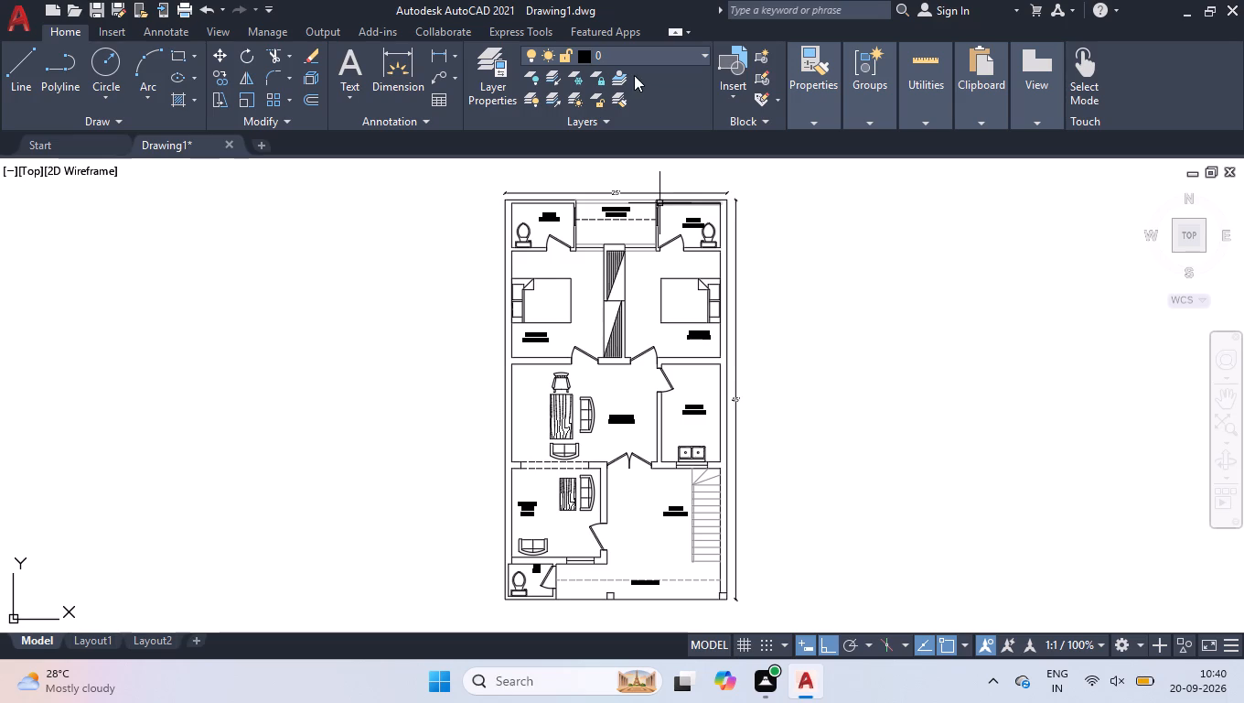
{"action": "left_click", "coordinate": [1185, 238]}
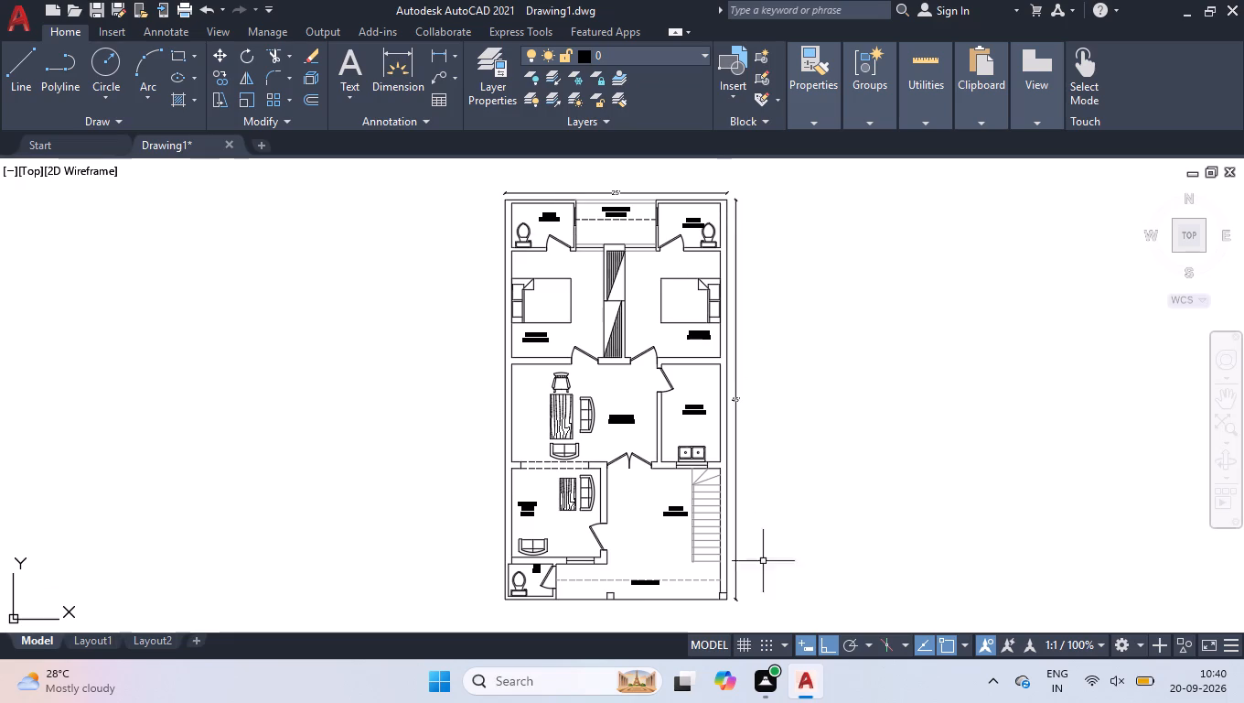
{"action": "scroll", "coordinate": [590, 605], "scroll_direction": "up", "scroll_amount": 1}
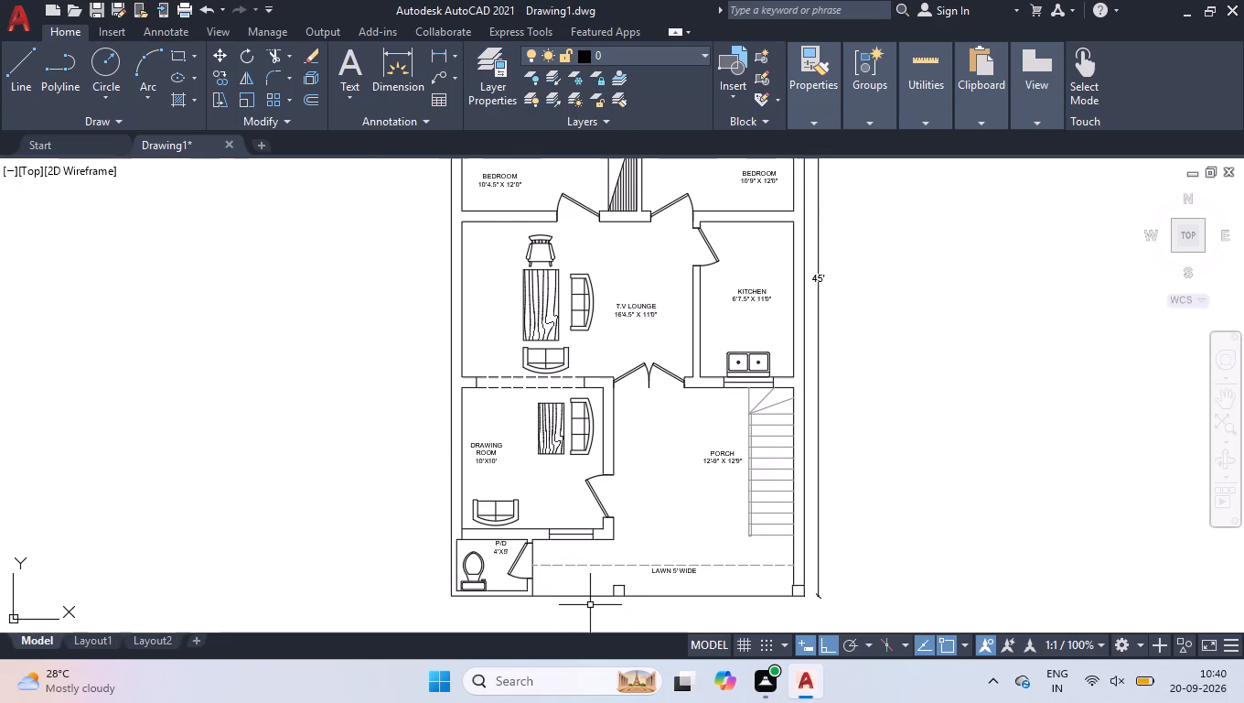
{"action": "scroll", "coordinate": [590, 605], "scroll_direction": "up", "scroll_amount": 1}
{"action": "scroll", "coordinate": [411, 378], "scroll_direction": "up", "scroll_amount": 4}
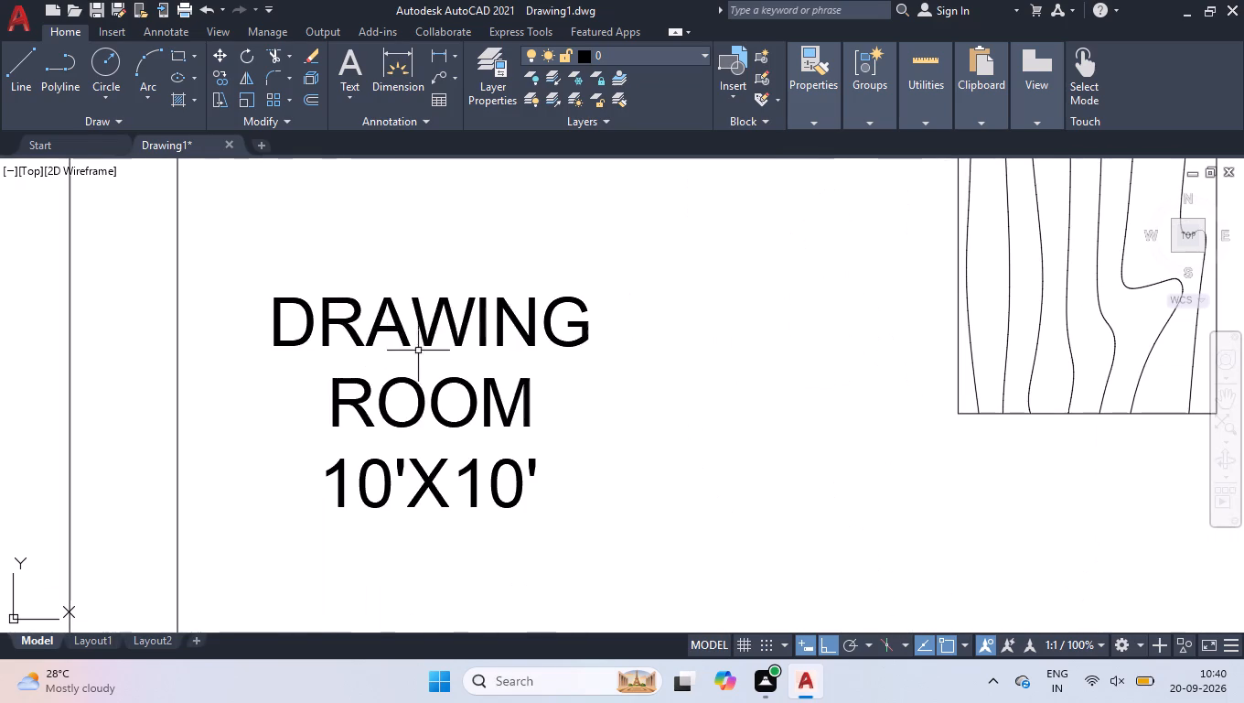
Widen the drawing room label's text frame by about 2 feet so DRAWING ROOM fits on one line, and clear the selection.
{"action": "left_click", "coordinate": [417, 306]}
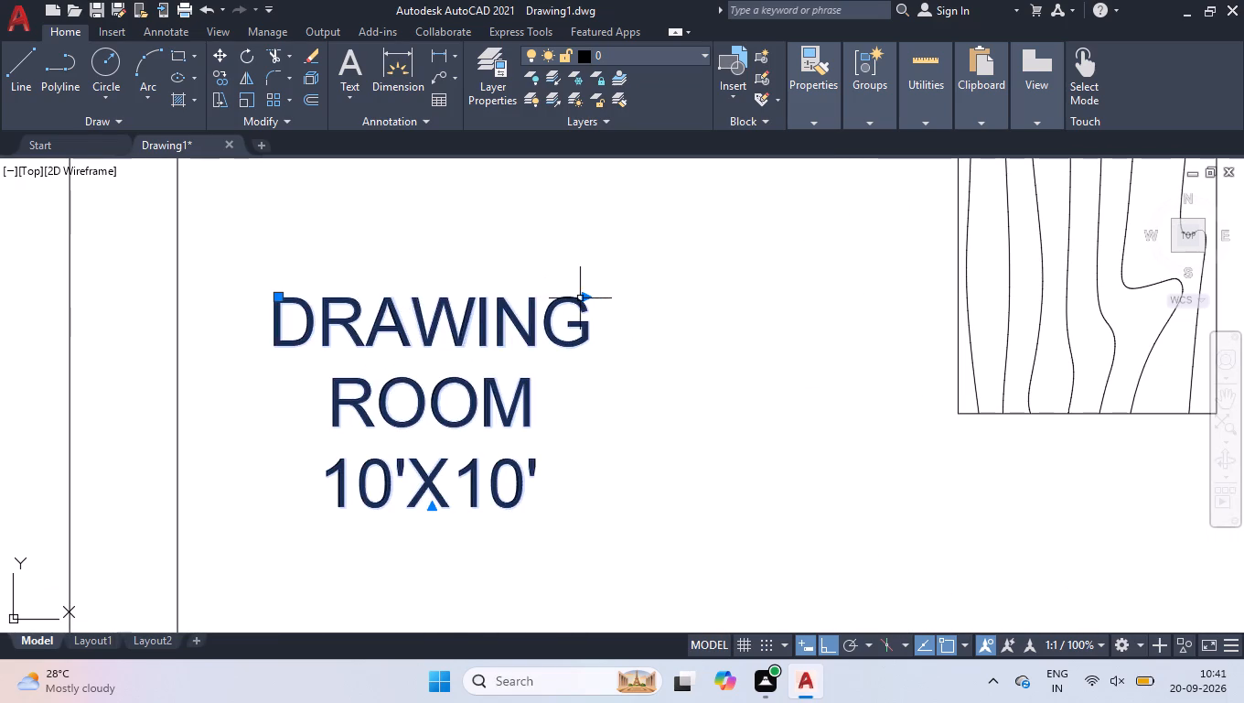
{"action": "left_click", "coordinate": [584, 297]}
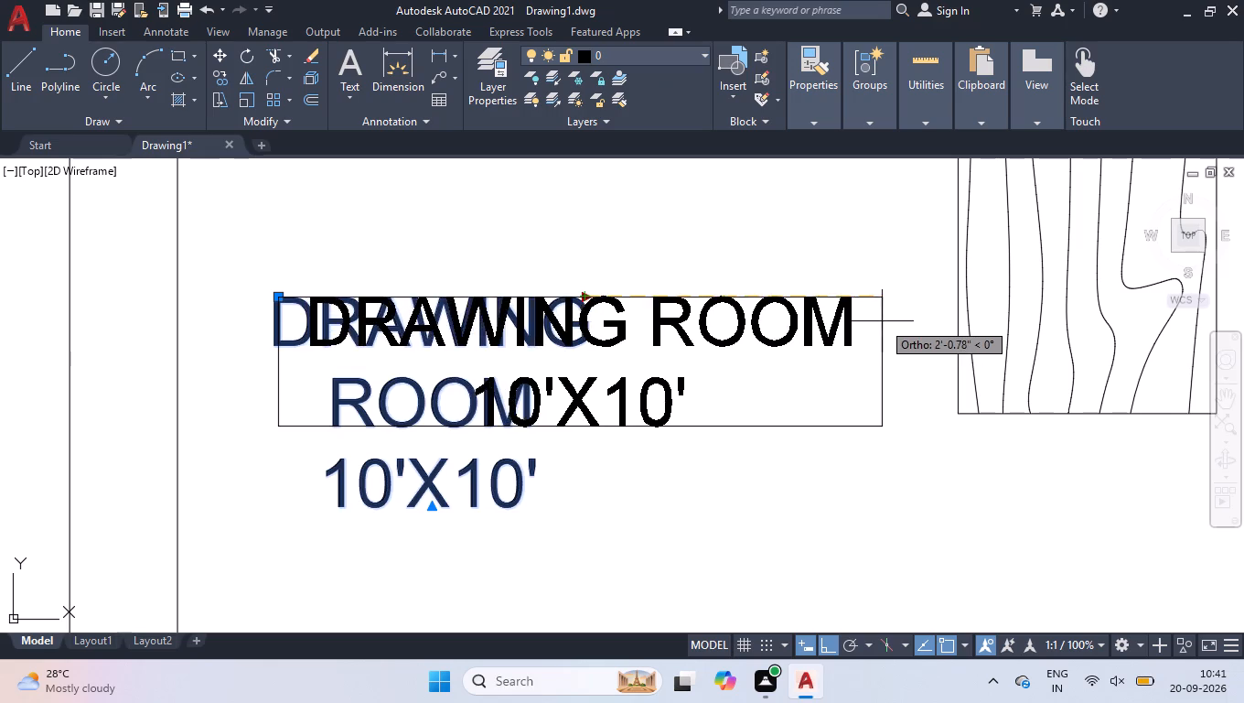
{"action": "left_click", "coordinate": [882, 321]}
{"action": "right_click", "coordinate": [595, 217]}
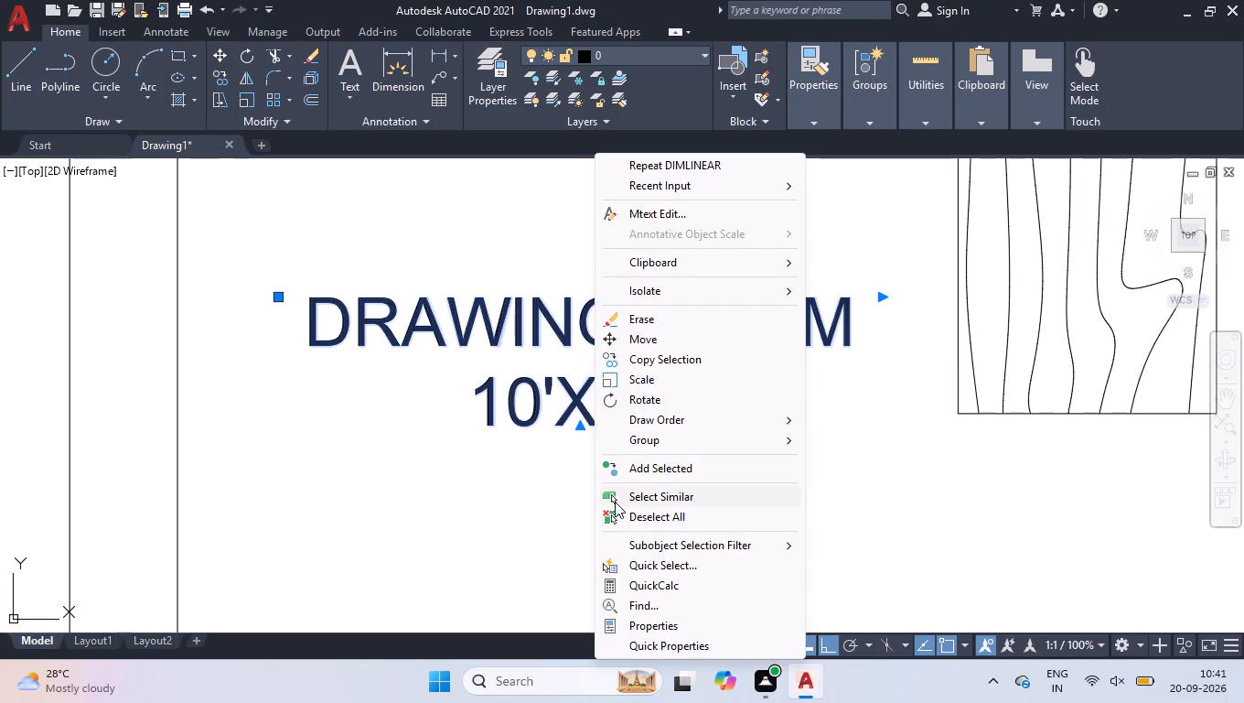
{"action": "left_click", "coordinate": [611, 525]}
Modify the ISO-25 dimension style so its text color is Red.
{"action": "left_click", "coordinate": [1188, 237]}
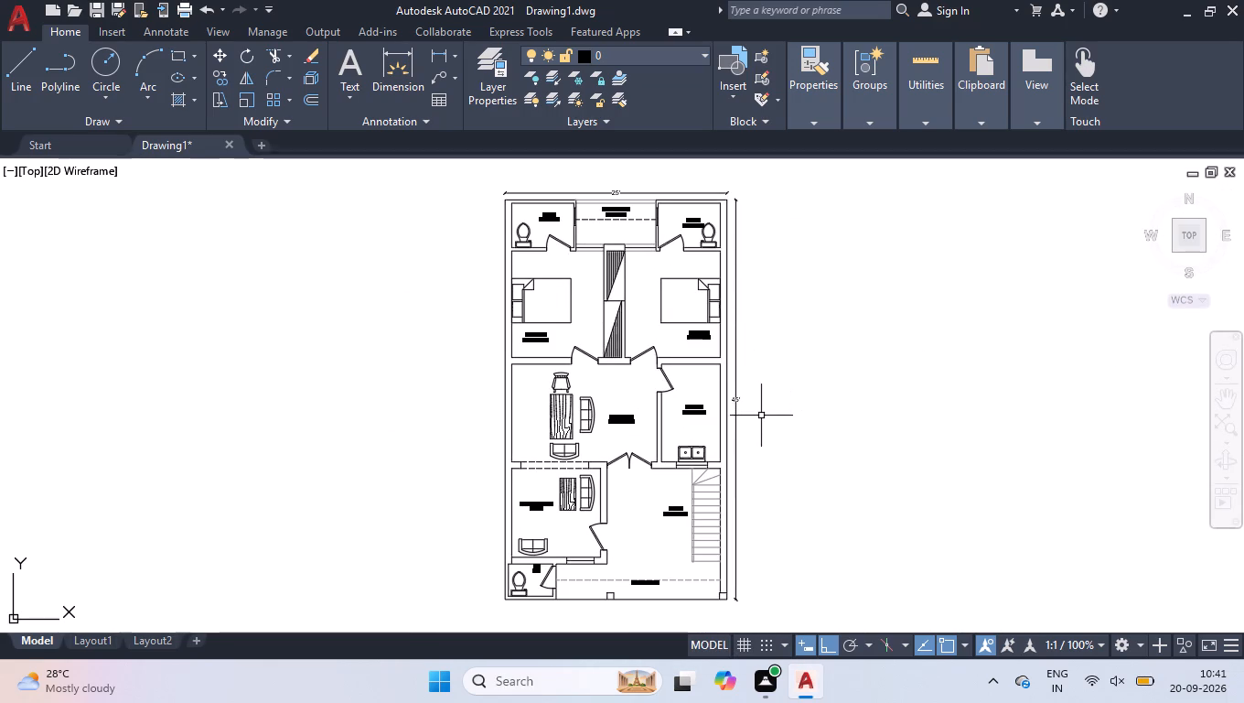
{"action": "scroll", "coordinate": [727, 393], "scroll_direction": "up", "scroll_amount": 2}
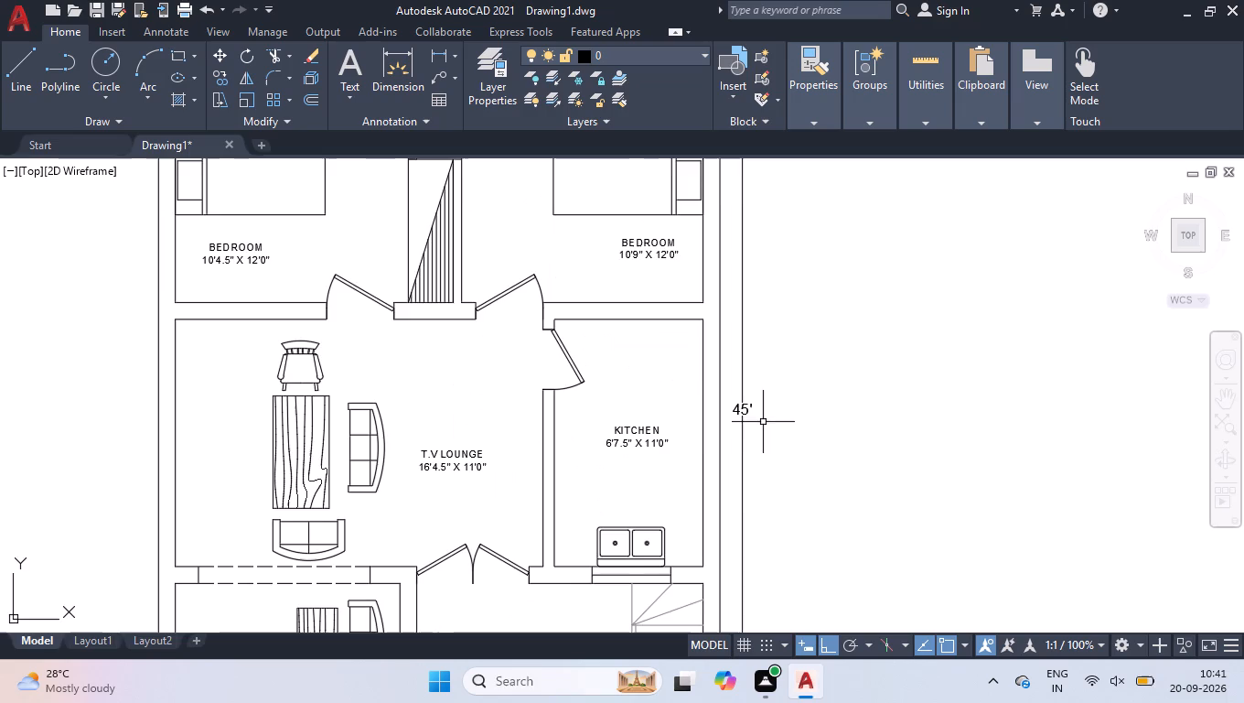
{"action": "scroll", "coordinate": [758, 416], "scroll_direction": "down", "scroll_amount": 4}
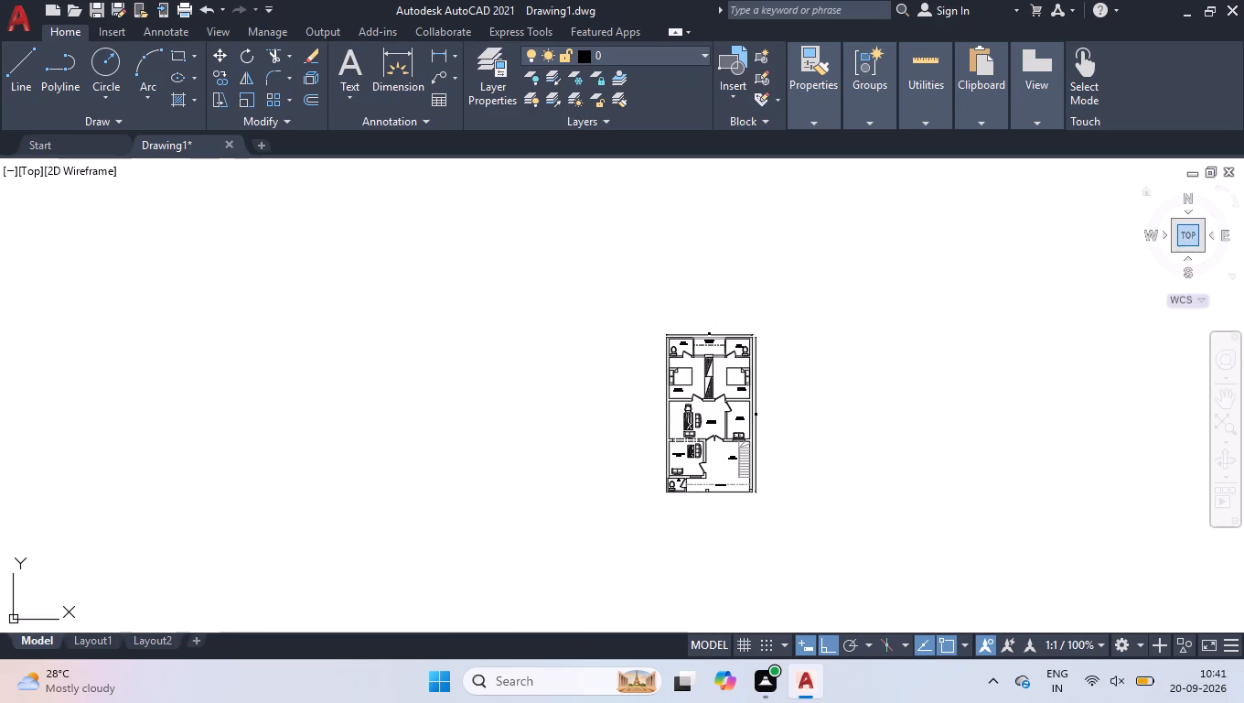
{"action": "left_click", "coordinate": [1192, 237]}
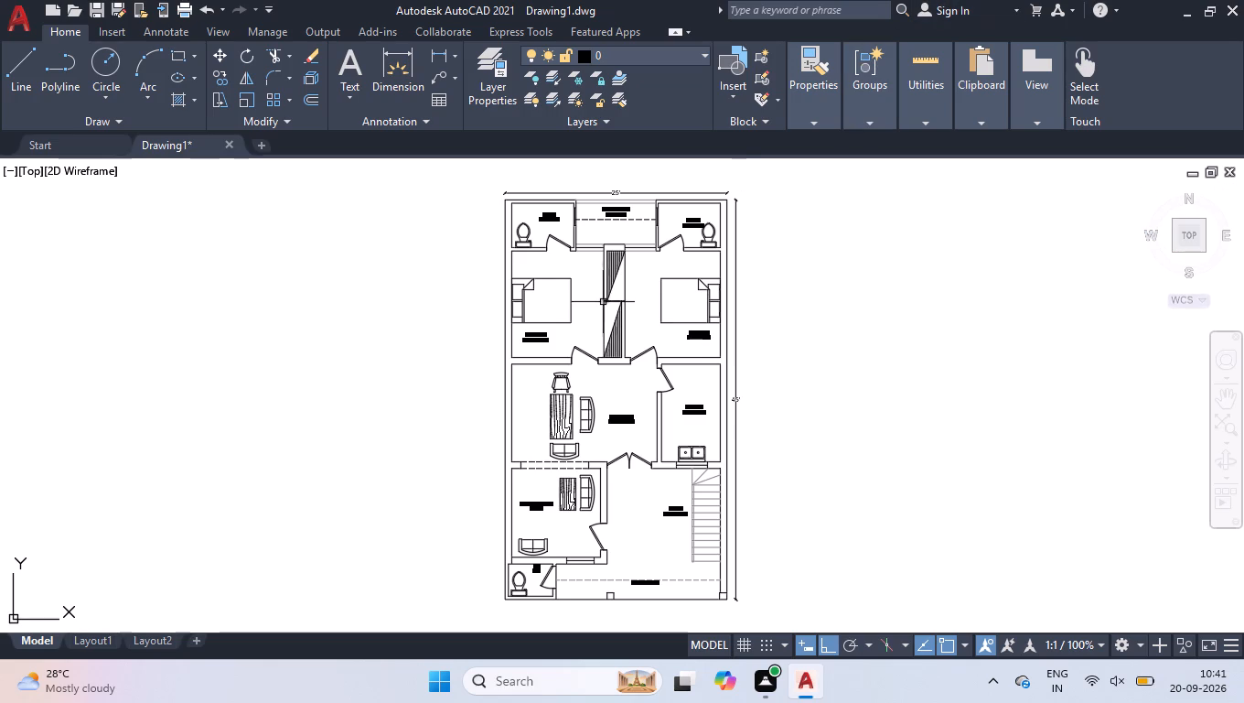
{"action": "scroll", "coordinate": [568, 180], "scroll_direction": "up", "scroll_amount": 2}
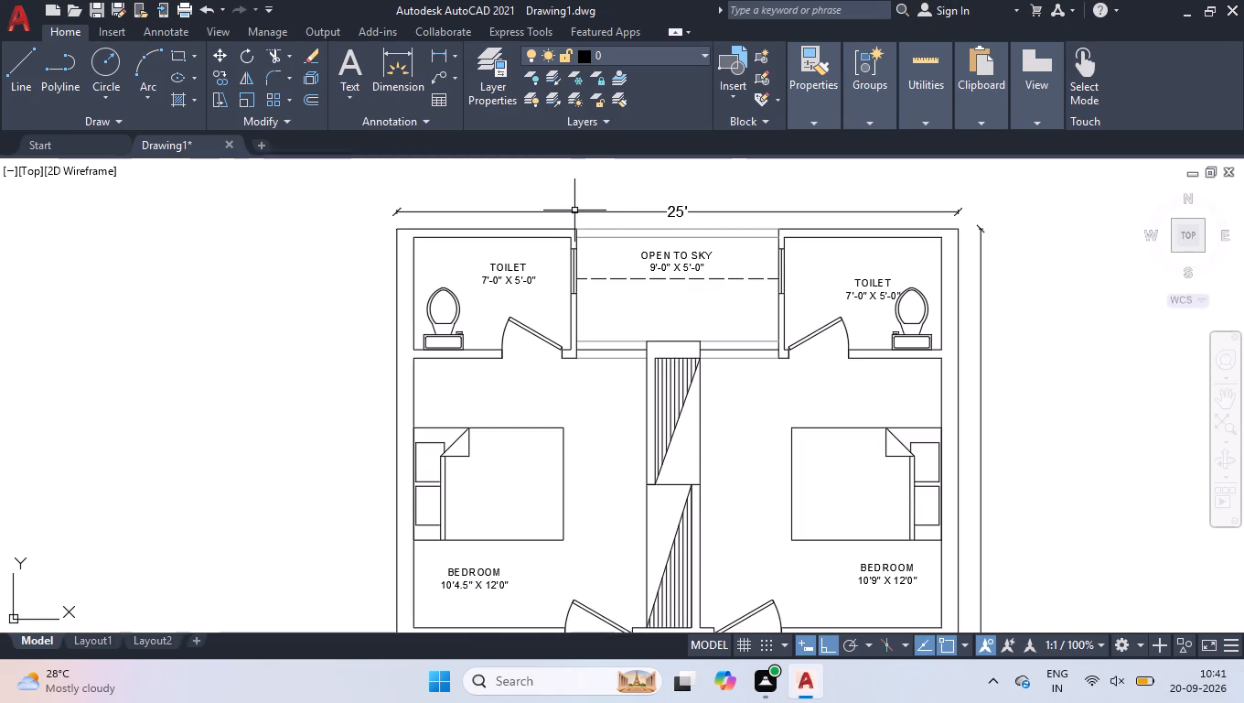
{"action": "key", "text": "d"}
{"action": "key", "text": "Return"}
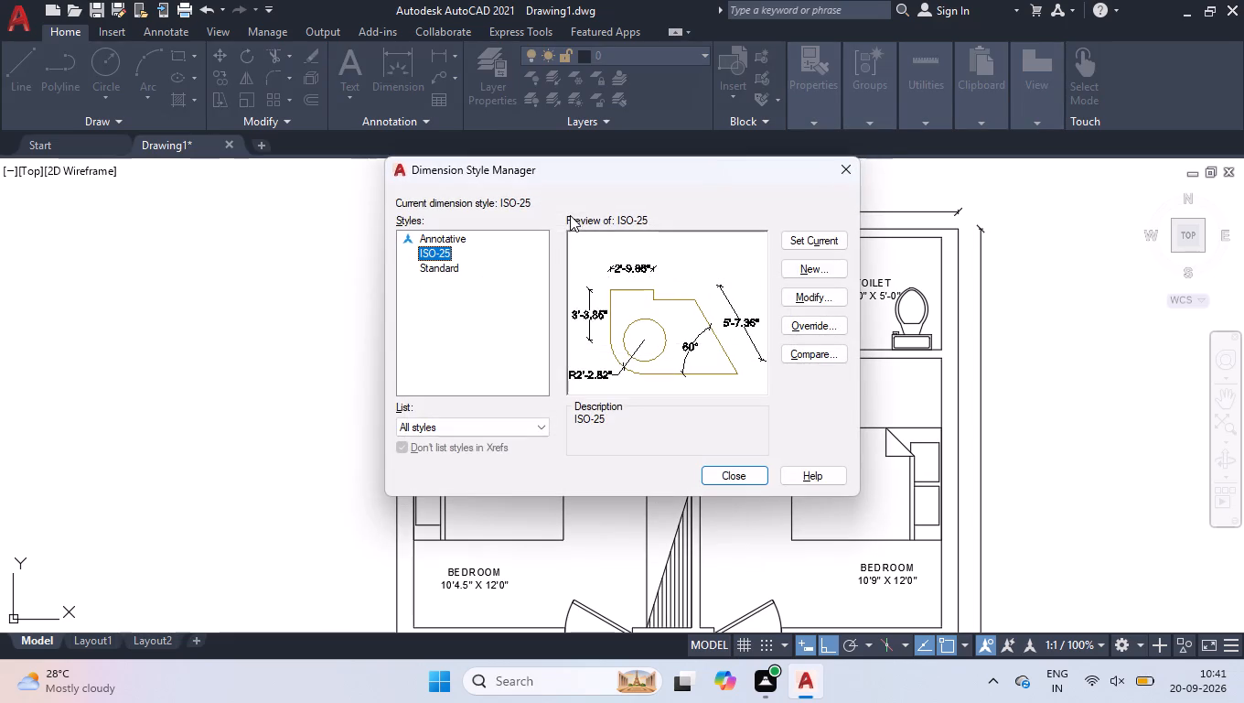
{"action": "left_click", "coordinate": [797, 306]}
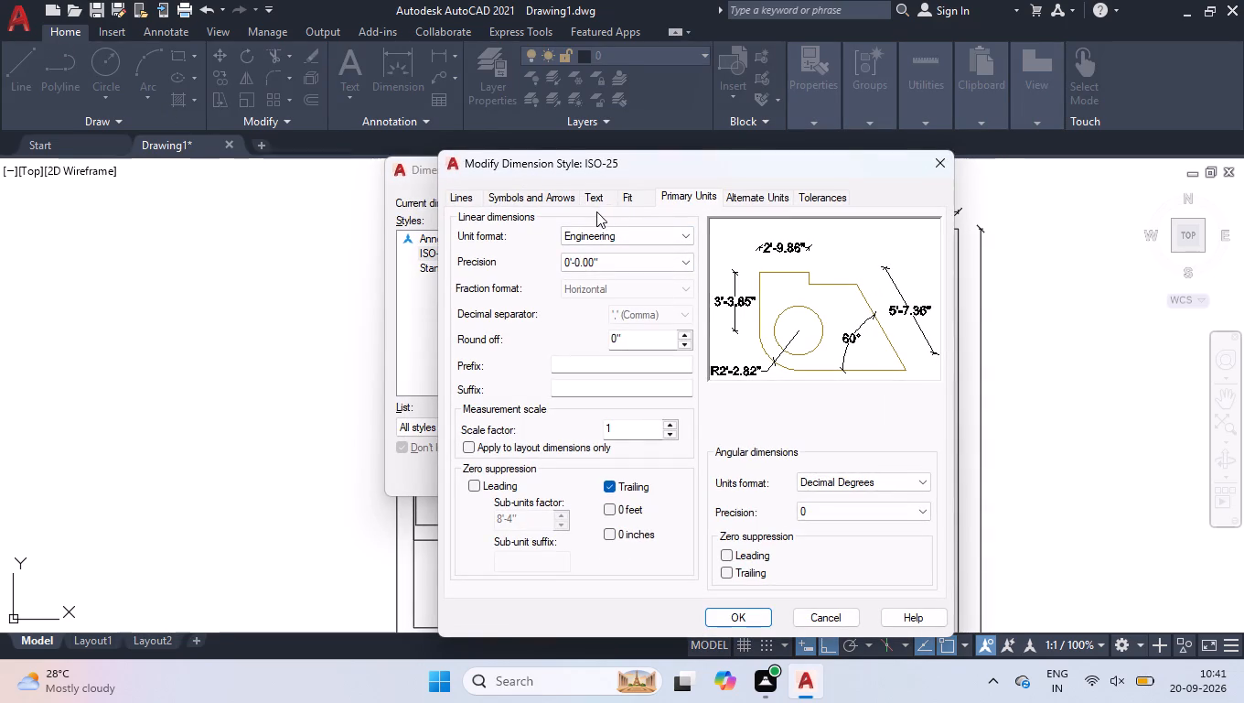
{"action": "left_click", "coordinate": [584, 195]}
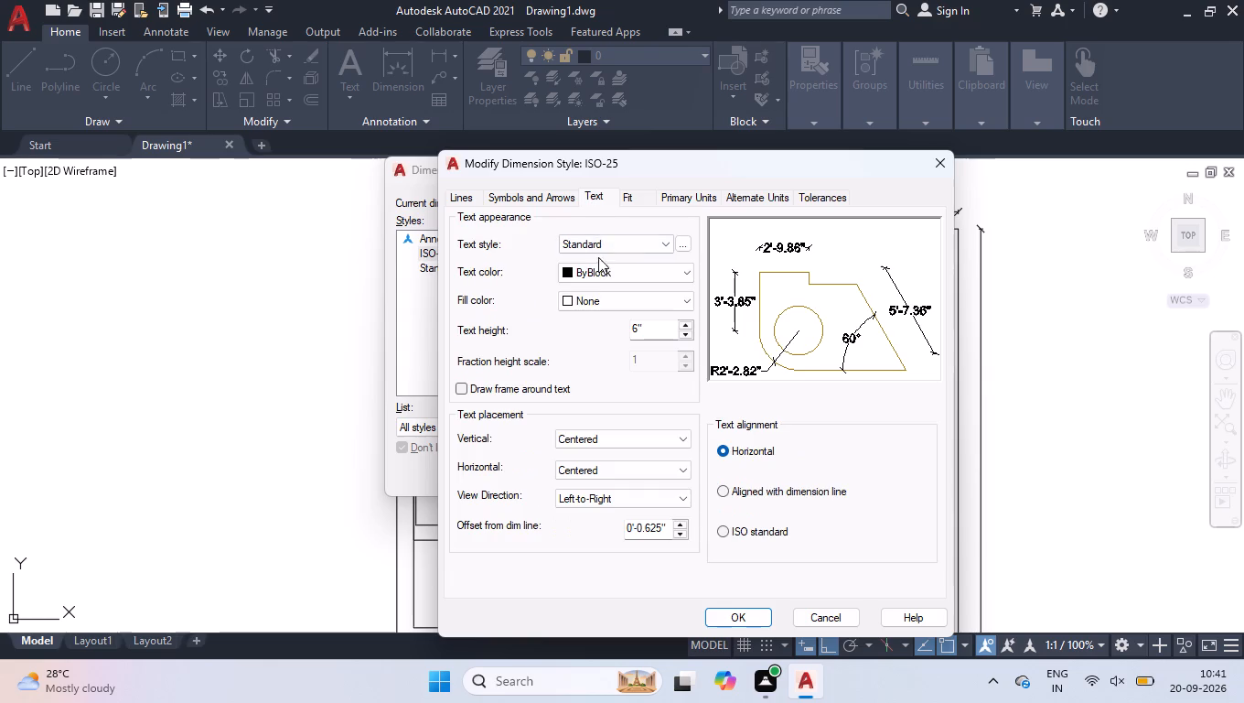
{"action": "left_click", "coordinate": [594, 266]}
{"action": "left_click", "coordinate": [594, 325]}
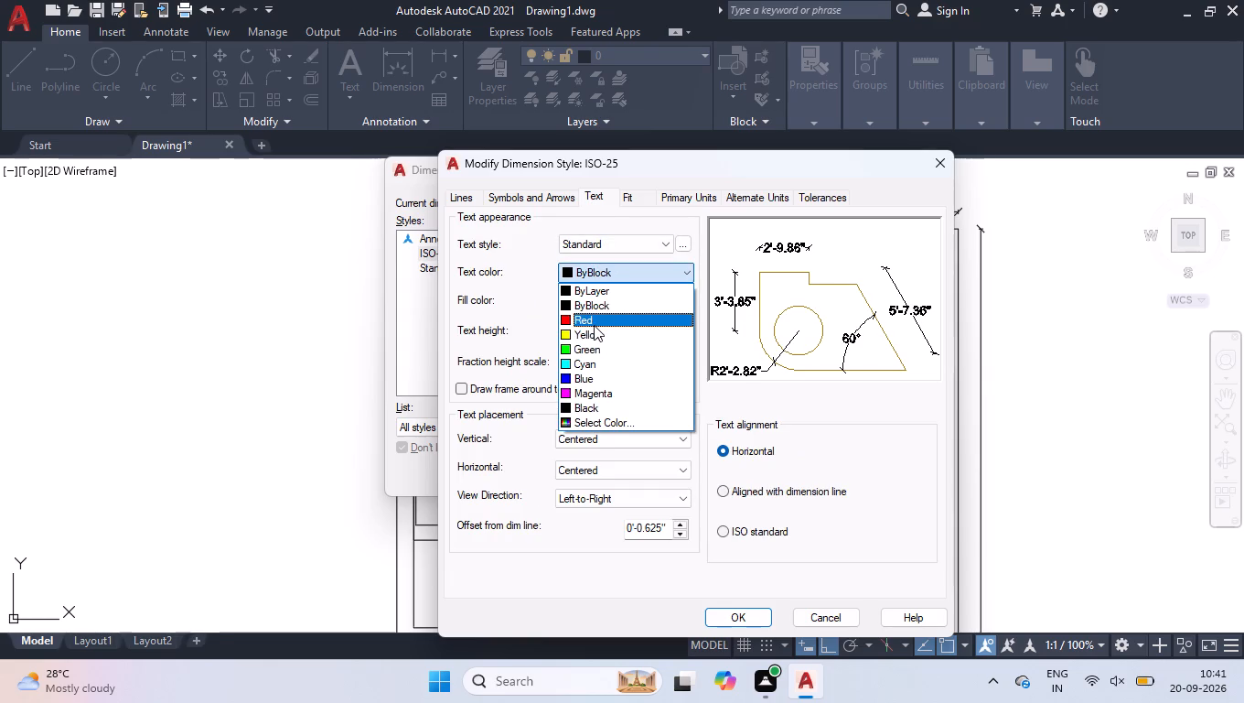
{"action": "left_click", "coordinate": [725, 615]}
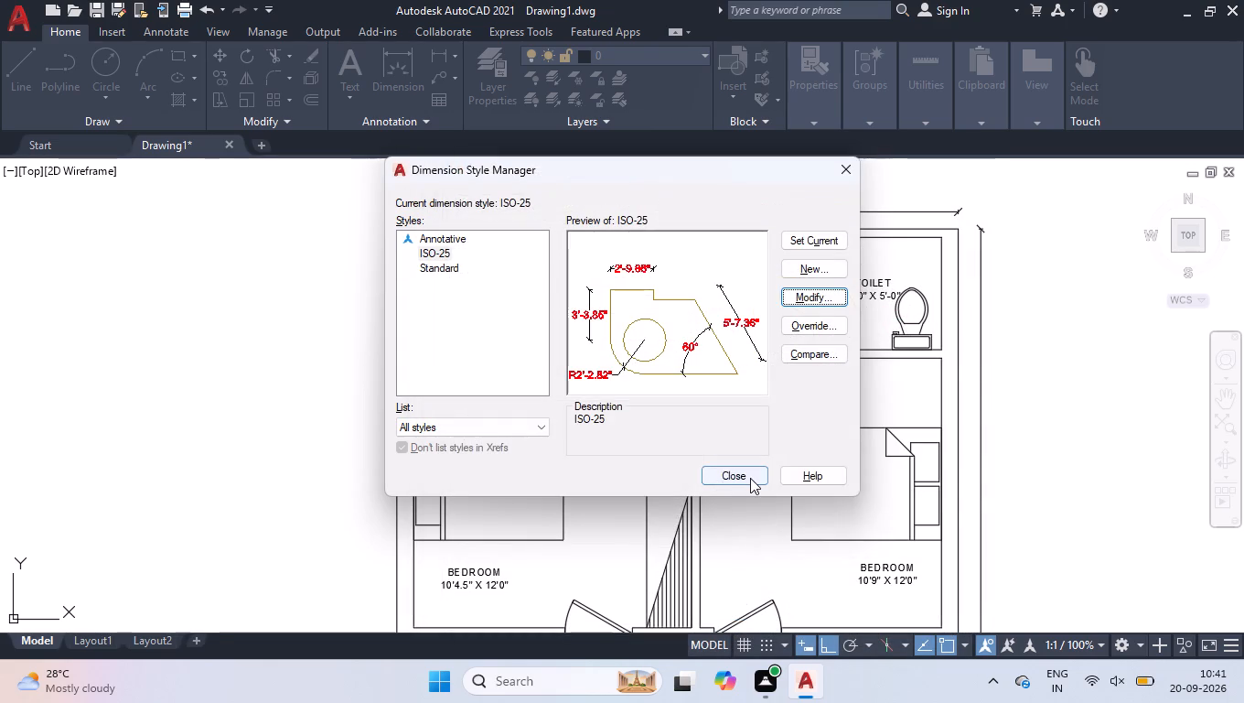
{"action": "left_click", "coordinate": [750, 478]}
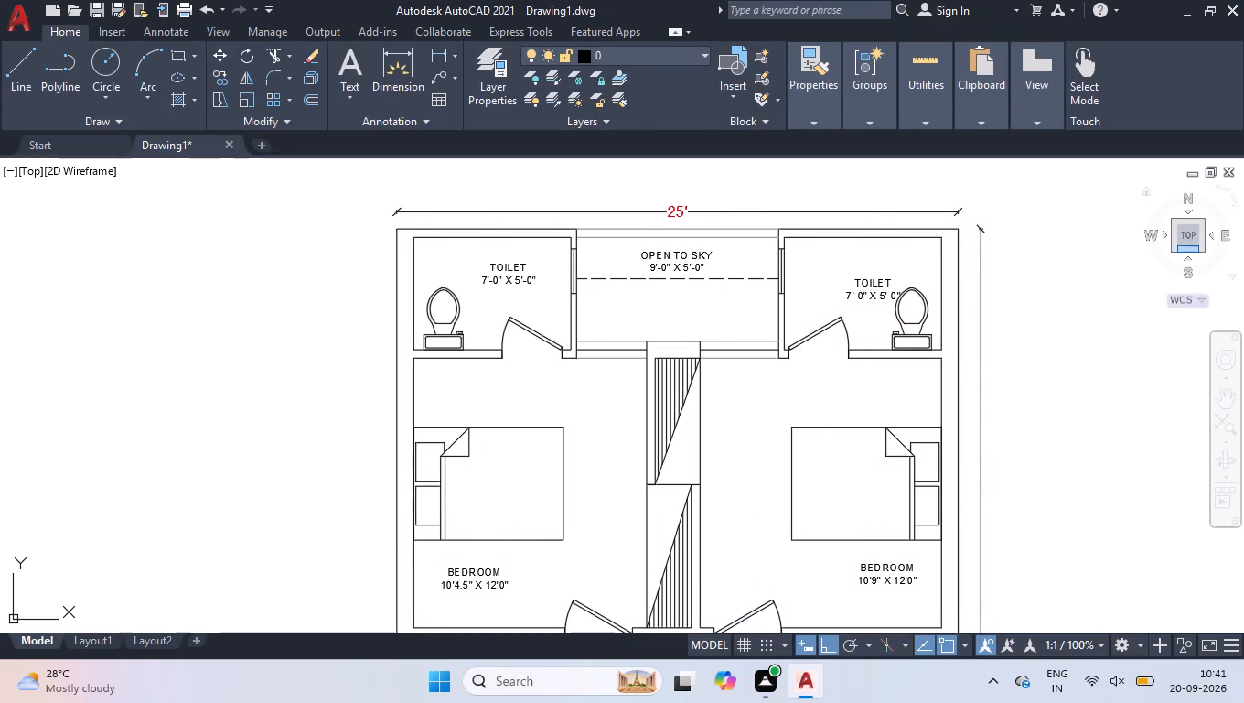
Insert the recent car block A$C4C7B54D1 in the porch, between the drawing room wall and the PORCH label.
{"action": "left_click", "coordinate": [1189, 238]}
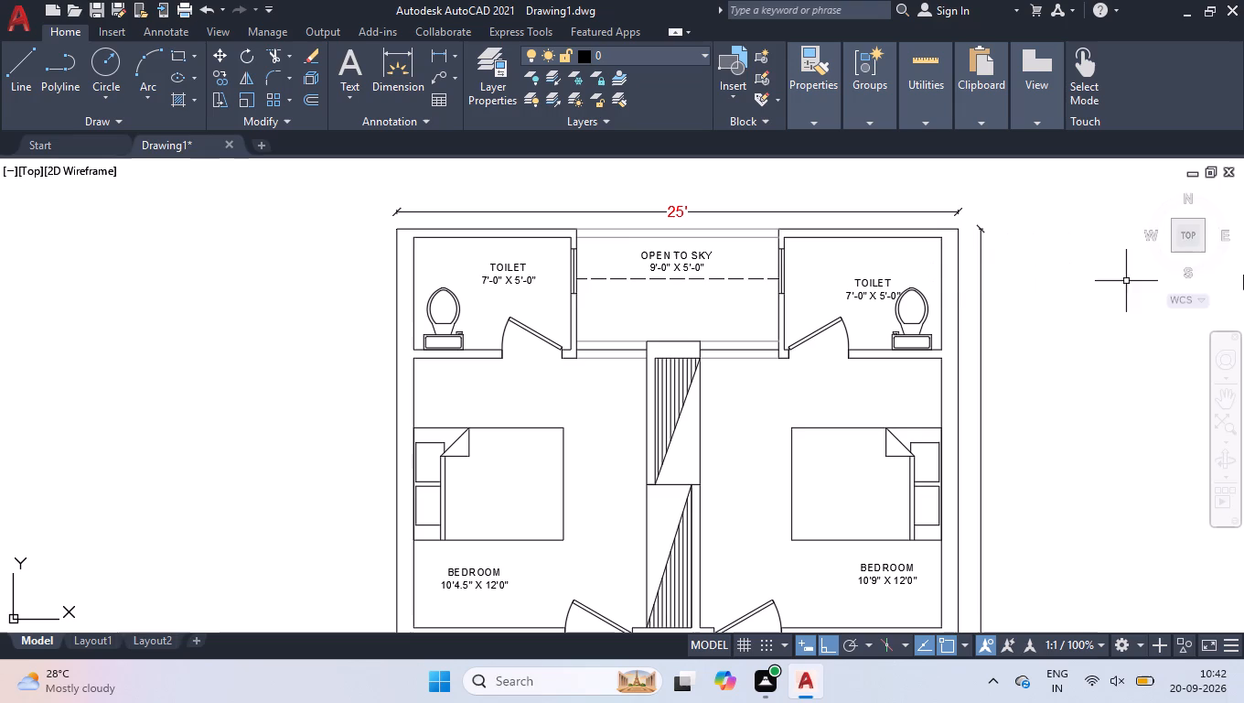
{"action": "left_click", "coordinate": [1185, 238]}
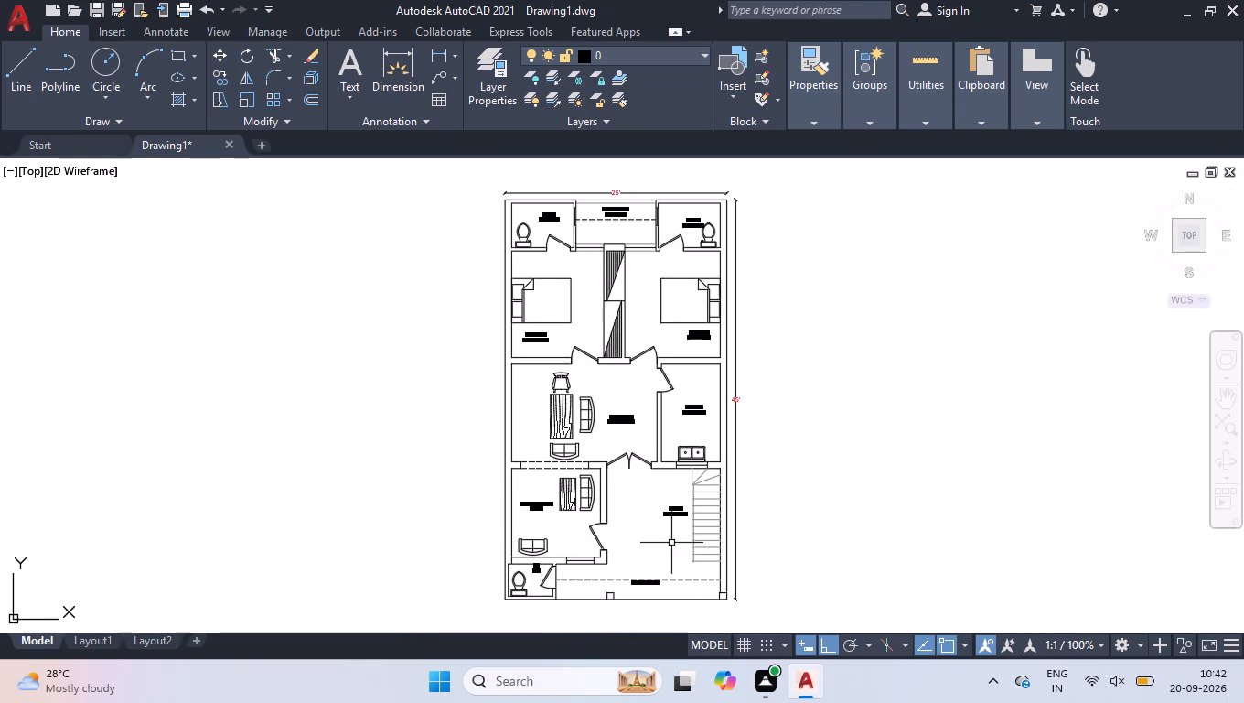
{"action": "scroll", "coordinate": [645, 555], "scroll_direction": "up", "scroll_amount": 2}
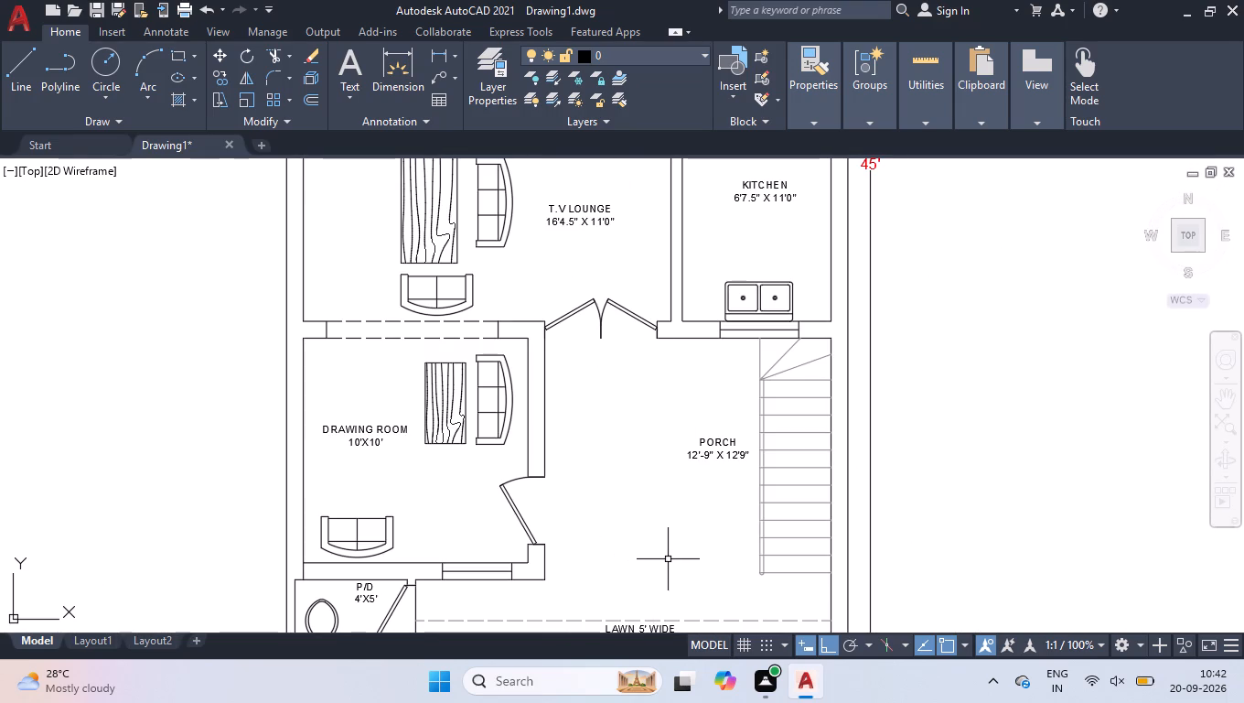
{"action": "scroll", "coordinate": [668, 583], "scroll_direction": "down", "scroll_amount": 2}
{"action": "scroll", "coordinate": [661, 600], "scroll_direction": "up", "scroll_amount": 2}
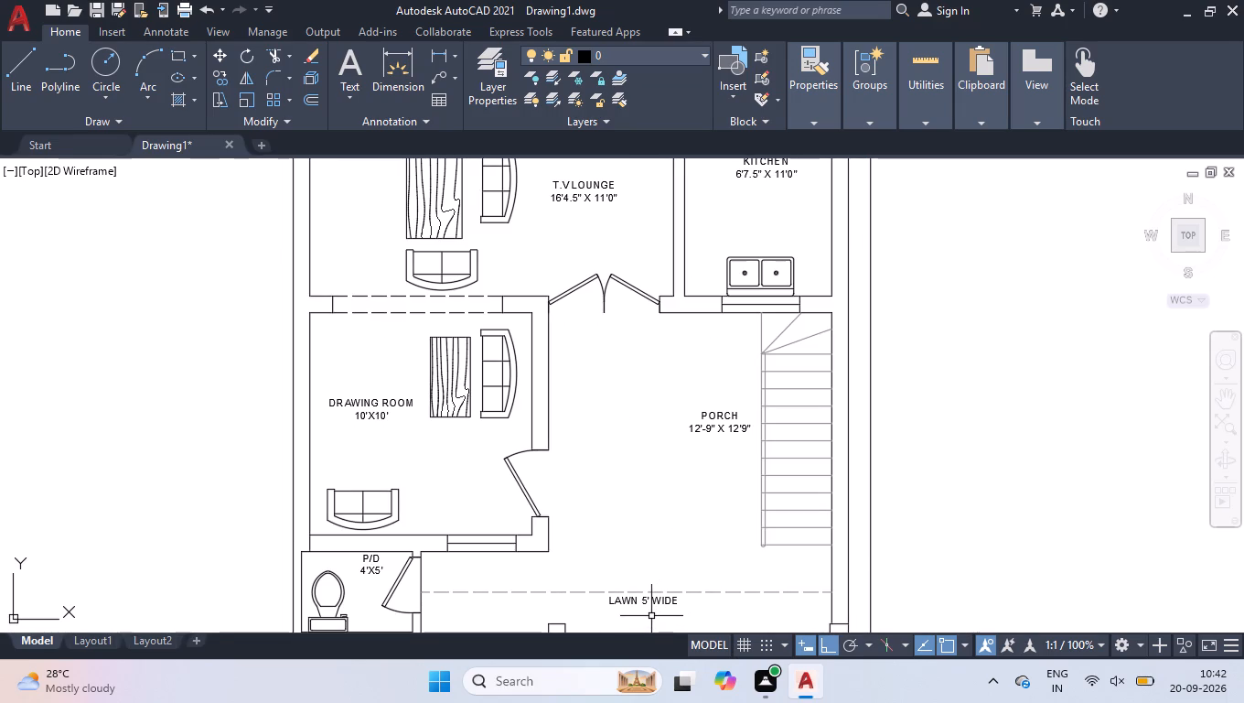
{"action": "key", "text": "i"}
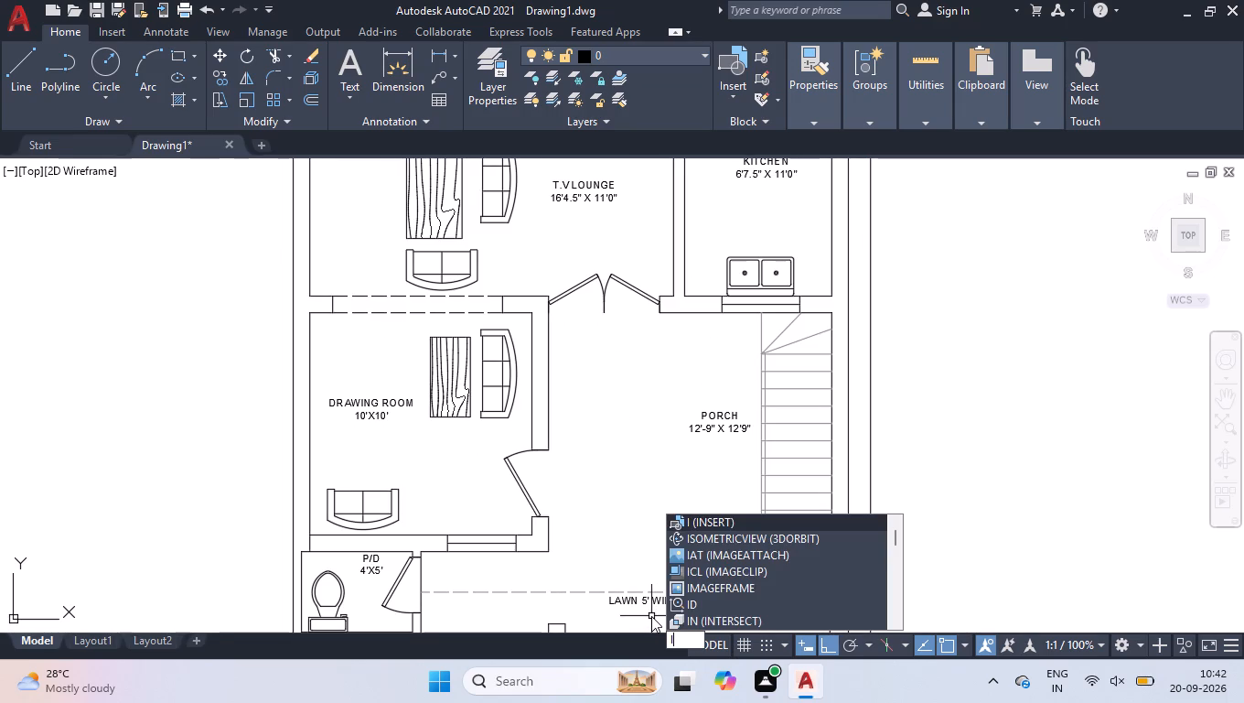
{"action": "key", "text": "Return"}
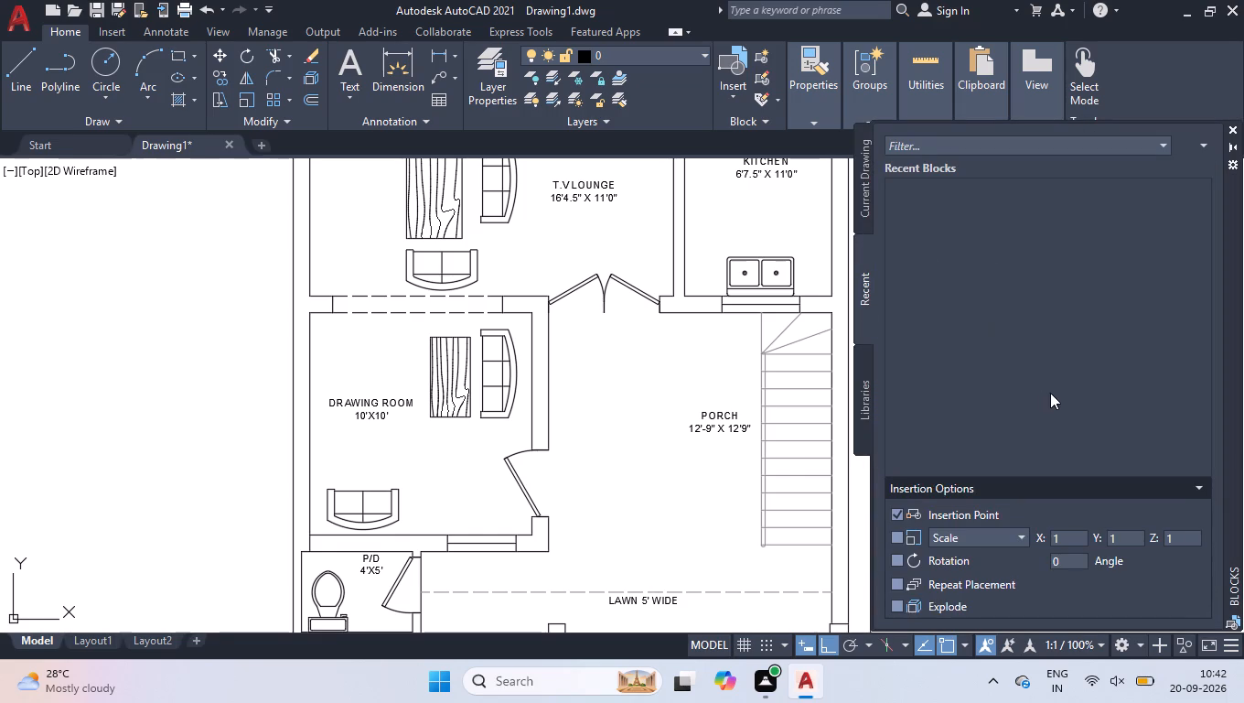
{"action": "scroll", "coordinate": [971, 318], "scroll_direction": "up", "scroll_amount": 1}
{"action": "scroll", "coordinate": [1005, 344], "scroll_direction": "down", "scroll_amount": 1}
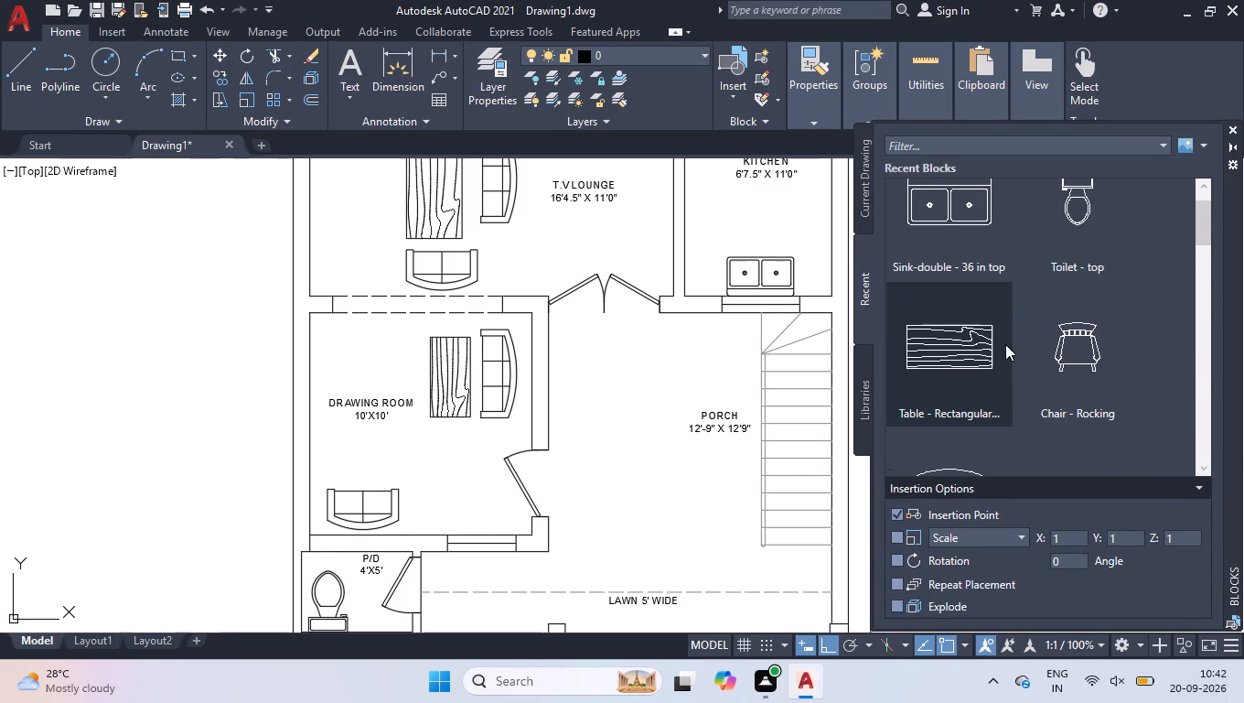
{"action": "scroll", "coordinate": [1008, 336], "scroll_direction": "down", "scroll_amount": 9}
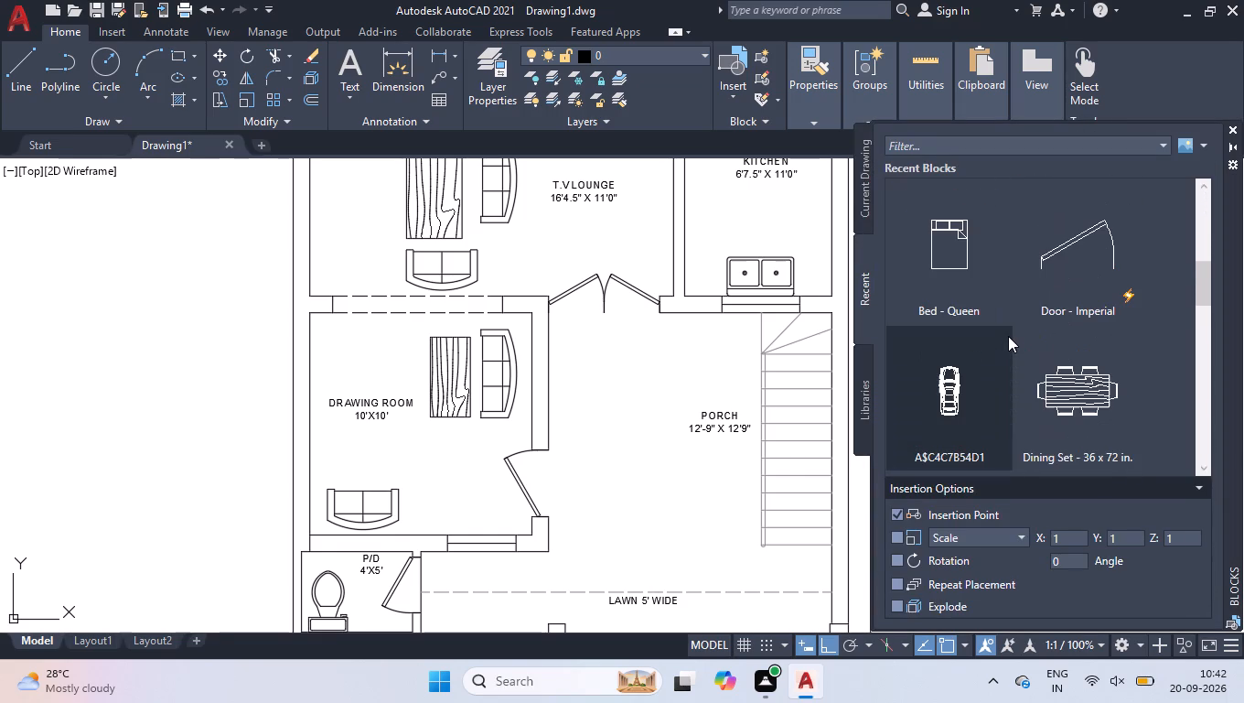
{"action": "scroll", "coordinate": [1008, 336], "scroll_direction": "down", "scroll_amount": 1}
{"action": "left_click", "coordinate": [966, 336]}
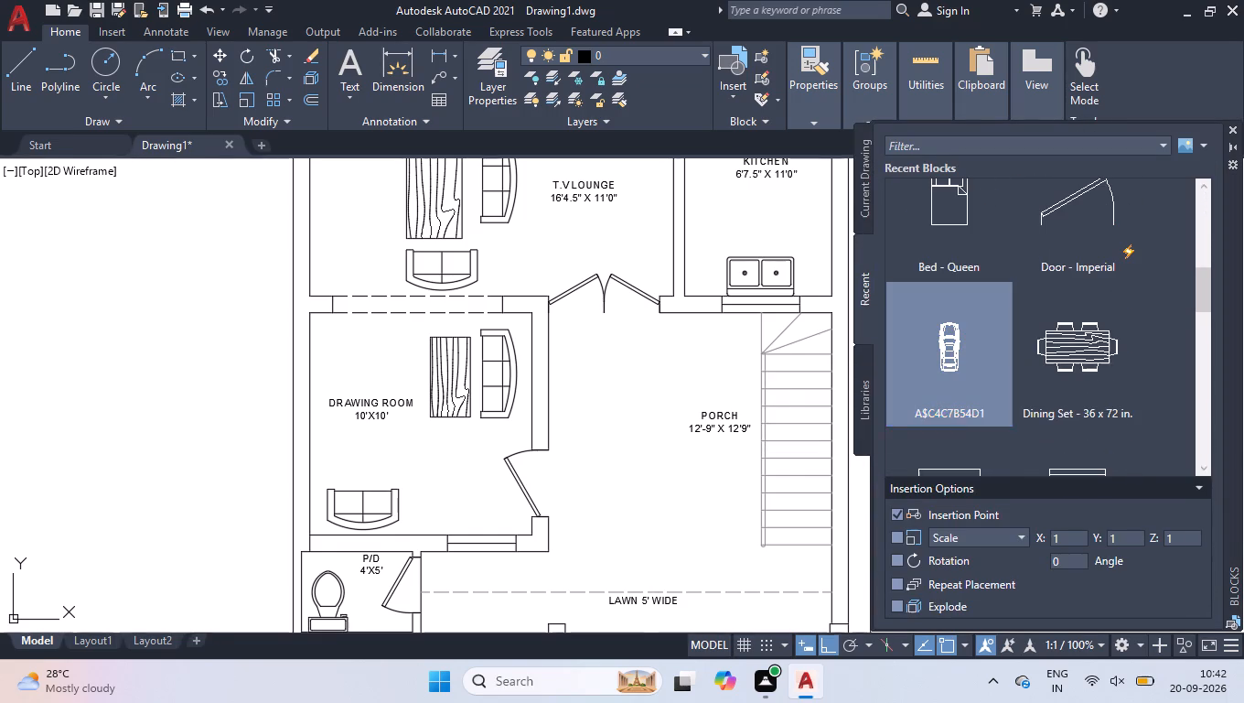
{"action": "left_click", "coordinate": [626, 421]}
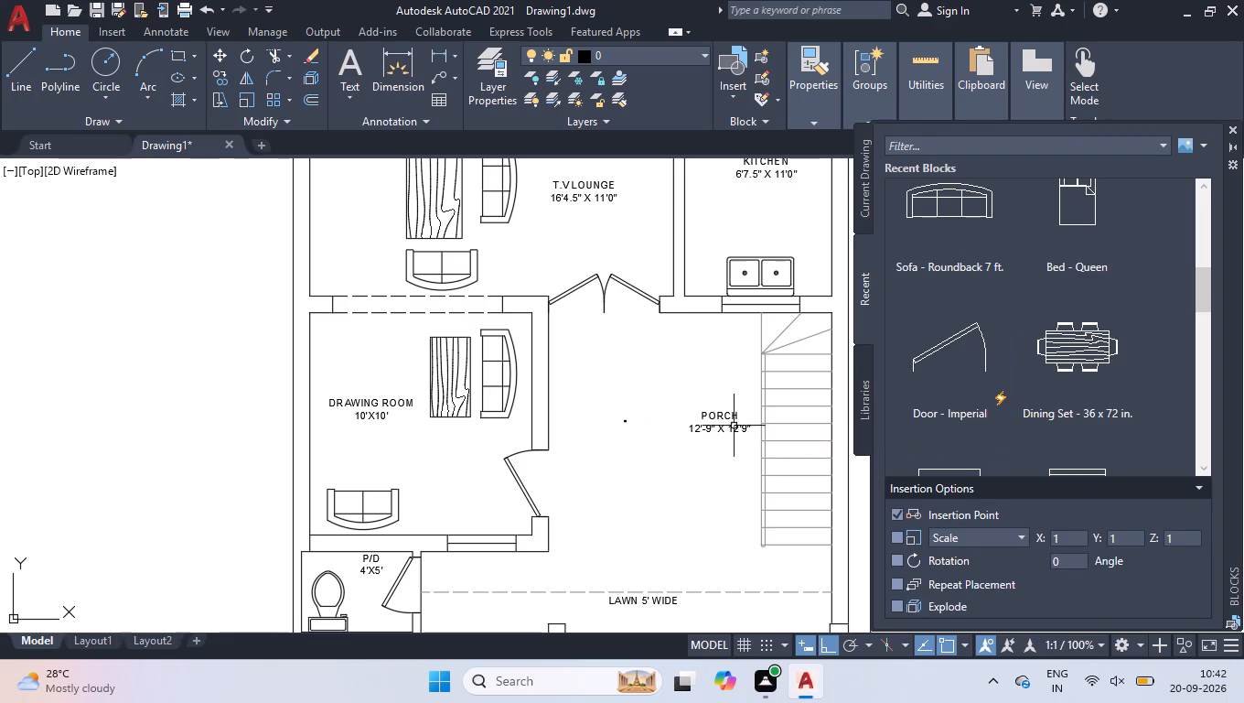
{"action": "left_click", "coordinate": [1227, 128]}
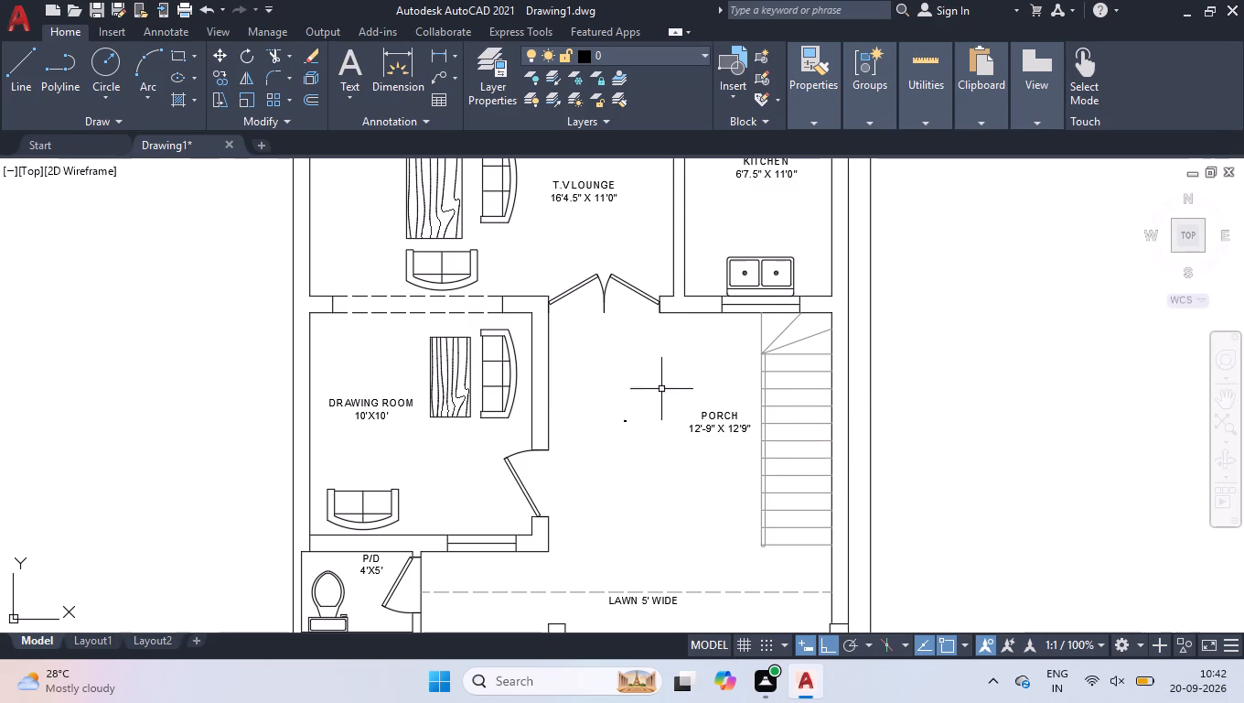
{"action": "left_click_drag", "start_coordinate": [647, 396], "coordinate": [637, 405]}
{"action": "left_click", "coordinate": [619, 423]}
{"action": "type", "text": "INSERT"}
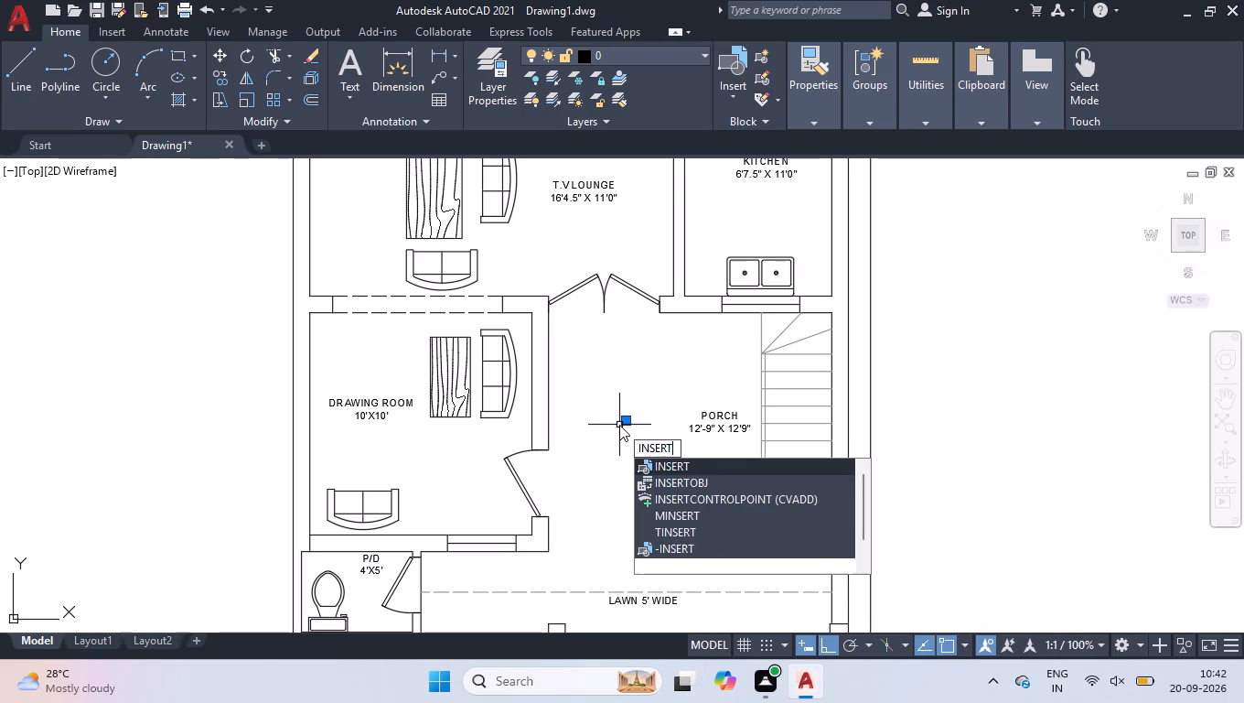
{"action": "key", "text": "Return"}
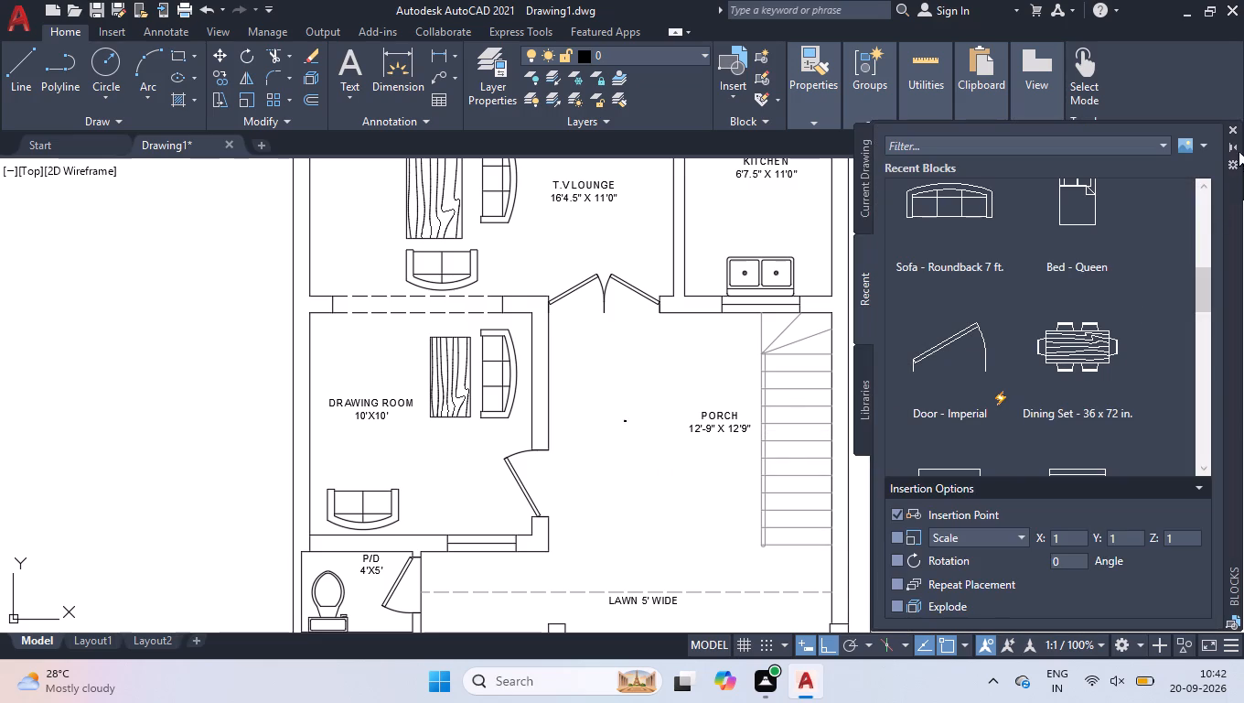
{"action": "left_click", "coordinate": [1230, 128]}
Scale up the tiny car block from its location so it fills the porch between the entrance doors and the lawn line.
{"action": "left_click", "coordinate": [632, 386]}
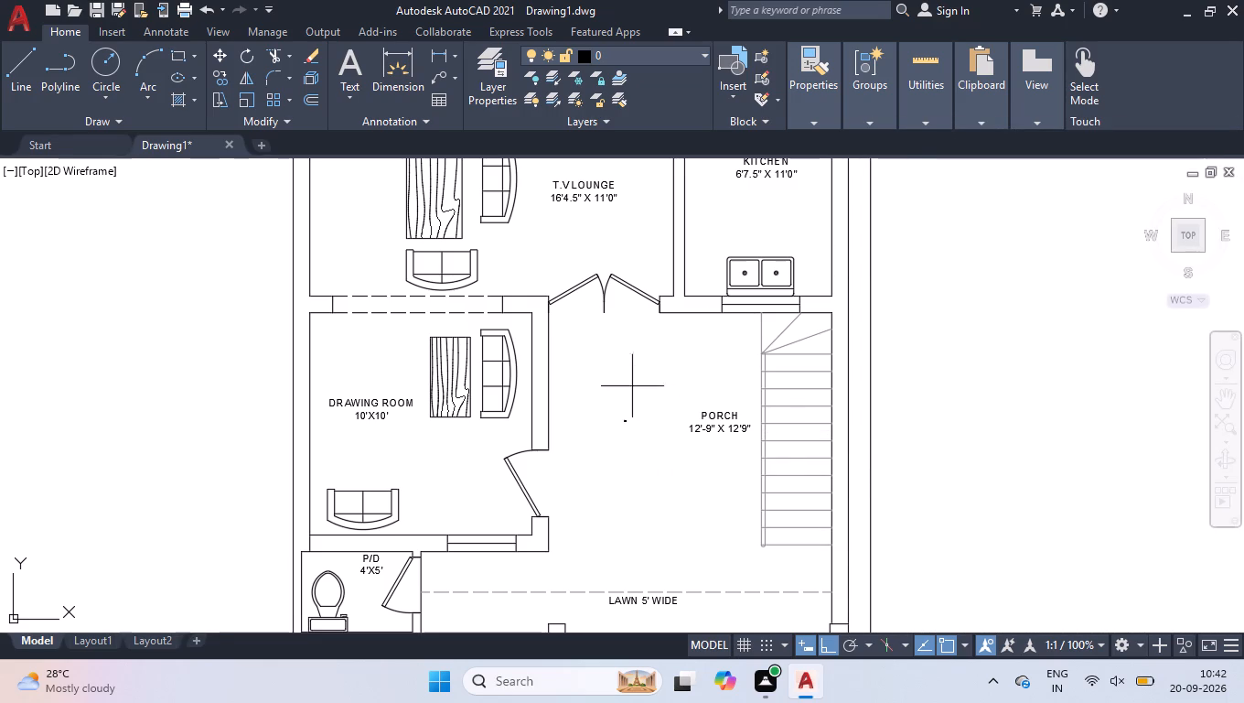
{"action": "left_click", "coordinate": [606, 460]}
{"action": "type", "text": "SCAL"}
{"action": "key", "text": "Return"}
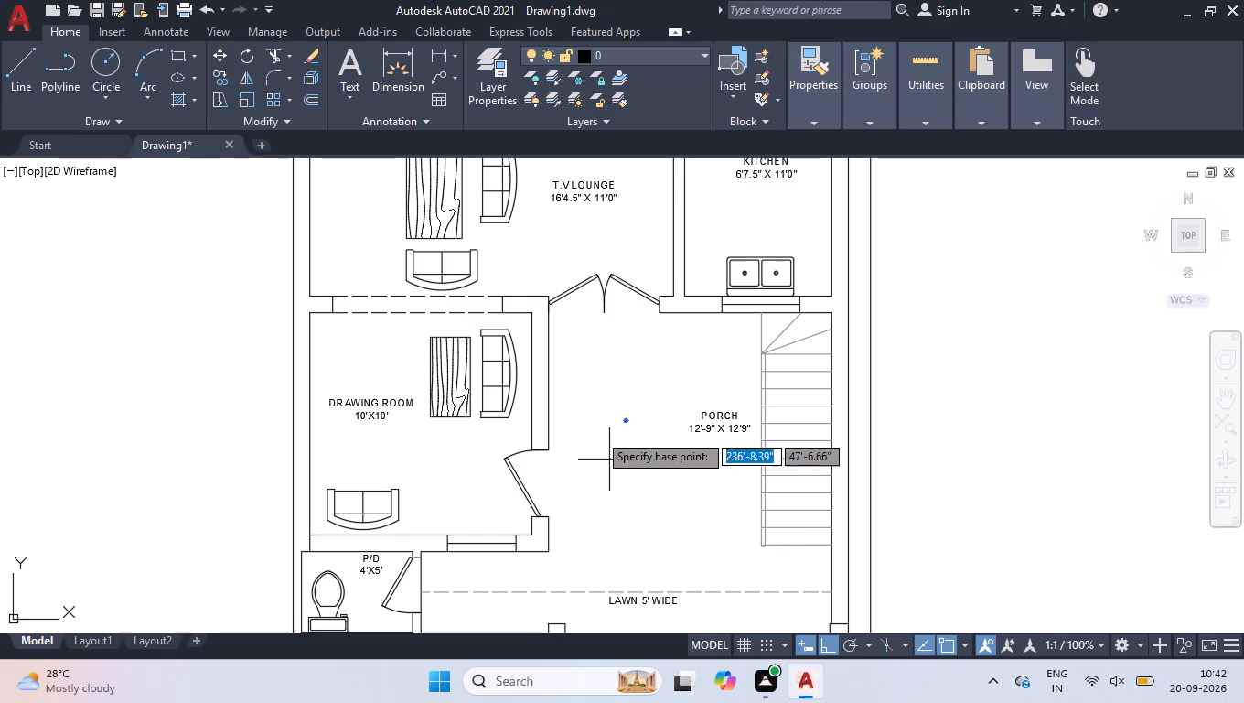
{"action": "left_click", "coordinate": [622, 425]}
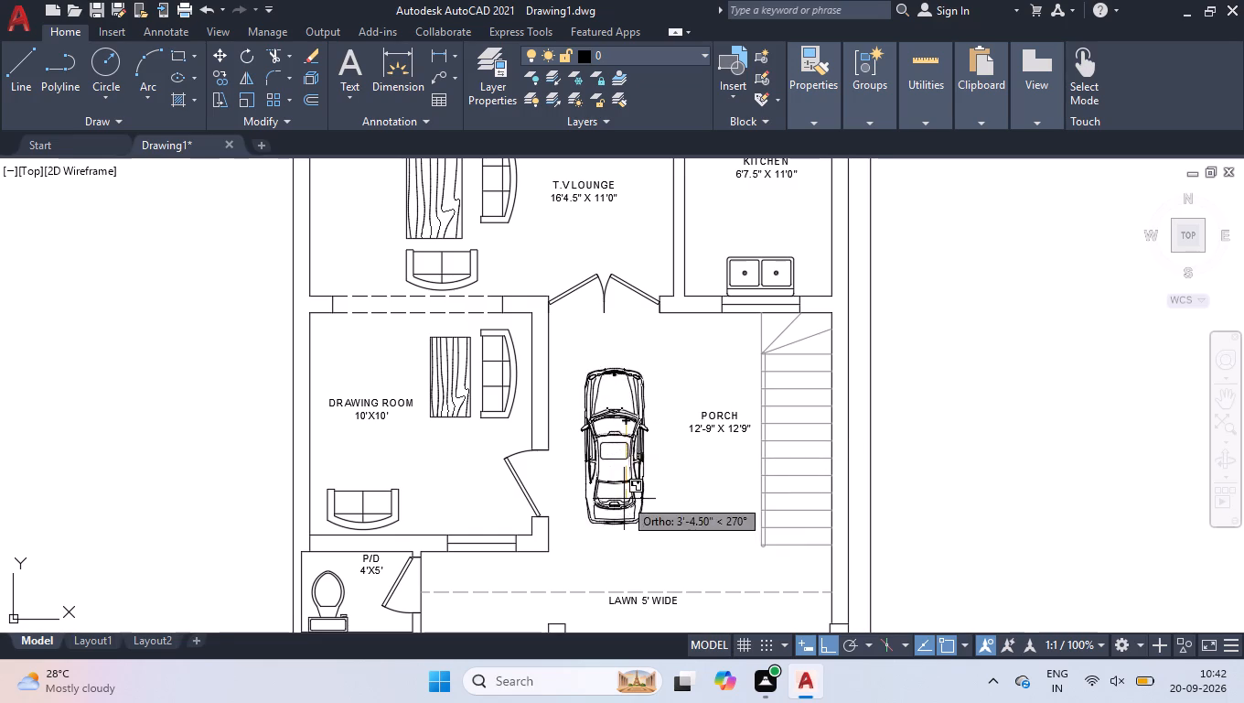
{"action": "left_click", "coordinate": [632, 529]}
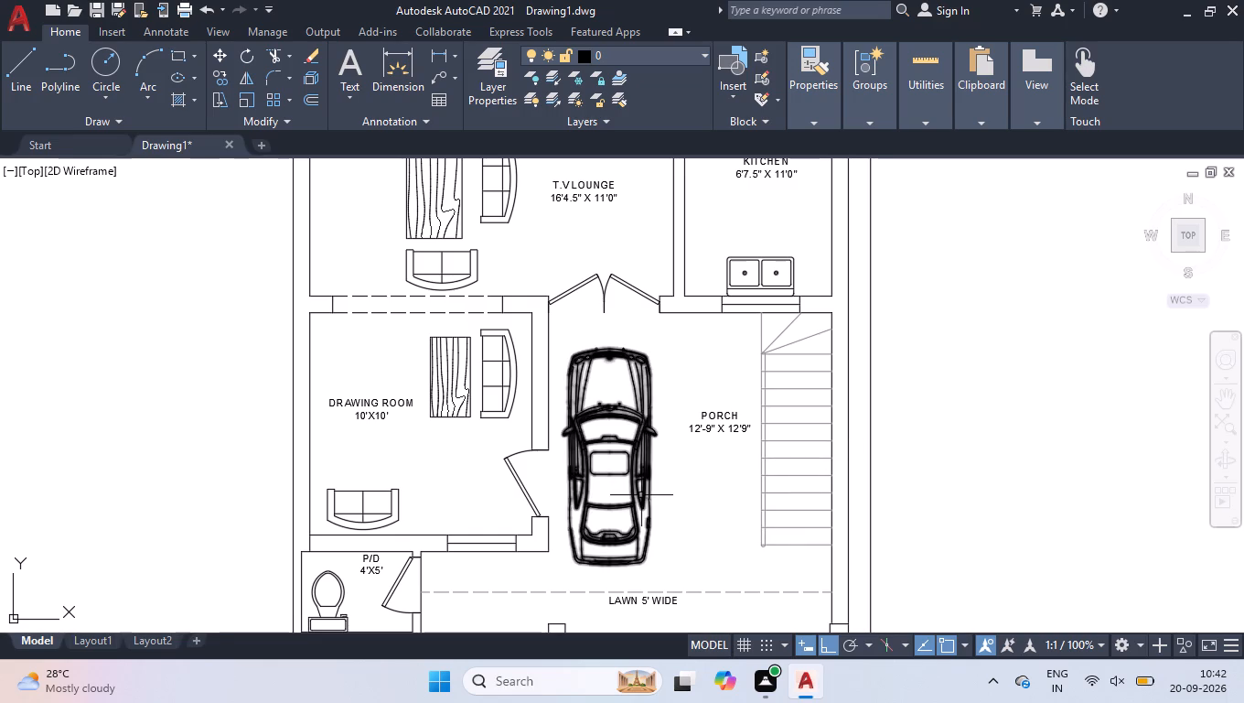
Enable polar tracking and move the porch car about 1'-8" diagonally toward the entrance doors and PORCH label, then clear the selection.
{"action": "left_click", "coordinate": [641, 493]}
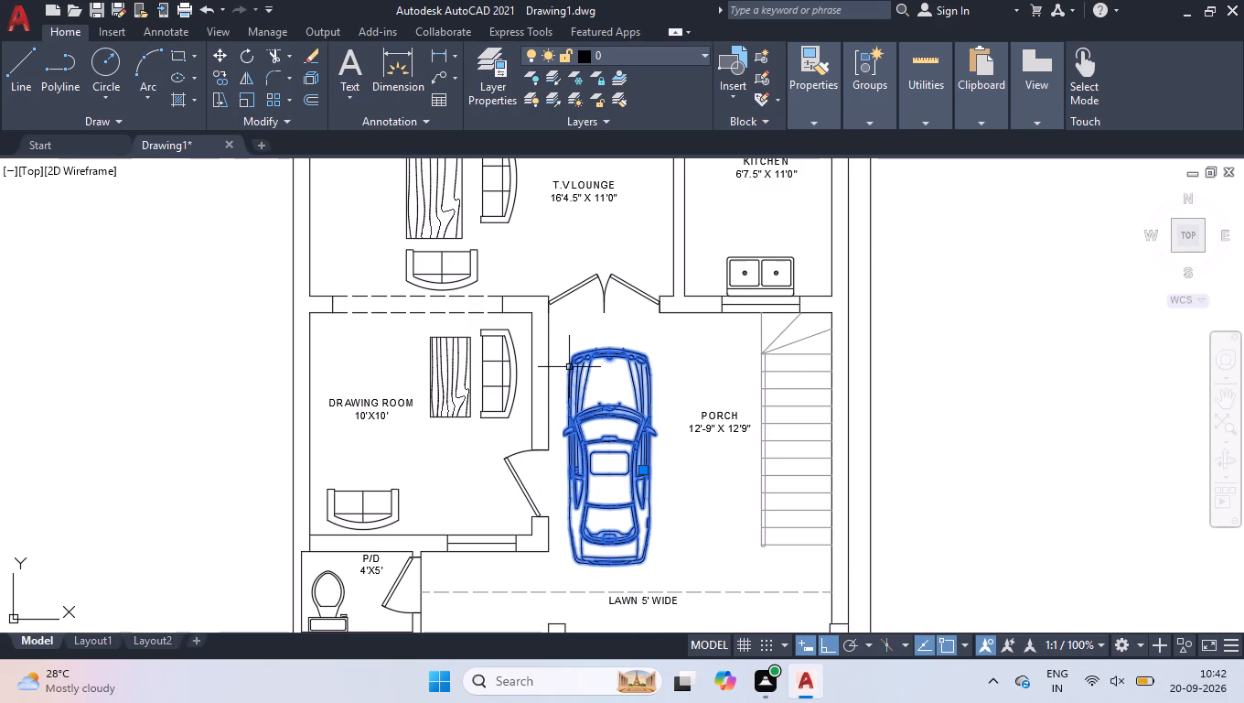
{"action": "scroll", "coordinate": [595, 581], "scroll_direction": "up", "scroll_amount": 1}
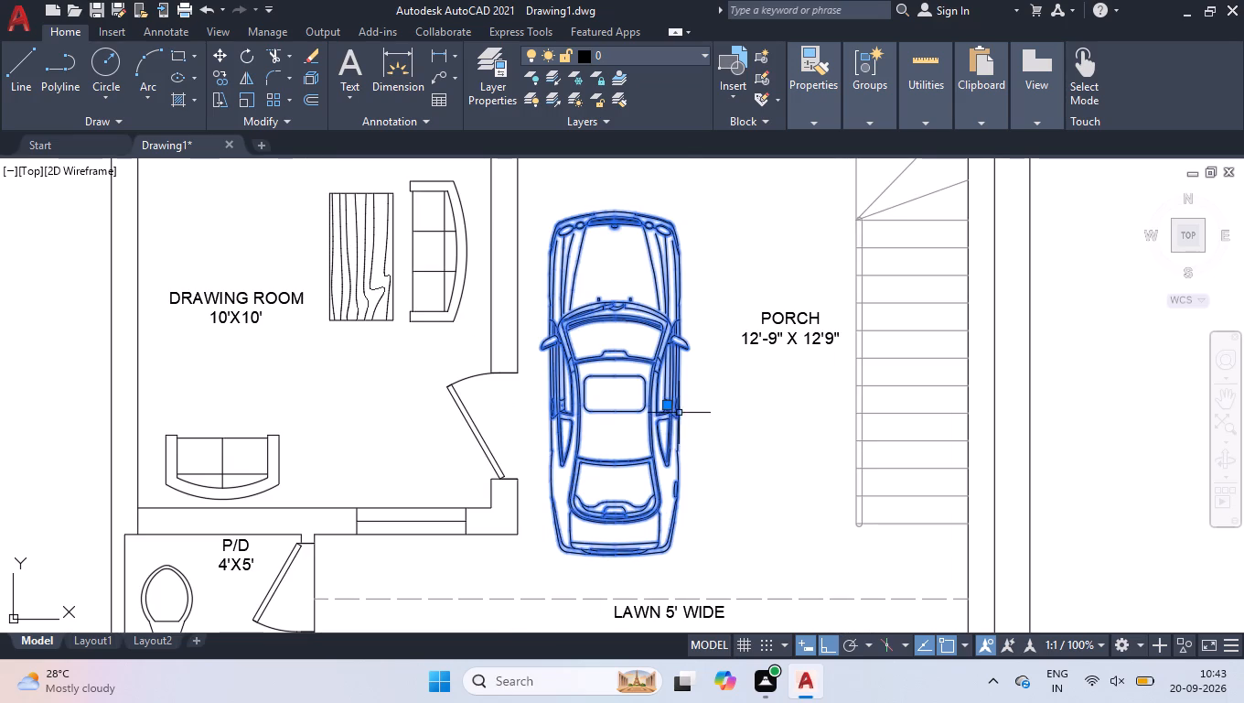
{"action": "left_click", "coordinate": [846, 638]}
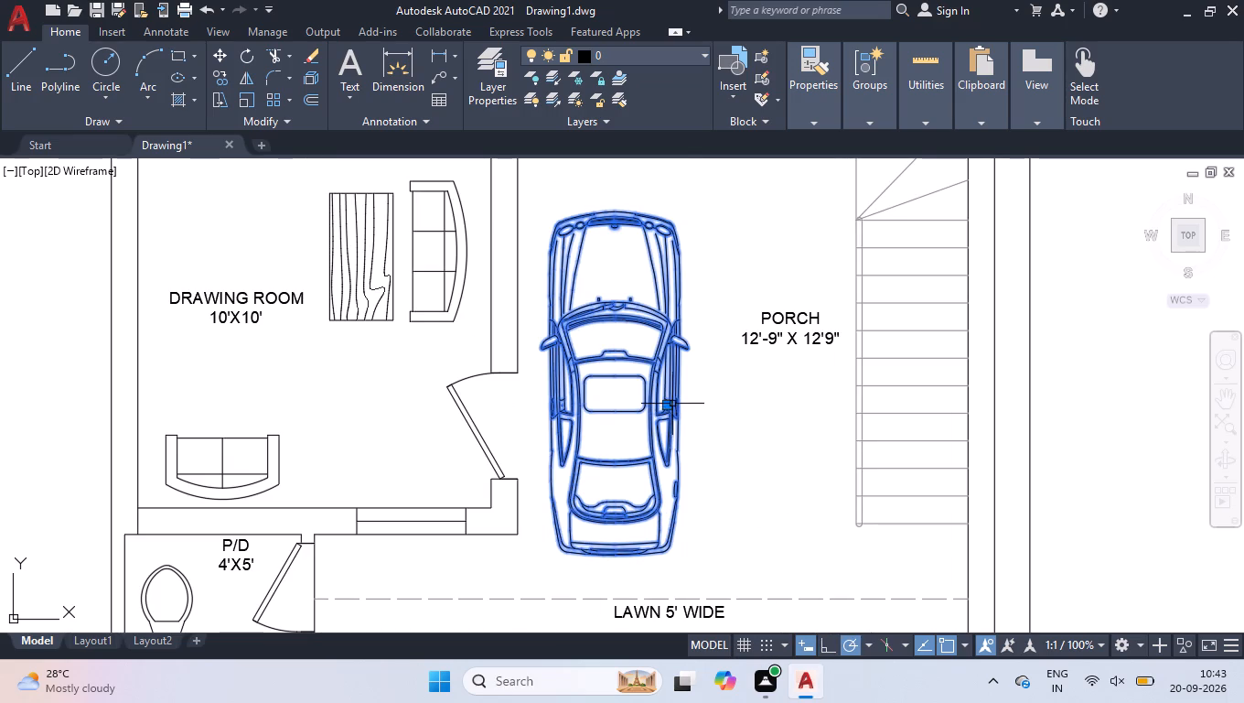
{"action": "left_click", "coordinate": [669, 404]}
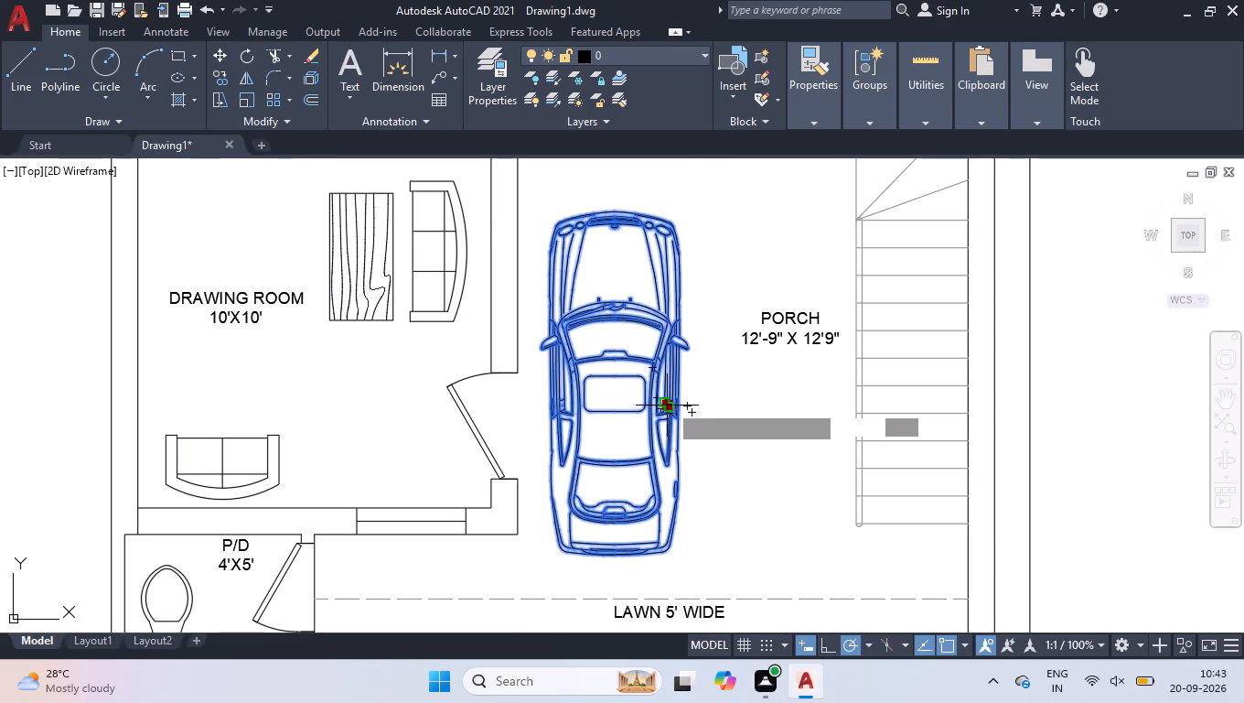
{"action": "left_click", "coordinate": [688, 351]}
{"action": "right_click", "coordinate": [712, 421]}
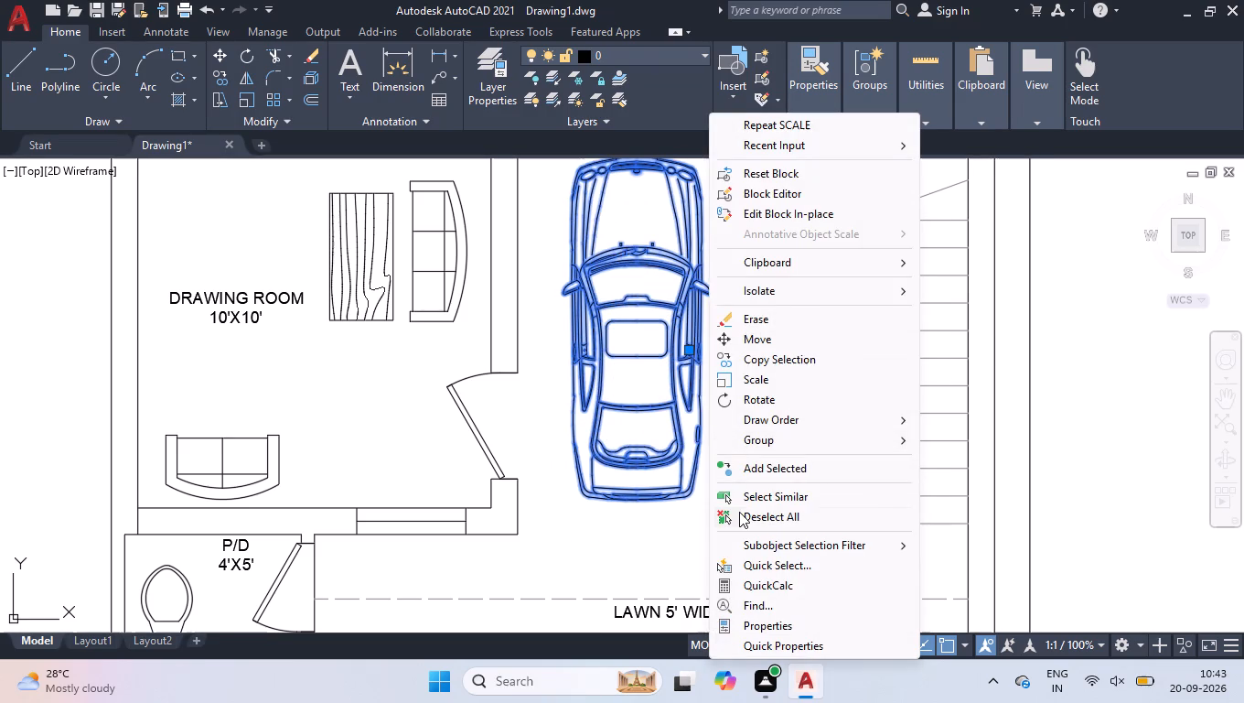
{"action": "left_click", "coordinate": [739, 512]}
Move the car away from the entrance doors, toward the drawing room wall and the lawn.
{"action": "scroll", "coordinate": [672, 447], "scroll_direction": "down", "scroll_amount": 2}
{"action": "left_click", "coordinate": [659, 427]}
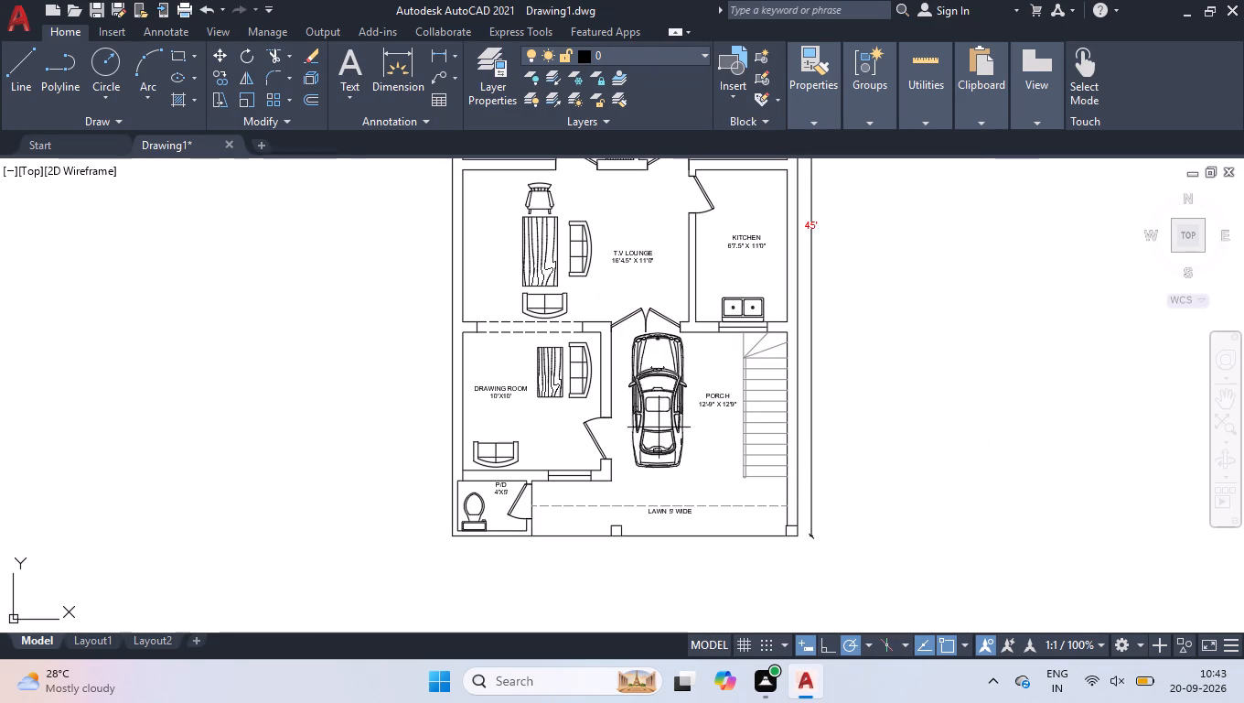
{"action": "left_click", "coordinate": [645, 437]}
{"action": "scroll", "coordinate": [649, 404], "scroll_direction": "up", "scroll_amount": 1}
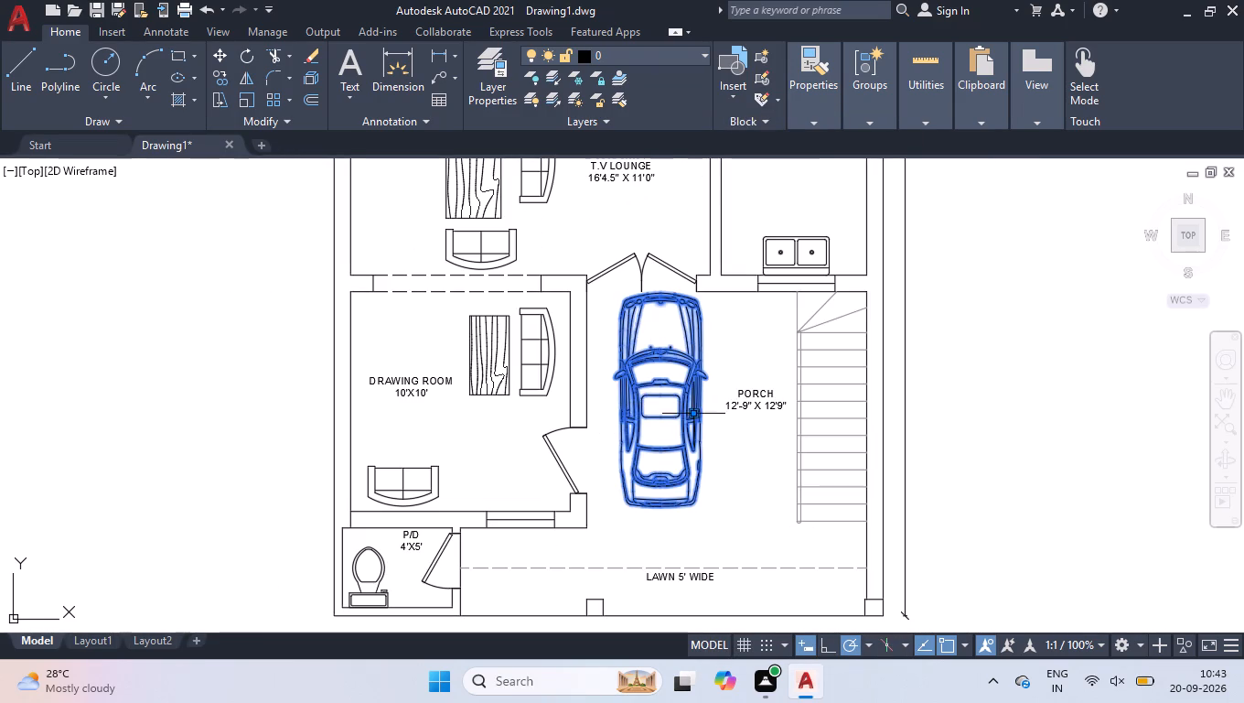
{"action": "scroll", "coordinate": [653, 438], "scroll_direction": "up", "scroll_amount": 1}
{"action": "left_click", "coordinate": [715, 400]}
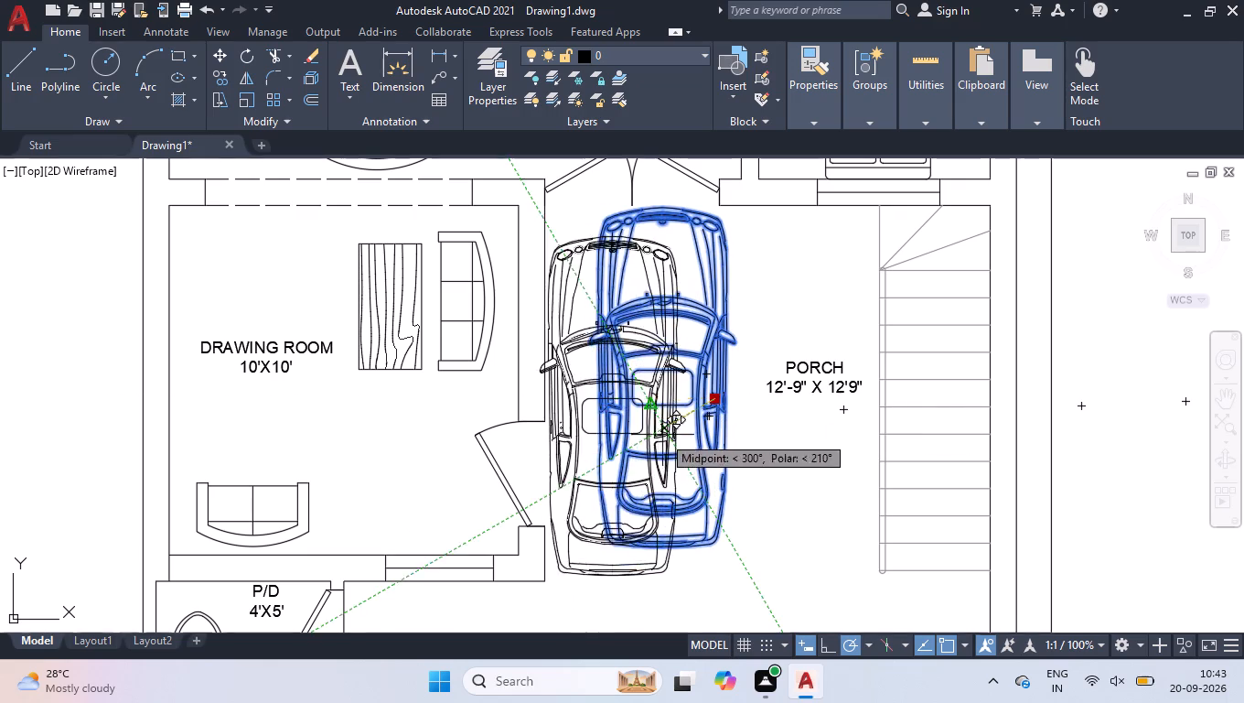
{"action": "left_click", "coordinate": [681, 450]}
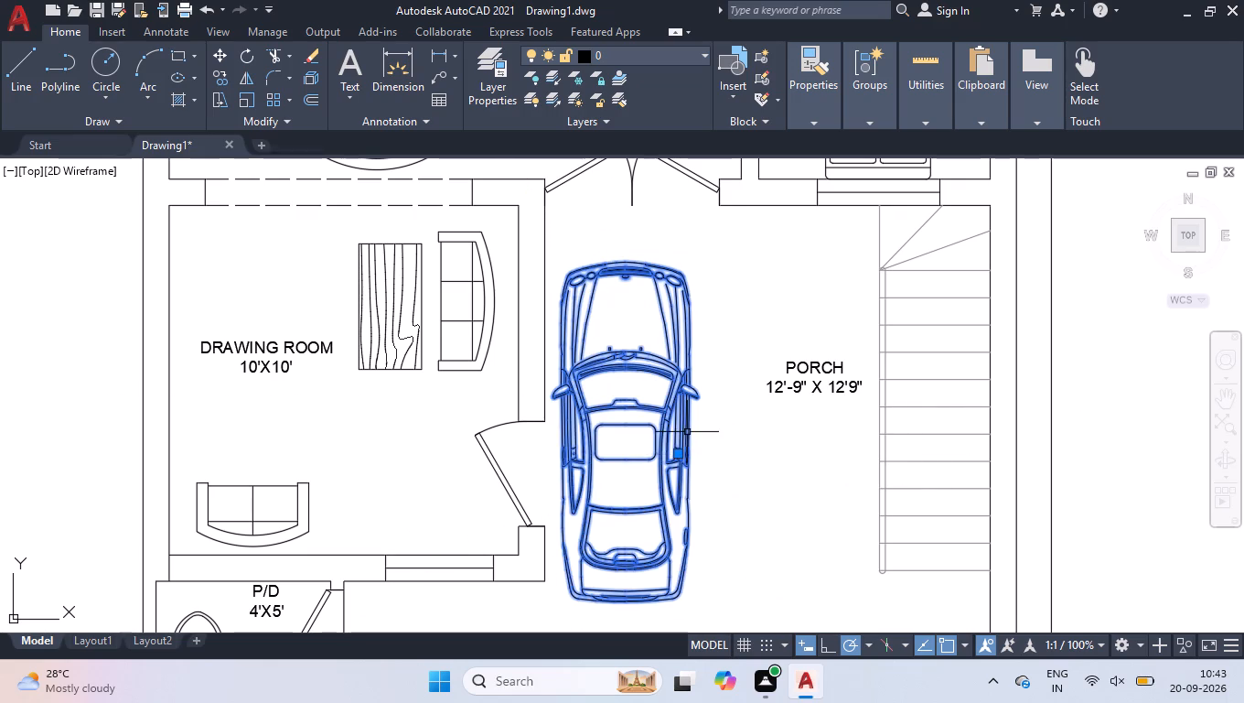
Nudge the car slightly toward the PORCH label, away from the drawing room wall, and clear the selection.
{"action": "scroll", "coordinate": [715, 444], "scroll_direction": "down", "scroll_amount": 1}
{"action": "scroll", "coordinate": [681, 518], "scroll_direction": "up", "scroll_amount": 1}
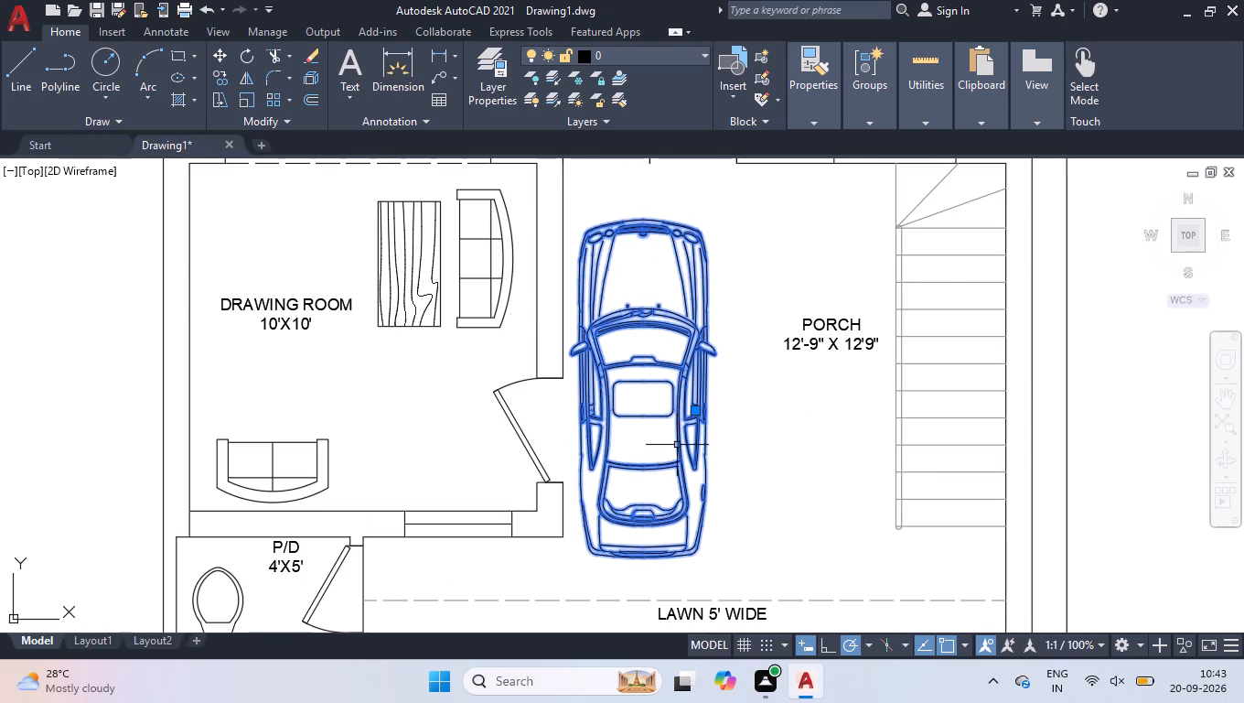
{"action": "scroll", "coordinate": [677, 445], "scroll_direction": "up", "scroll_amount": 1}
{"action": "scroll", "coordinate": [691, 406], "scroll_direction": "down", "scroll_amount": 1}
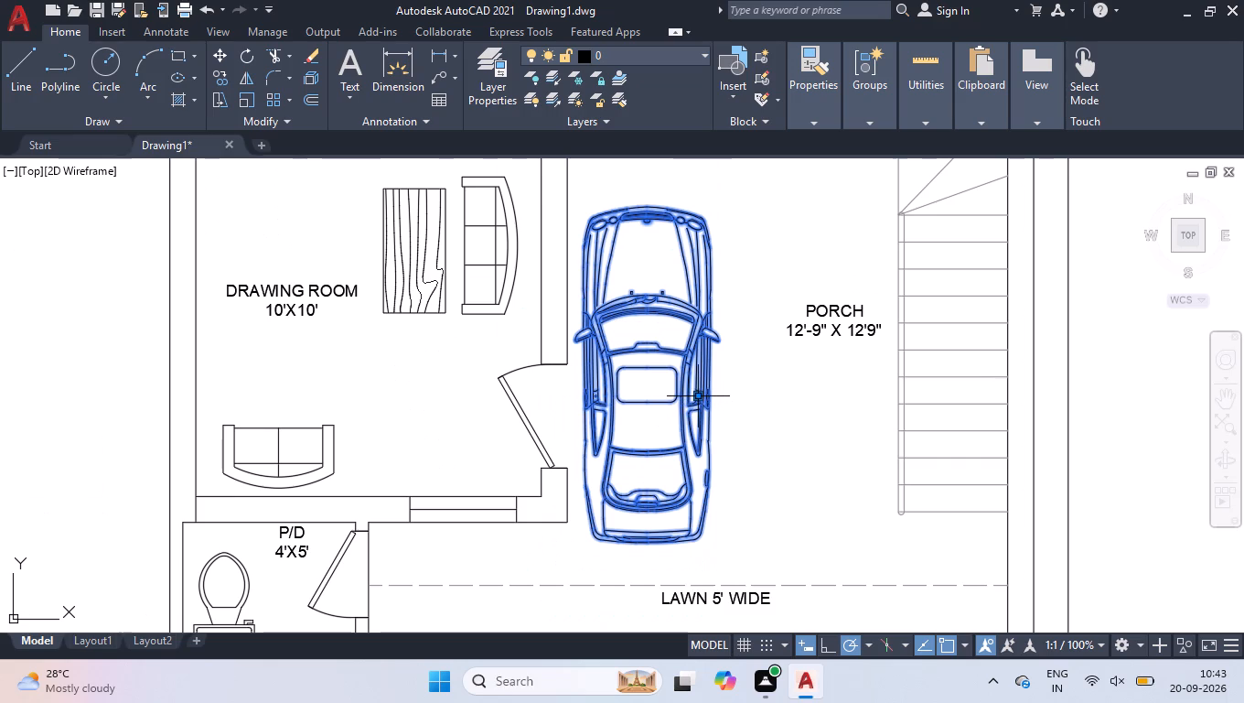
{"action": "left_click", "coordinate": [696, 400]}
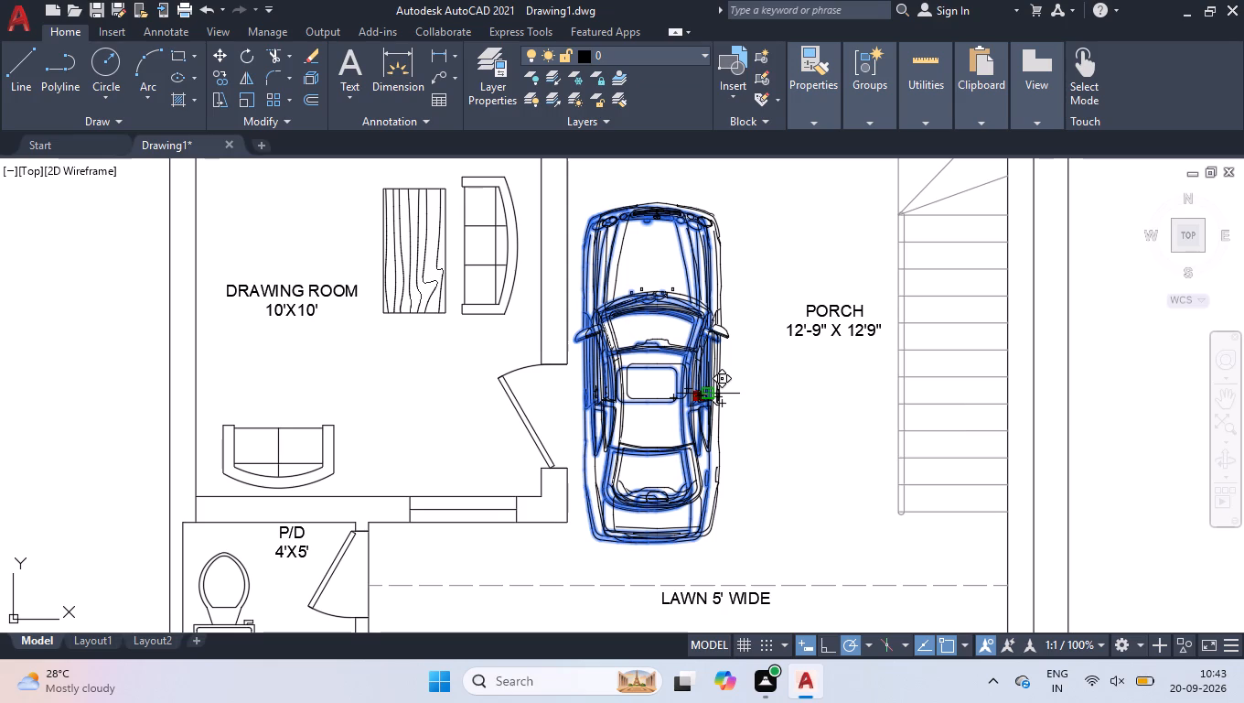
{"action": "left_click", "coordinate": [709, 394]}
{"action": "right_click", "coordinate": [756, 404]}
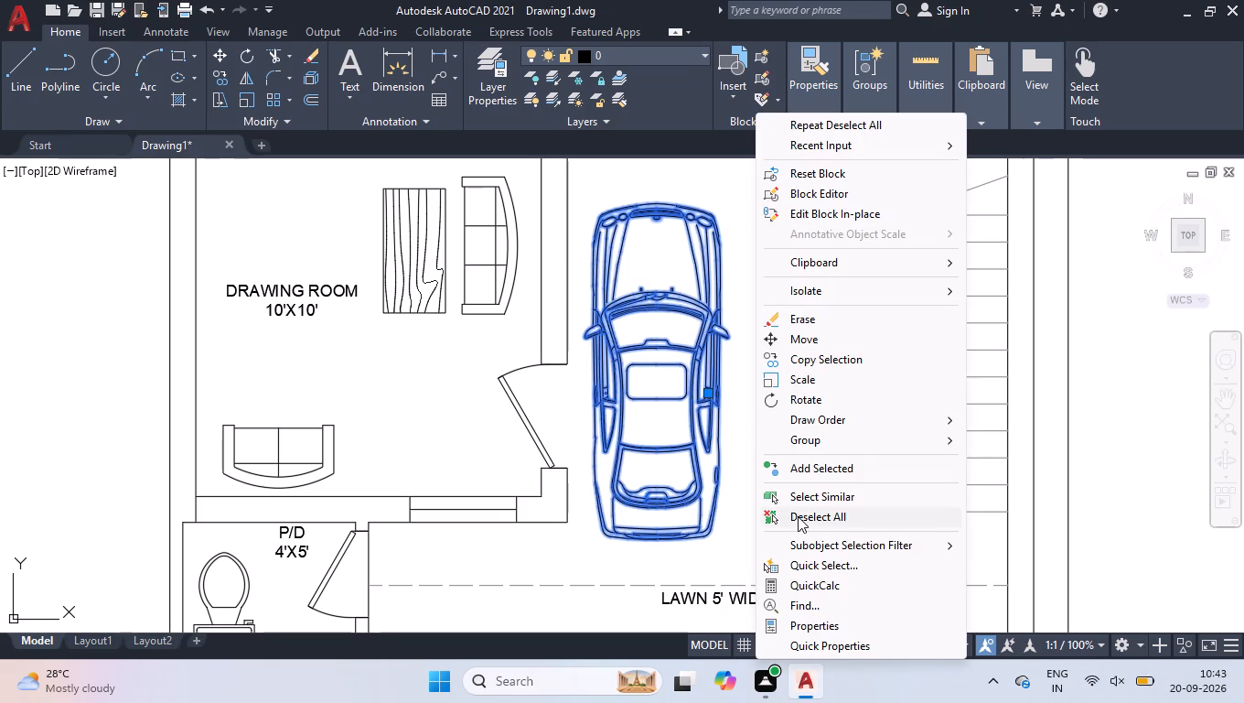
{"action": "left_click", "coordinate": [798, 516]}
Modify the ISO-25 dimension style so its text height is 8".
{"action": "scroll", "coordinate": [692, 361], "scroll_direction": "down", "scroll_amount": 2}
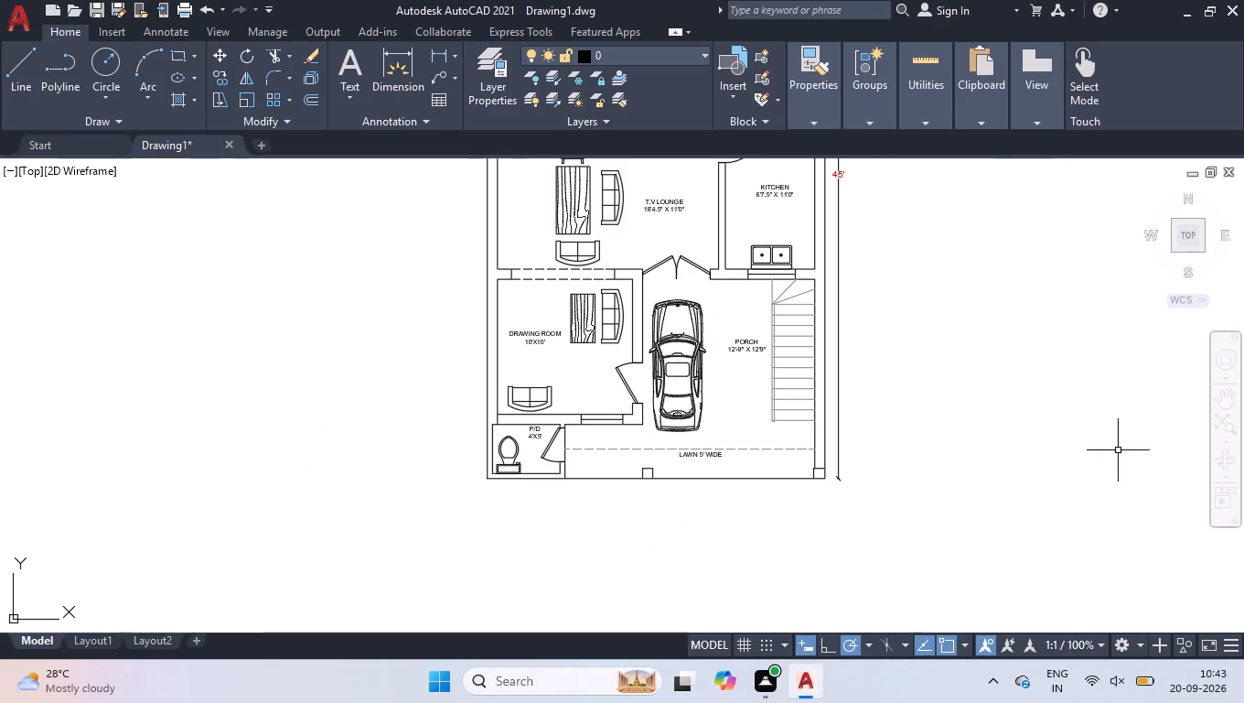
{"action": "left_click", "coordinate": [1185, 237]}
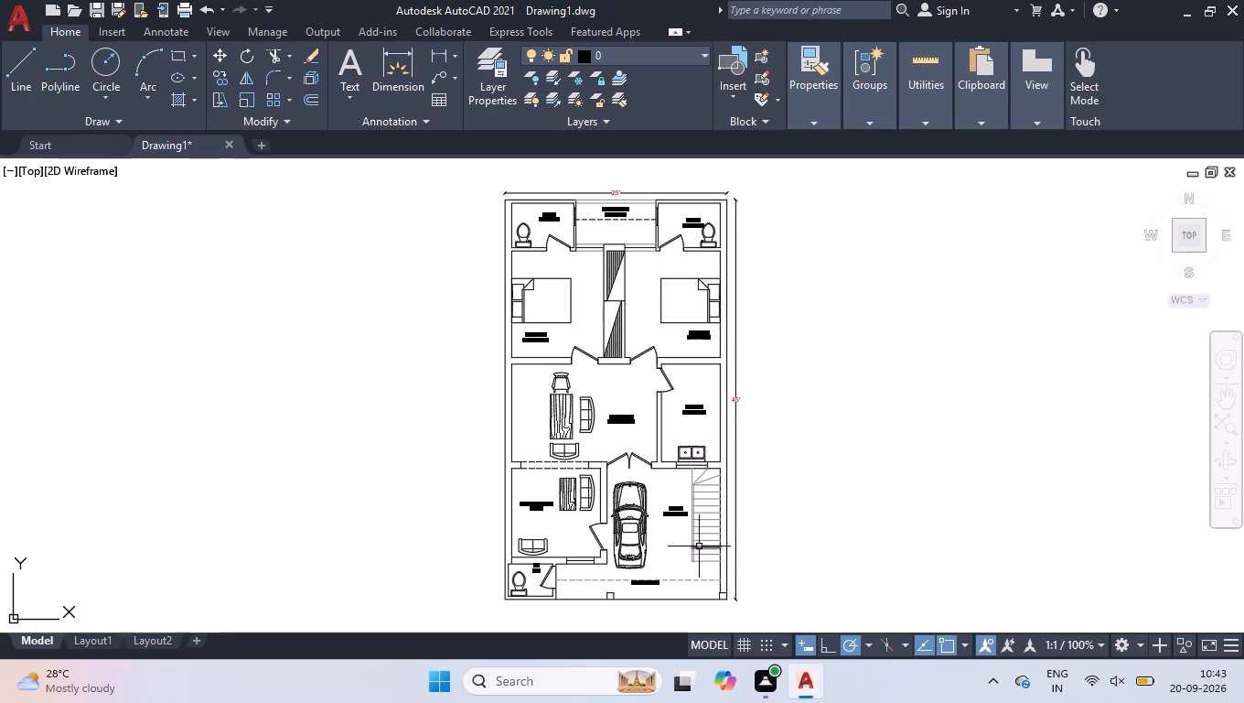
{"action": "key", "text": "d"}
{"action": "key", "text": "Return"}
{"action": "left_click", "coordinate": [807, 291]}
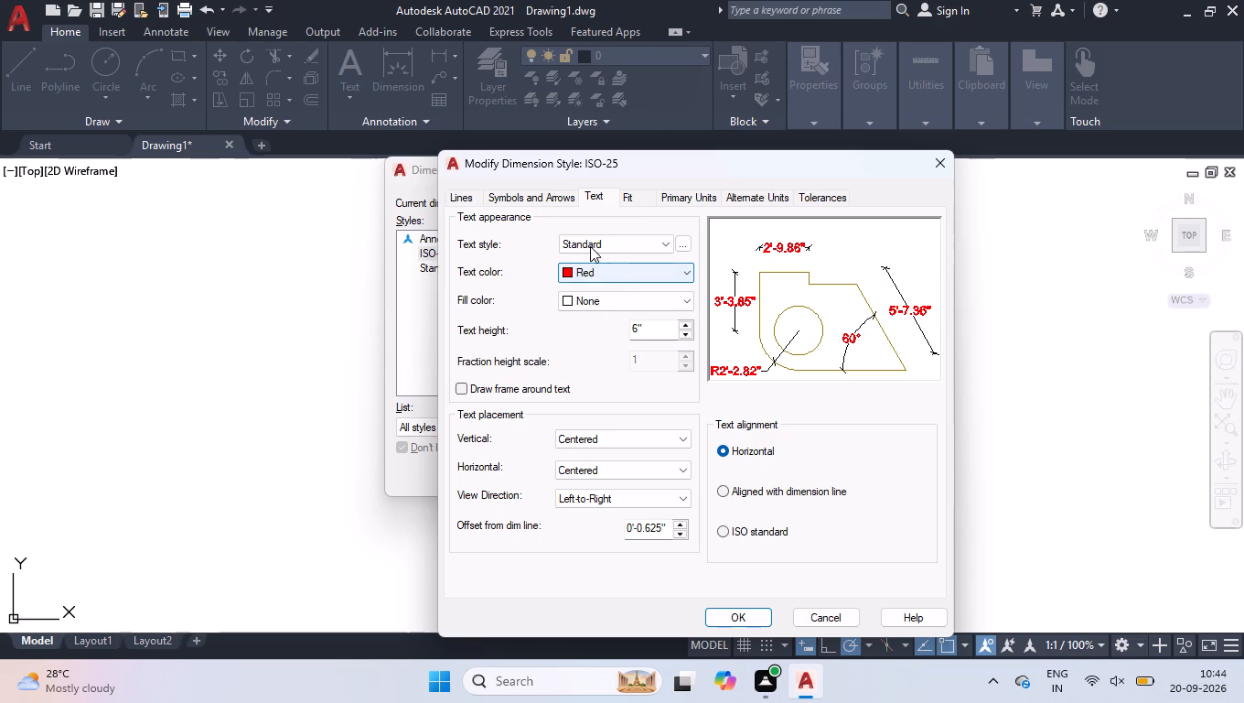
{"action": "left_click_drag", "start_coordinate": [652, 330], "coordinate": [332, 328]}
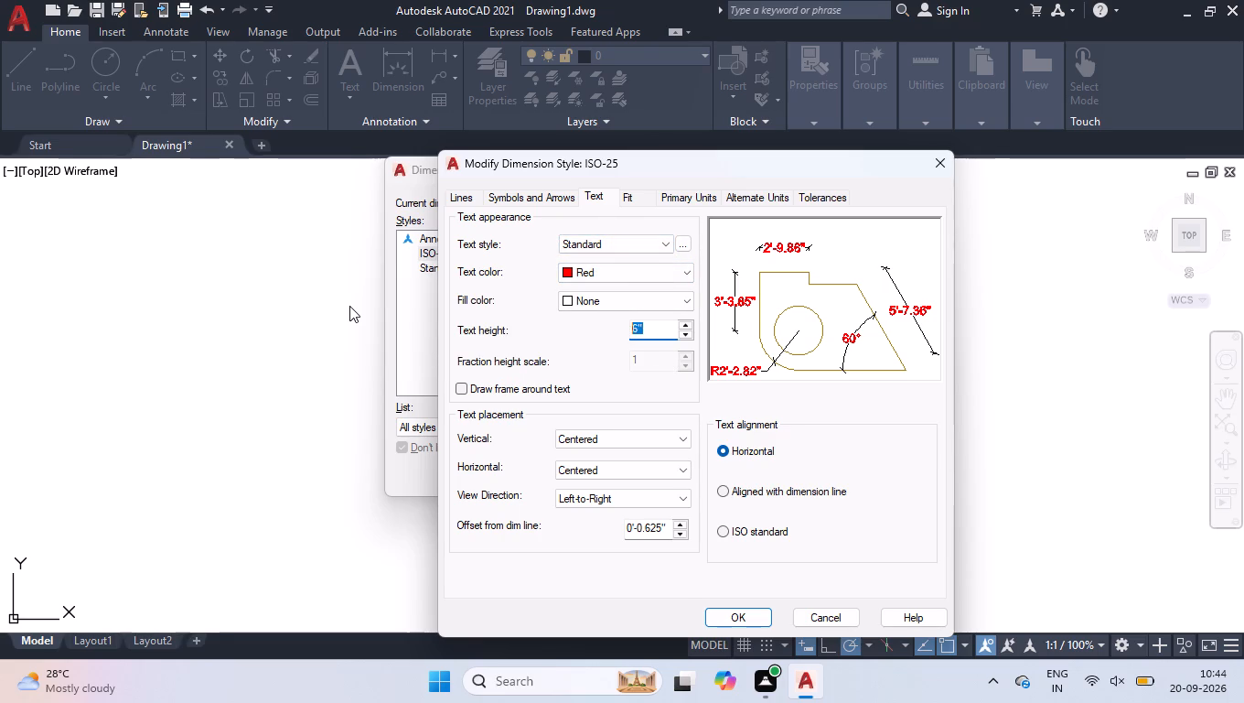
{"action": "key", "text": "8"}
{"action": "key", "text": "Return"}
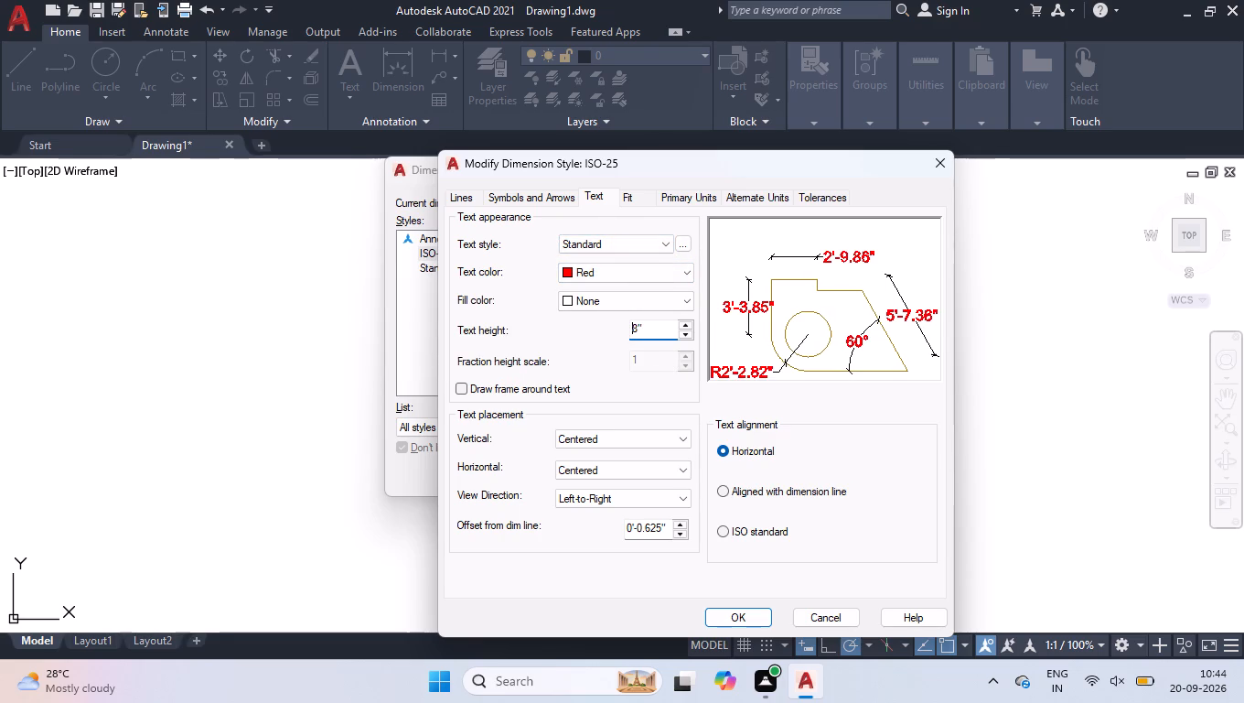
{"action": "left_click", "coordinate": [735, 621]}
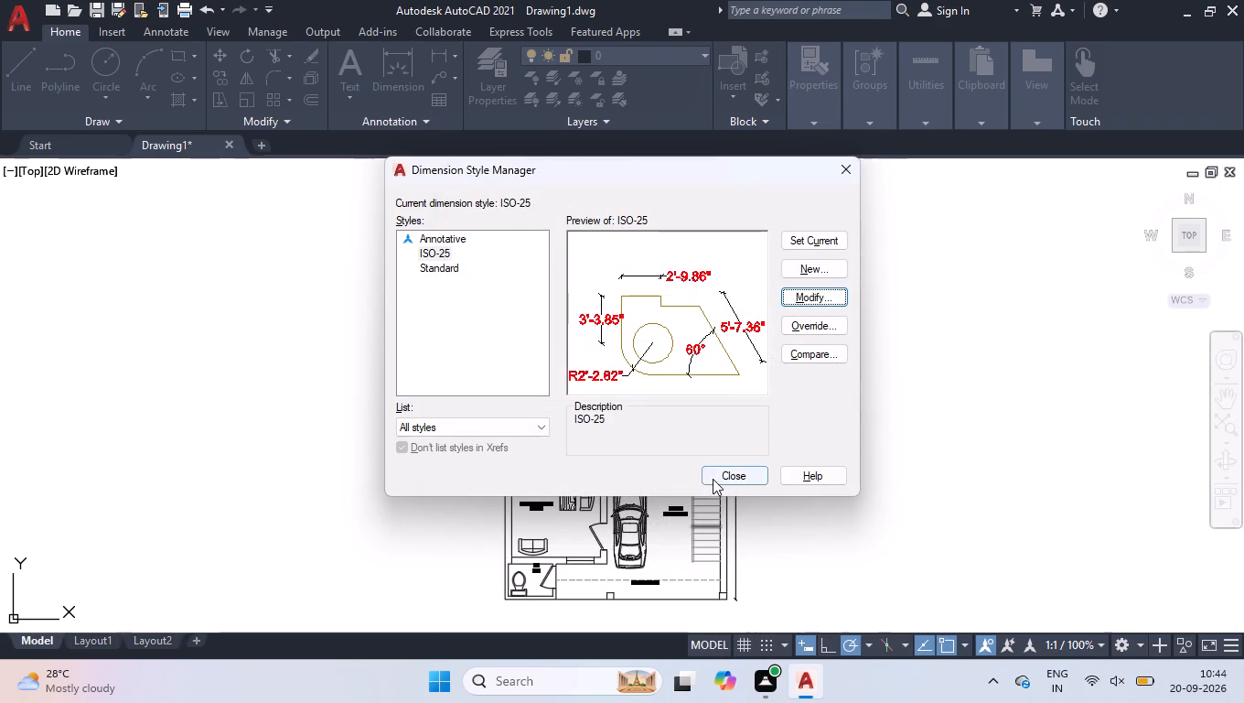
{"action": "left_click", "coordinate": [713, 479]}
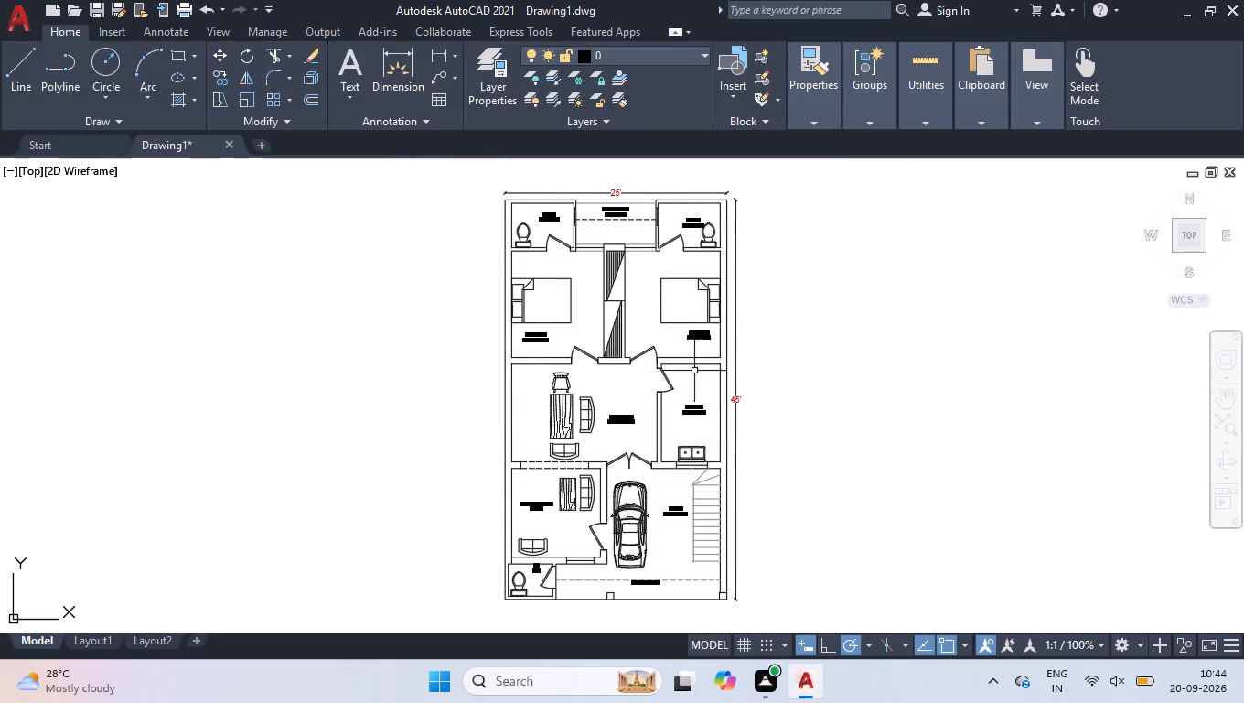
Modify the ISO-25 dimension style so its text offset from the dimension line is 1".
{"action": "scroll", "coordinate": [735, 392], "scroll_direction": "up", "scroll_amount": 3}
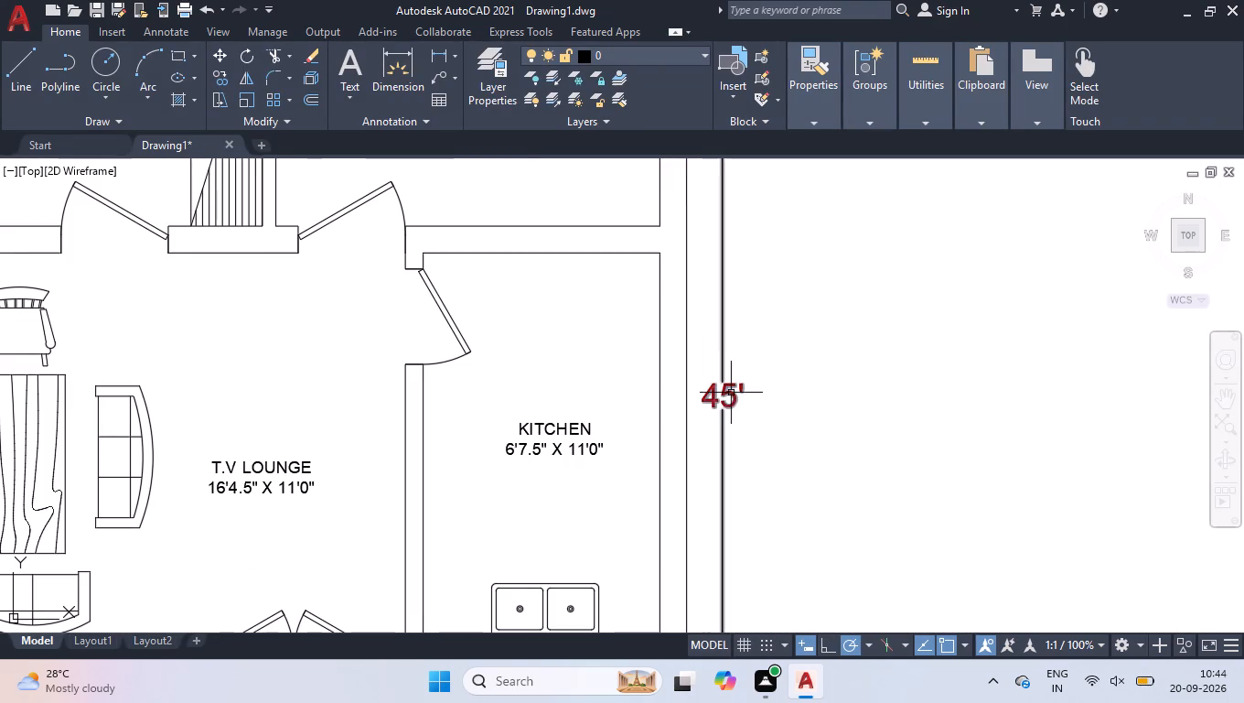
{"action": "scroll", "coordinate": [724, 386], "scroll_direction": "up", "scroll_amount": 3}
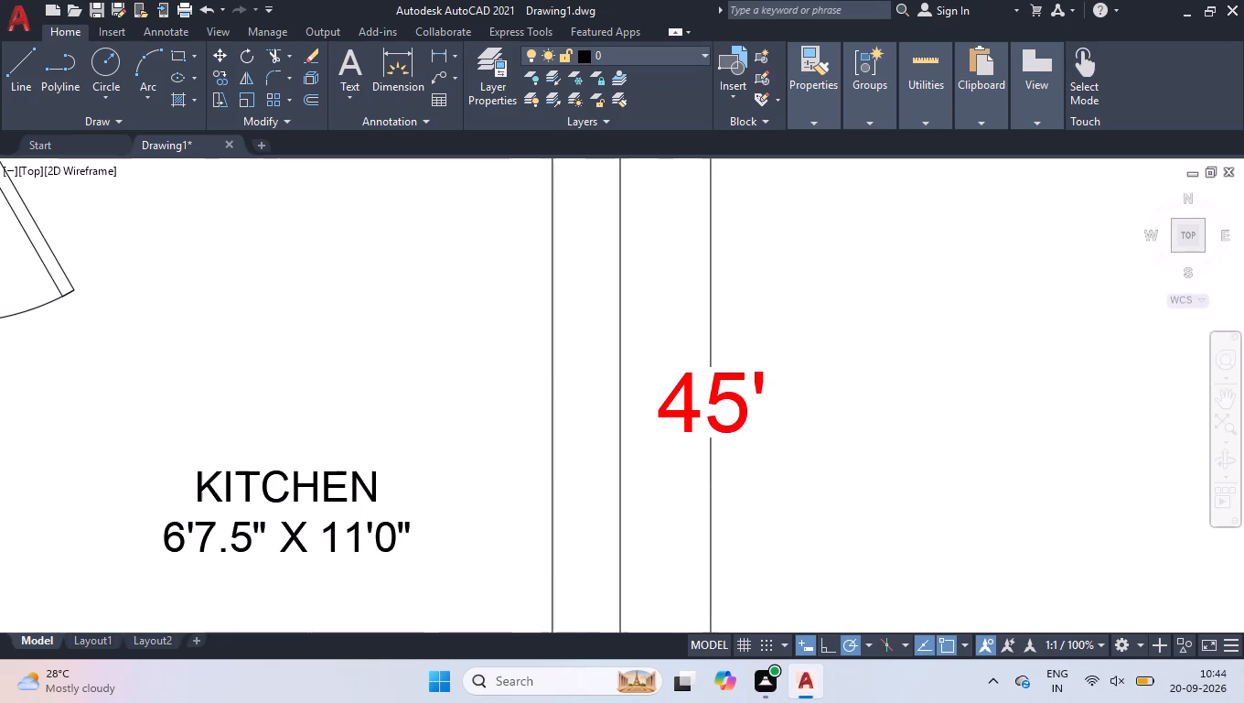
{"action": "scroll", "coordinate": [728, 403], "scroll_direction": "up", "scroll_amount": 2}
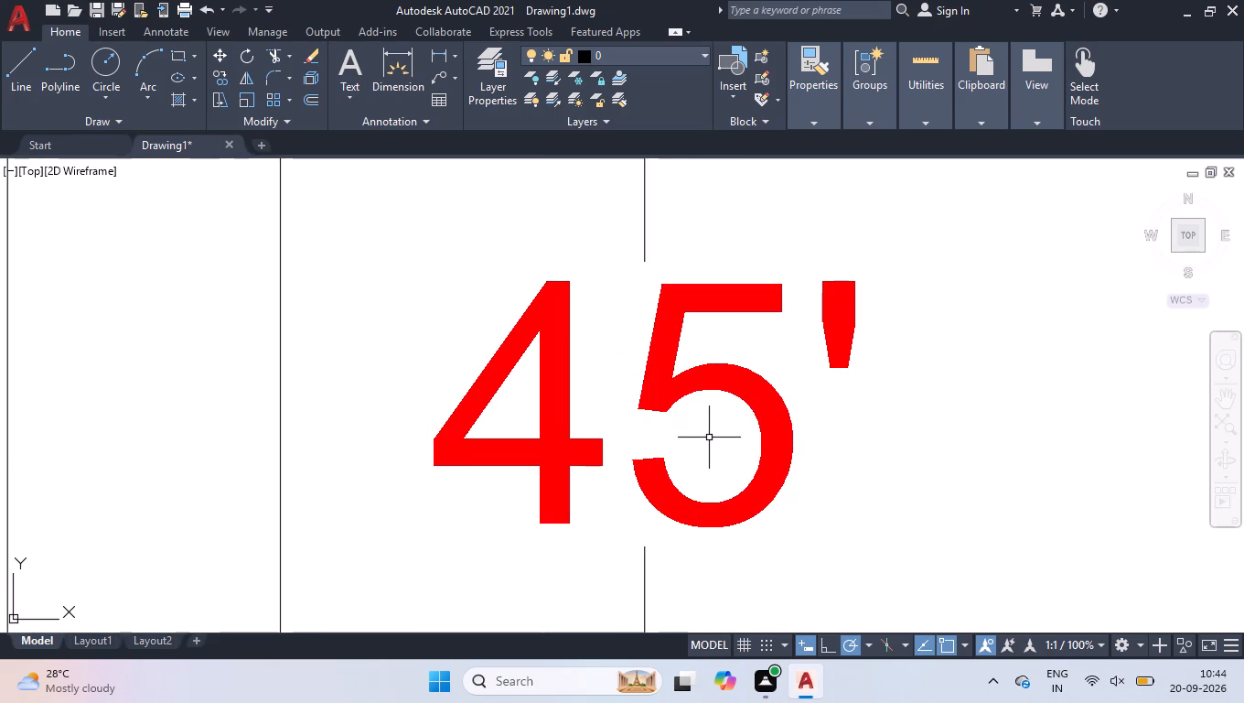
{"action": "left_click", "coordinate": [686, 395]}
{"action": "scroll", "coordinate": [731, 407], "scroll_direction": "down", "scroll_amount": 4}
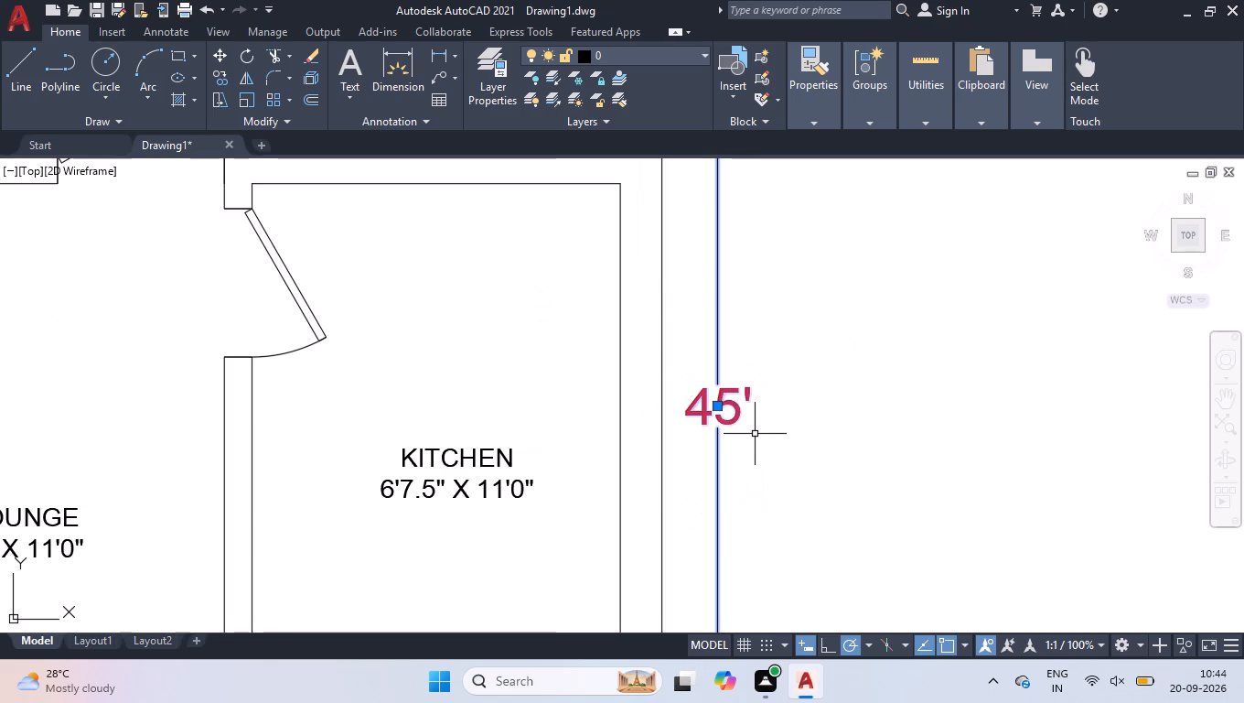
{"action": "key", "text": "d"}
{"action": "key", "text": "Return"}
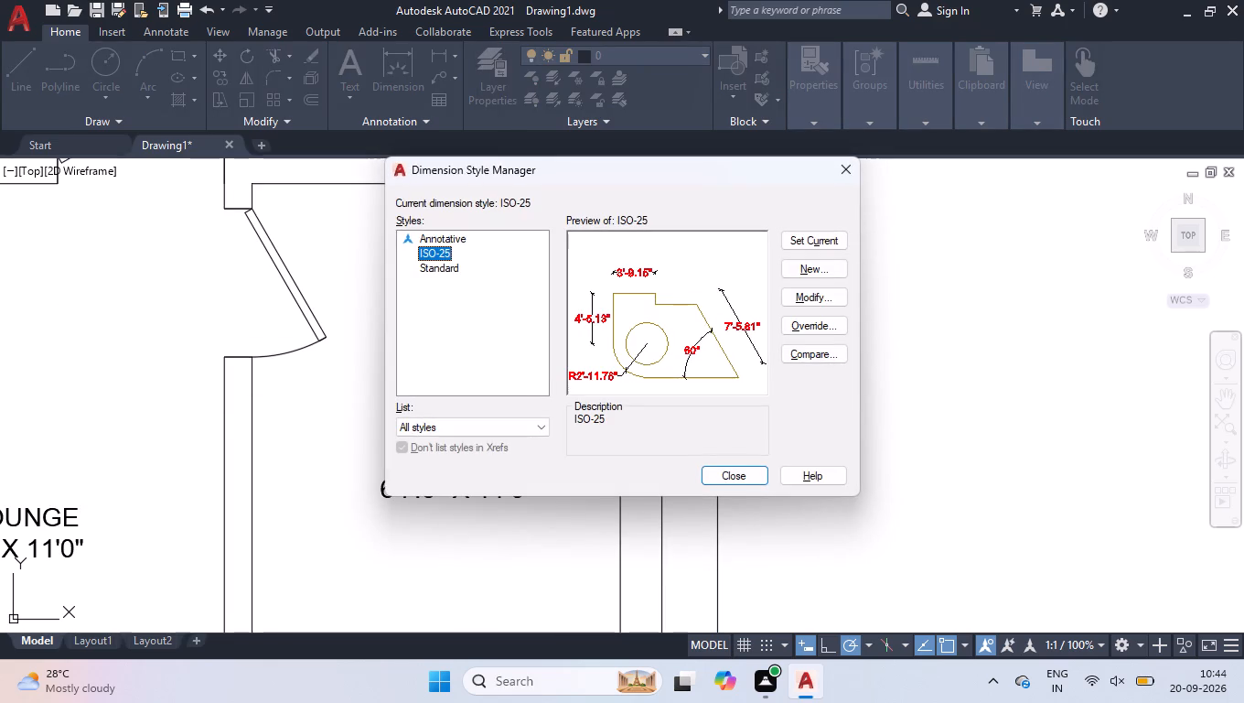
{"action": "left_click", "coordinate": [803, 294]}
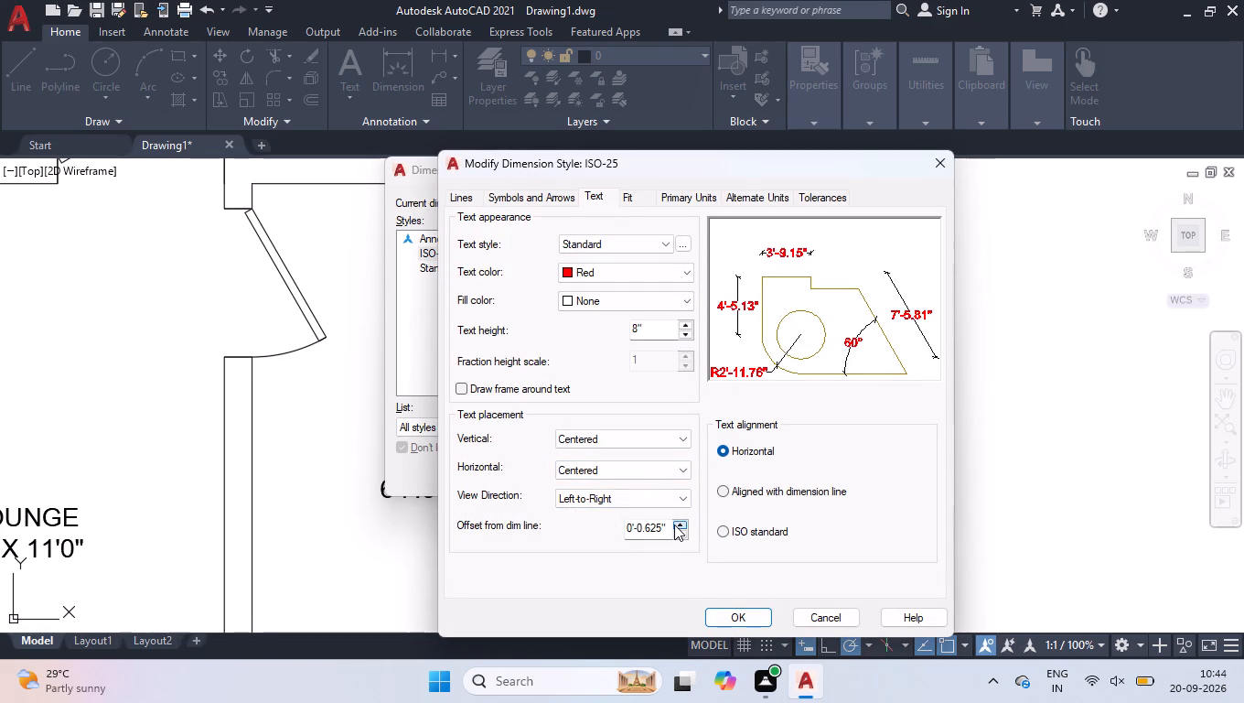
{"action": "left_click_drag", "start_coordinate": [666, 529], "coordinate": [9, 446]}
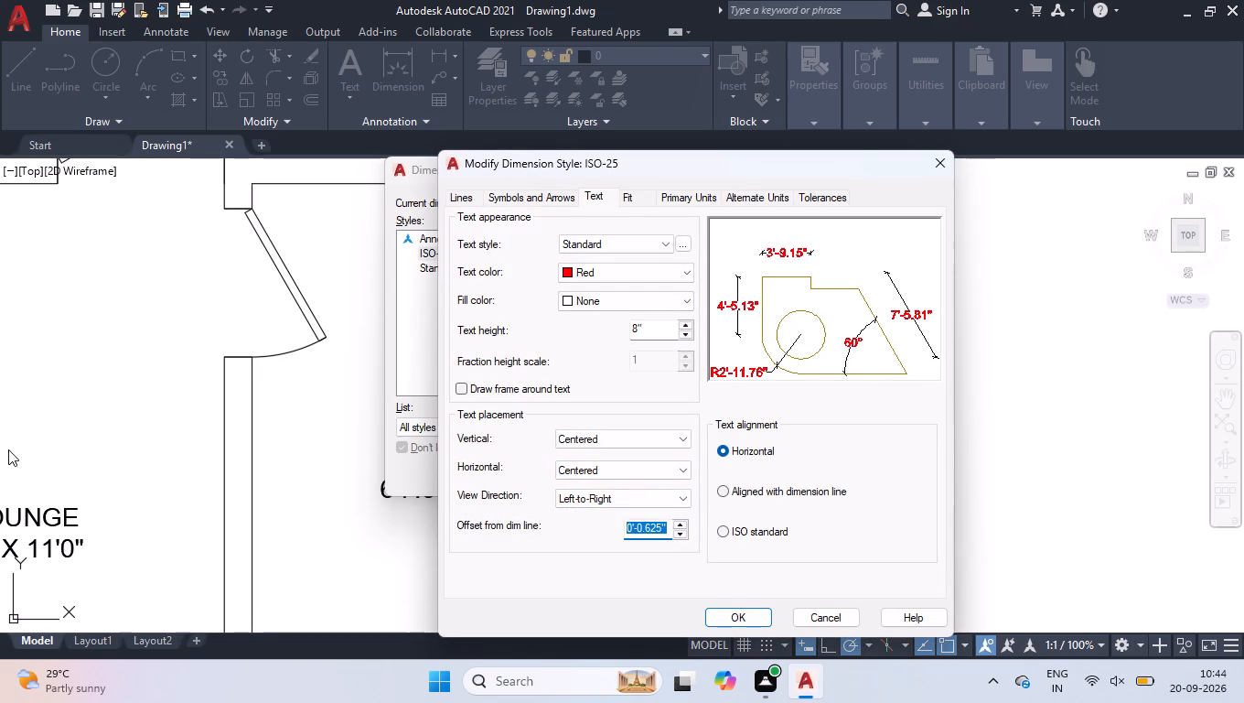
{"action": "key", "text": "1"}
{"action": "key", "text": "Return"}
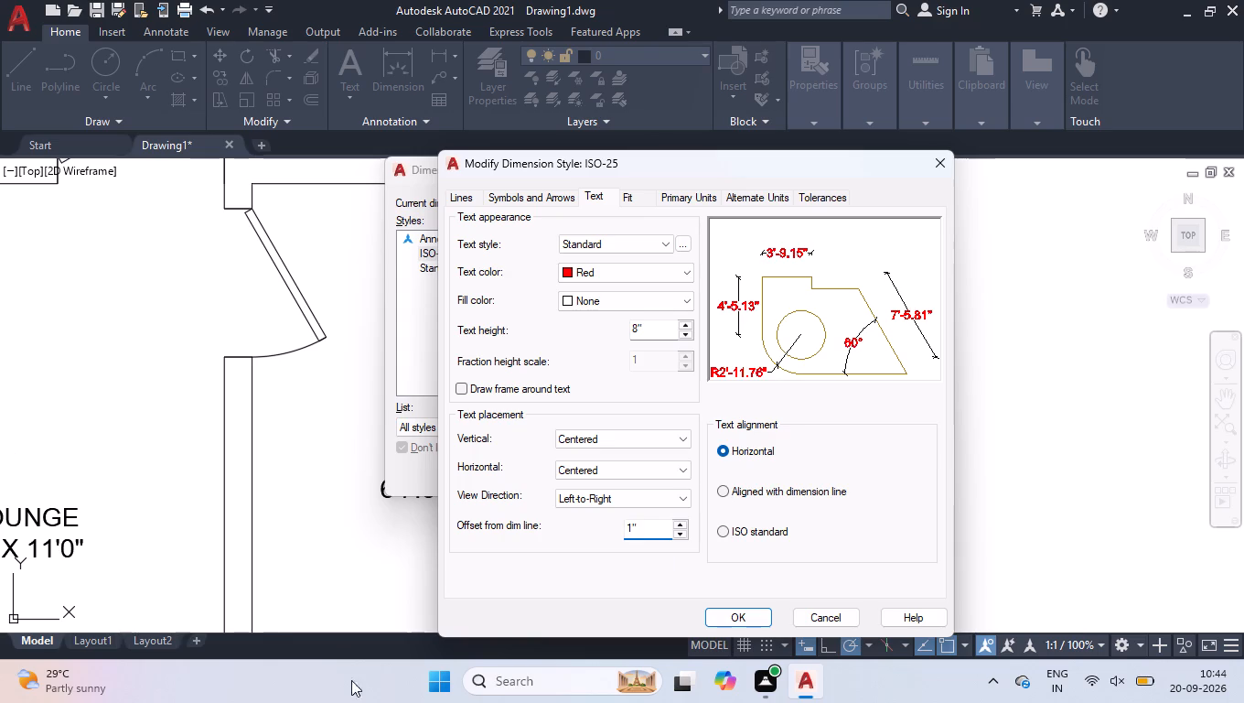
{"action": "left_click", "coordinate": [735, 621]}
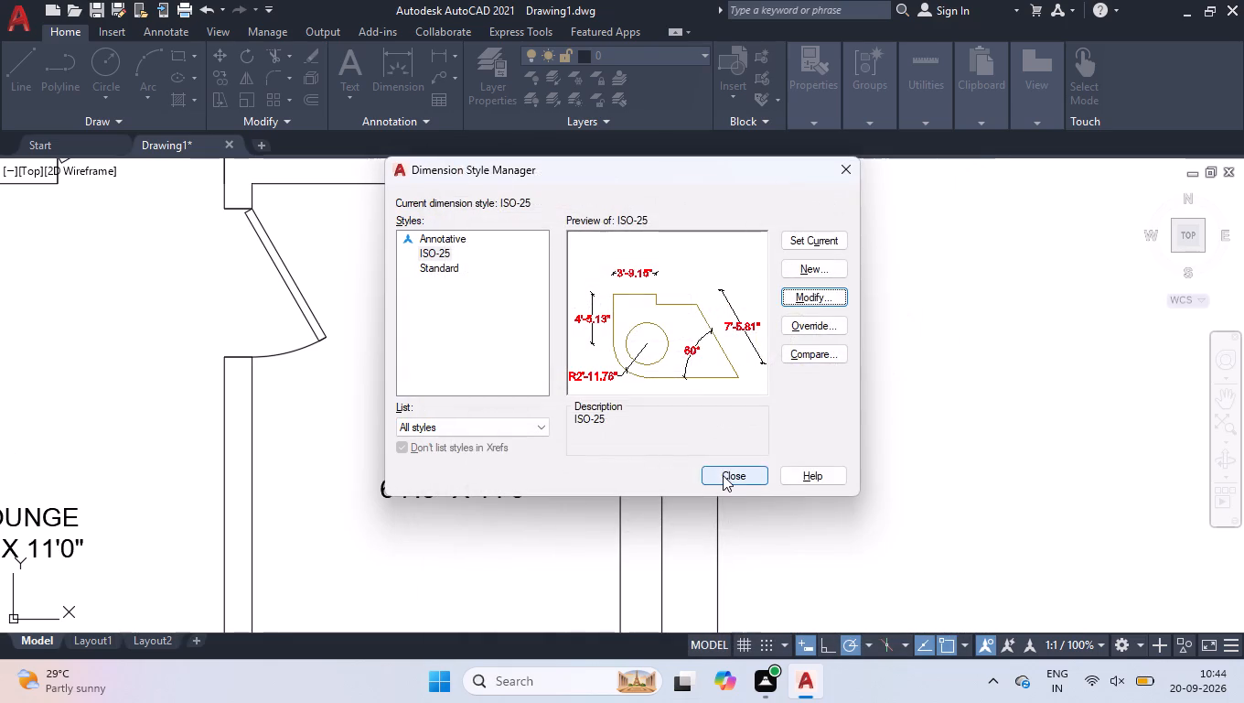
{"action": "left_click", "coordinate": [723, 475]}
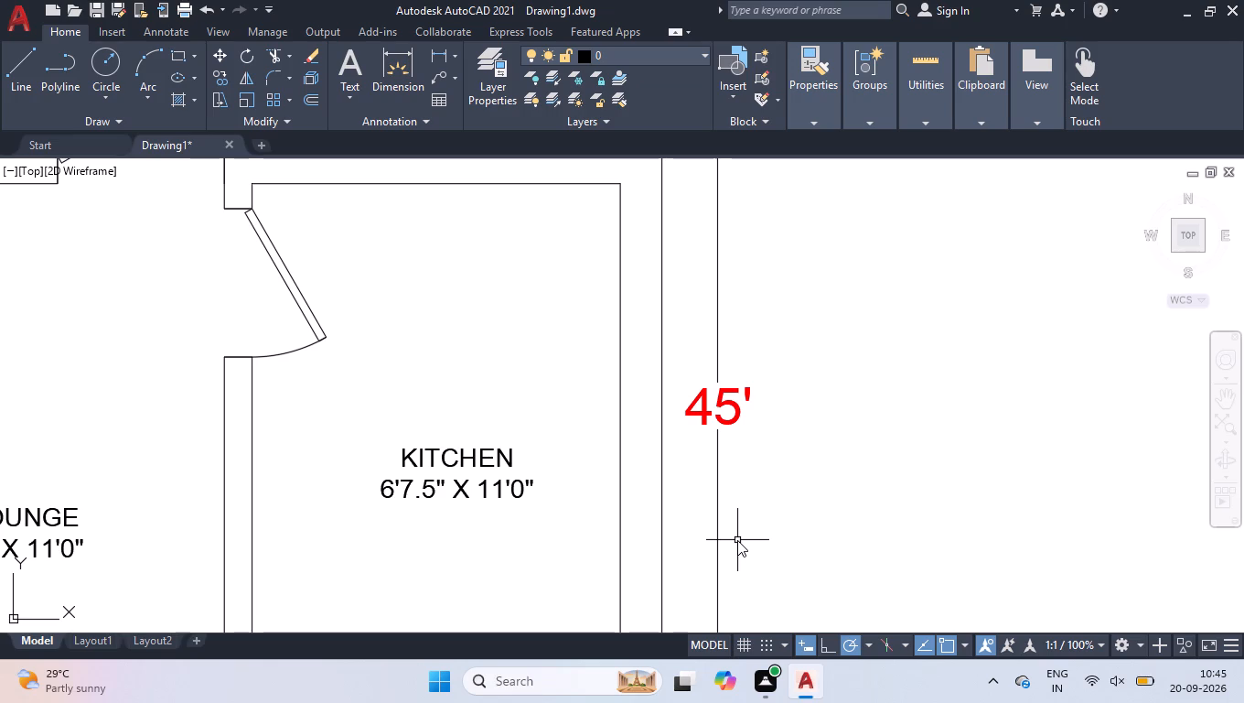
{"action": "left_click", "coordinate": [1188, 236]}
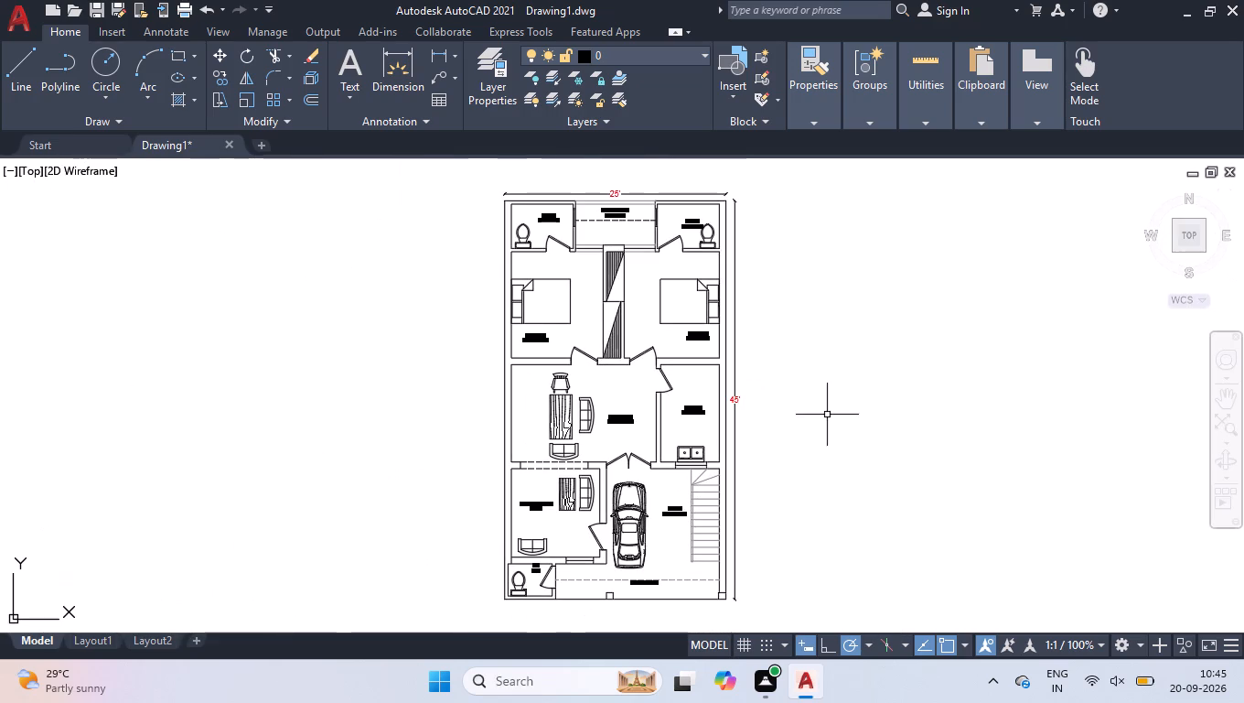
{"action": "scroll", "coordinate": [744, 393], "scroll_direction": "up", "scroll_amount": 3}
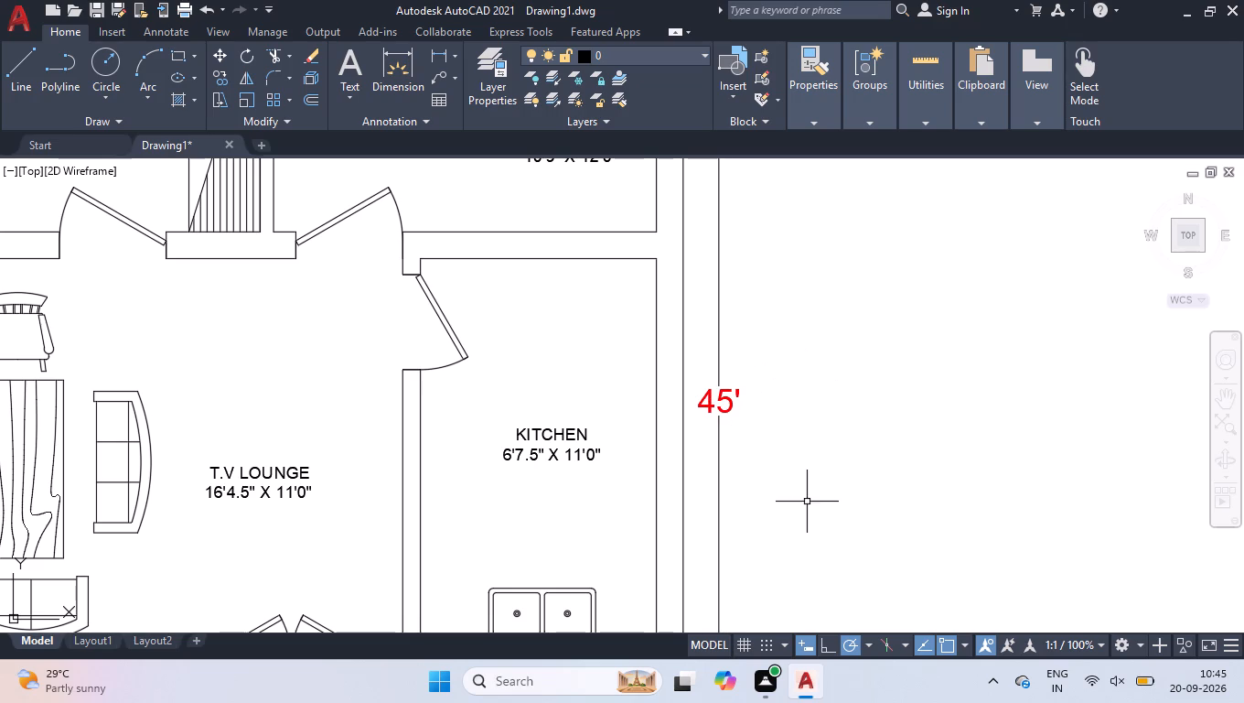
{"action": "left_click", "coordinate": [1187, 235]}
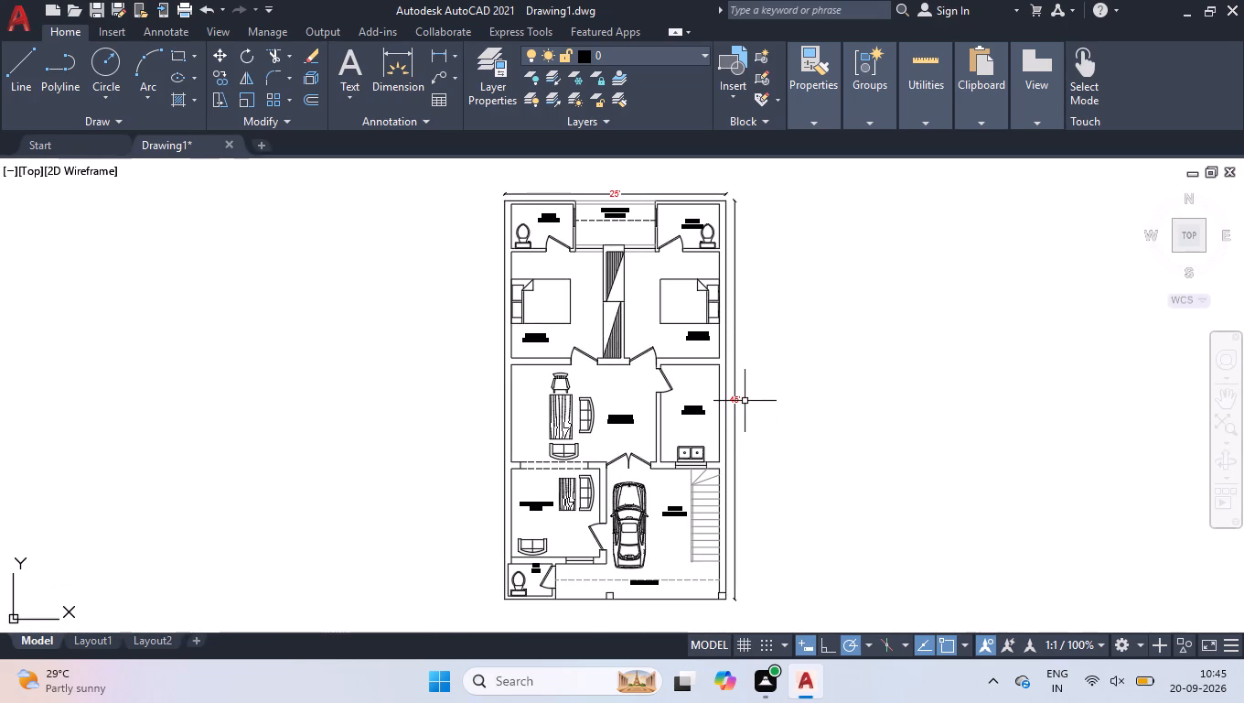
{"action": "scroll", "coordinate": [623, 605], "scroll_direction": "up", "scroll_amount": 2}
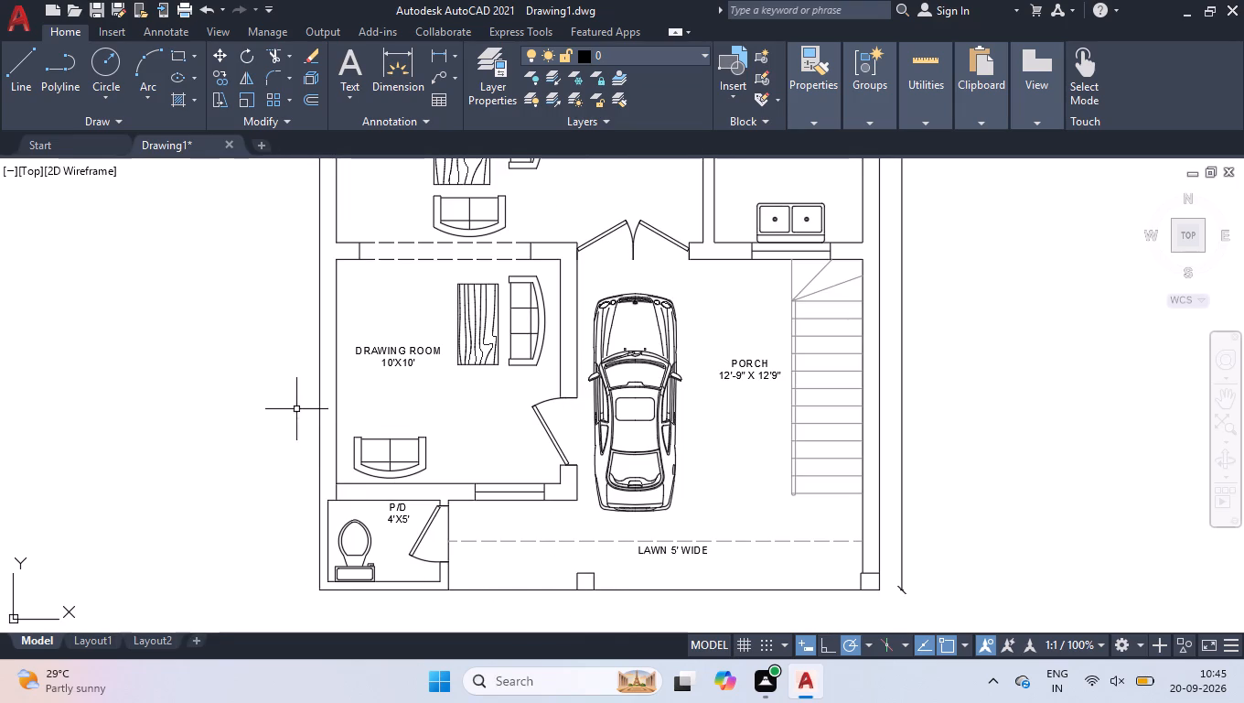
Fill the two square columns along the front edge of the lawn with a SOLID hatch.
{"action": "left_click", "coordinate": [176, 104]}
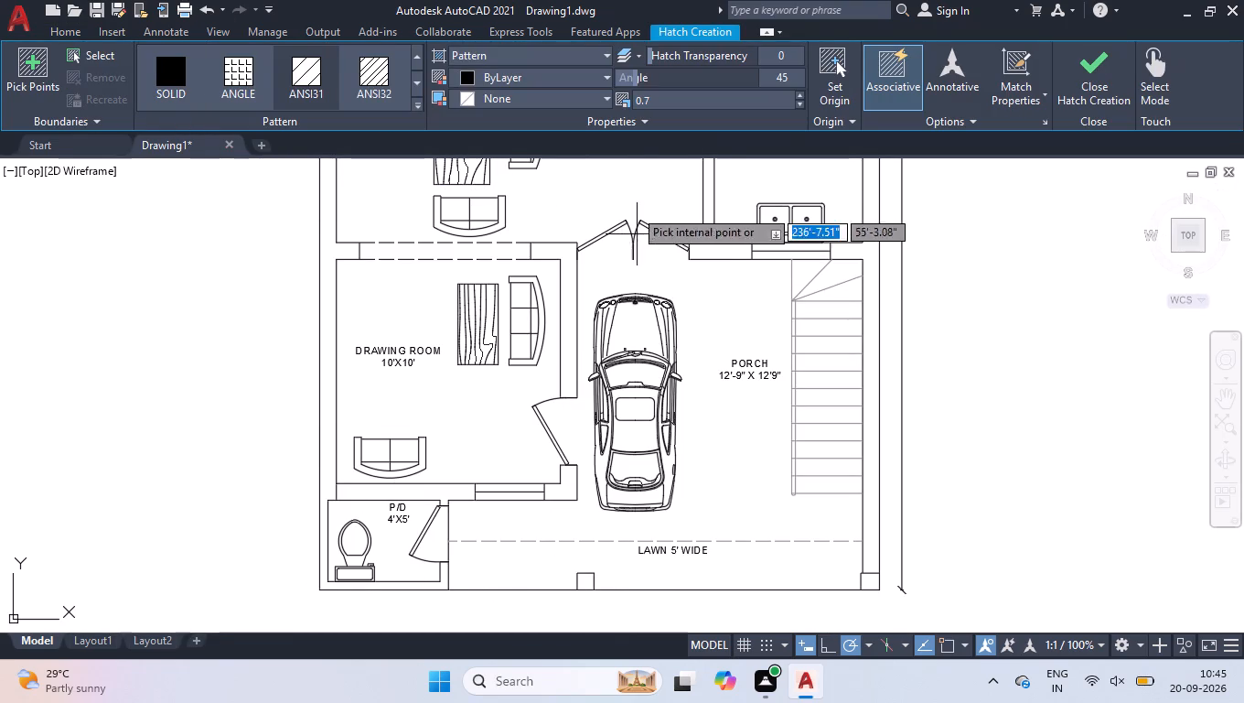
{"action": "left_click", "coordinate": [166, 70]}
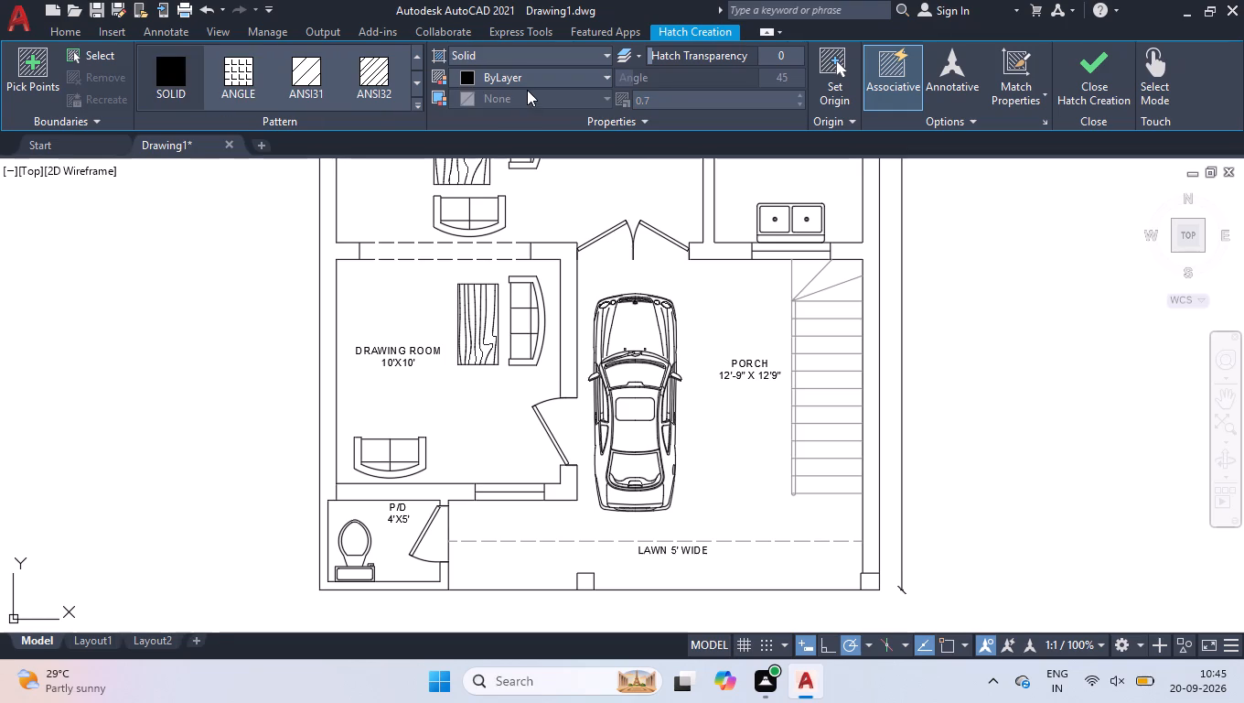
{"action": "scroll", "coordinate": [796, 570], "scroll_direction": "up", "scroll_amount": 1}
{"action": "left_click", "coordinate": [907, 589]}
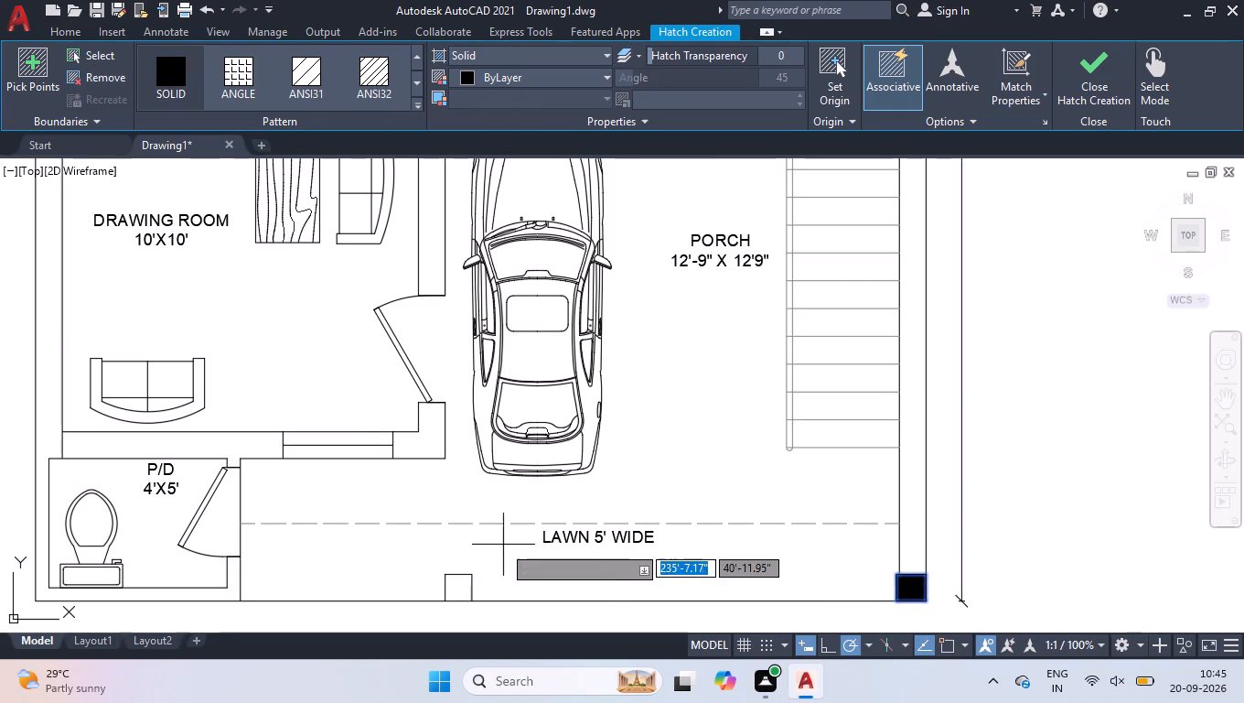
{"action": "left_click", "coordinate": [461, 587]}
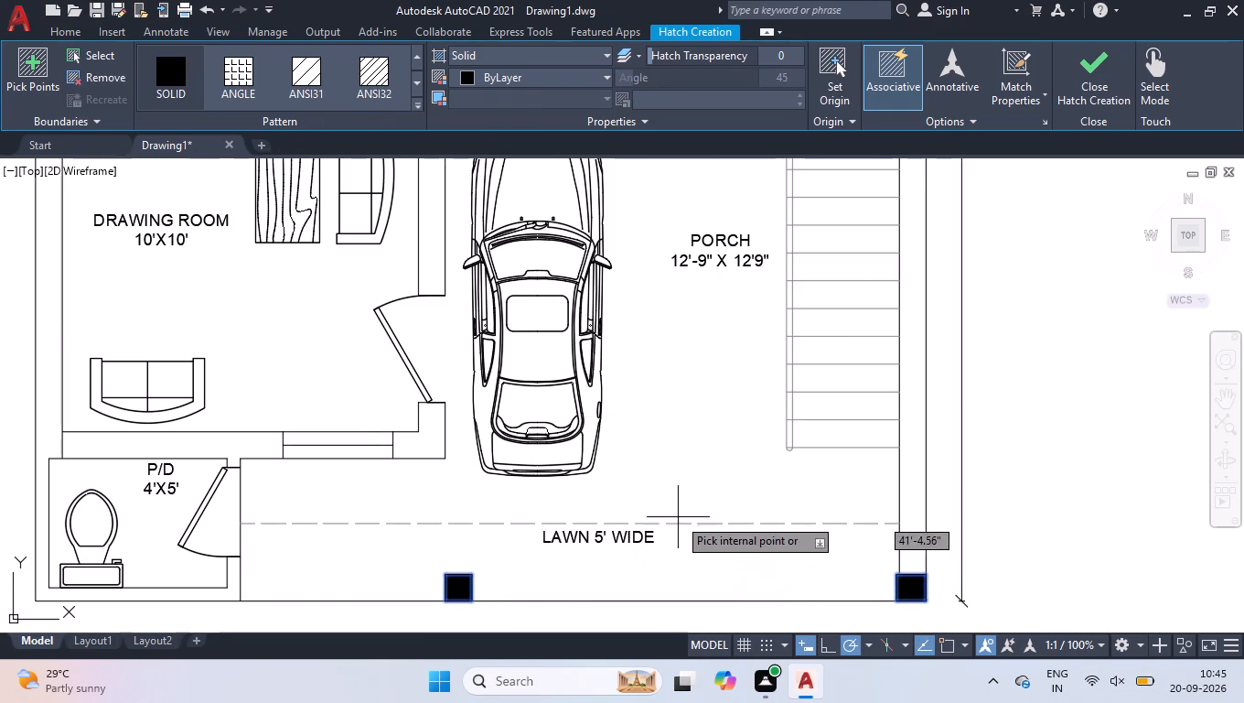
{"action": "key", "text": "Return"}
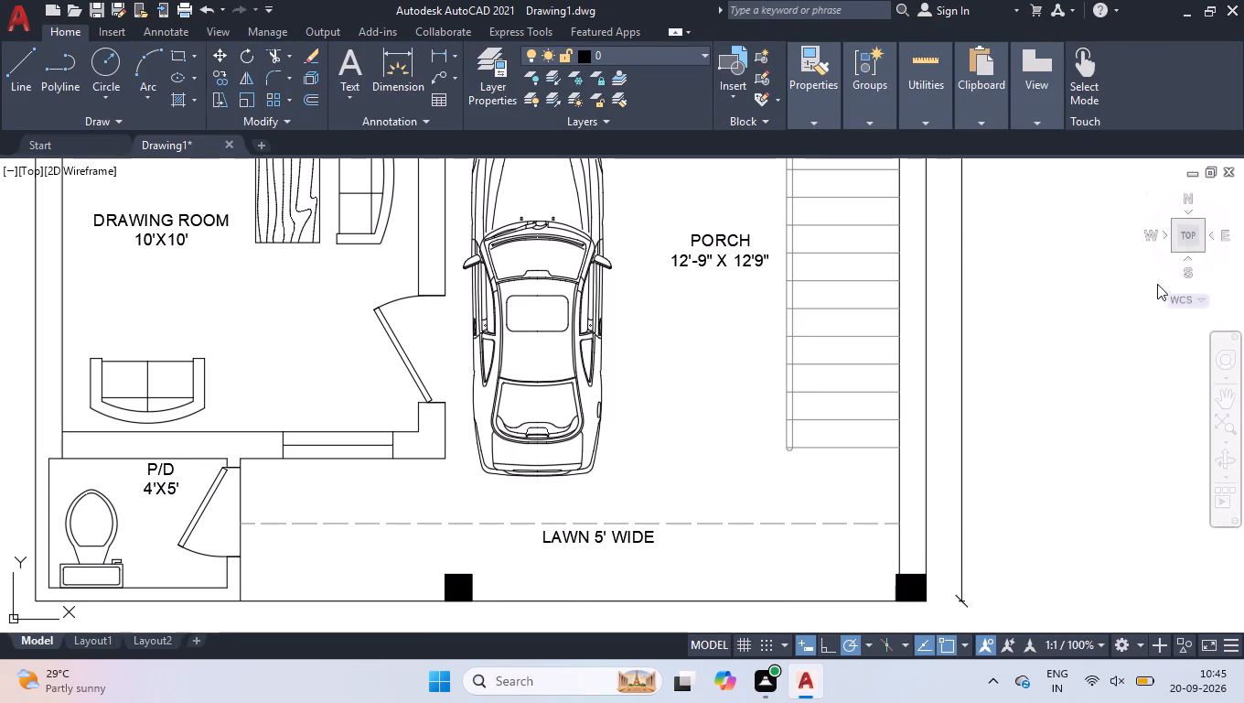
With Ortho enabled, draw a line across the outer wall near the upper corner of the toilet above the 10'9" X 12'0" bedroom.
{"action": "left_click", "coordinate": [1190, 235]}
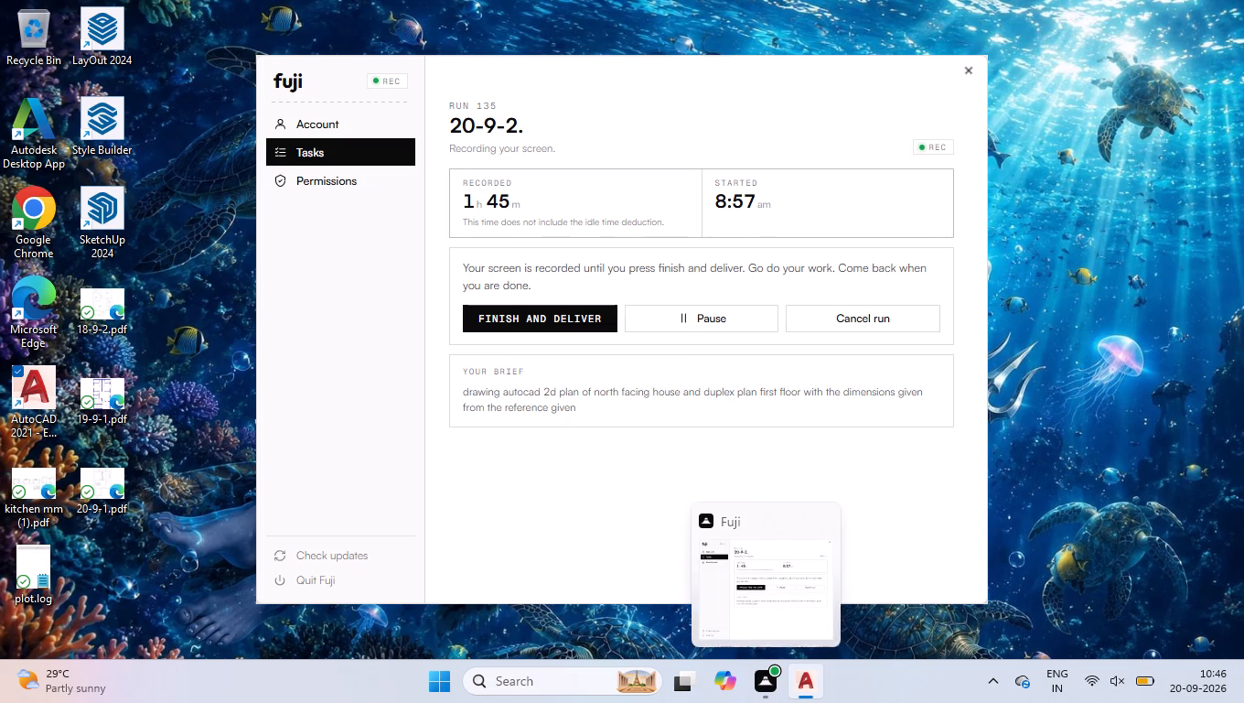
{"action": "scroll", "coordinate": [583, 175], "scroll_direction": "up", "scroll_amount": 2}
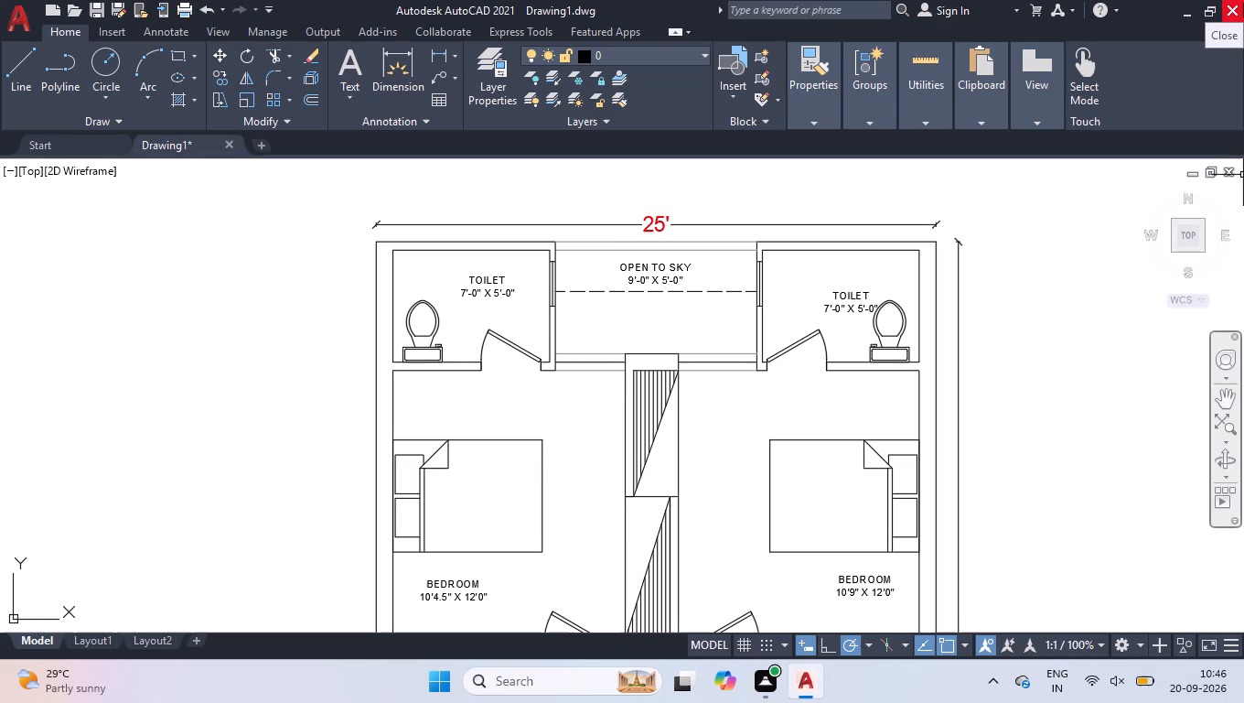
{"action": "key", "text": "l"}
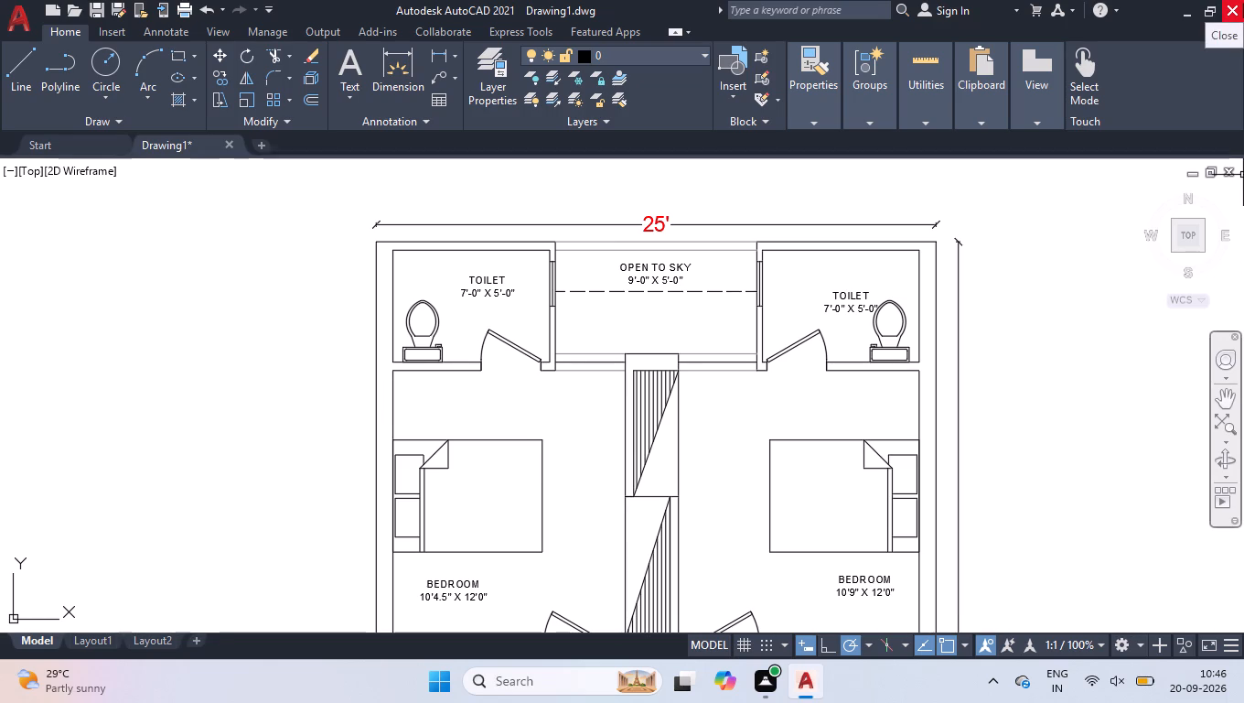
{"action": "key", "text": "l"}
{"action": "key", "text": "Return"}
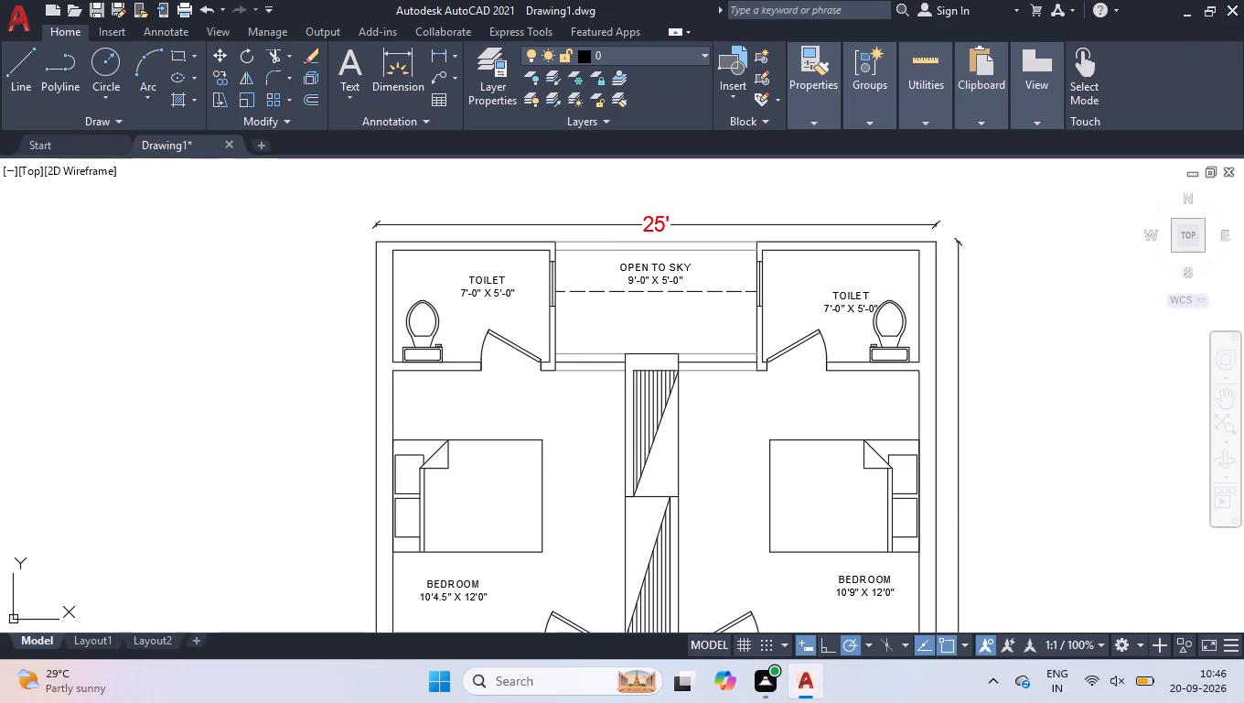
{"action": "key", "text": "l"}
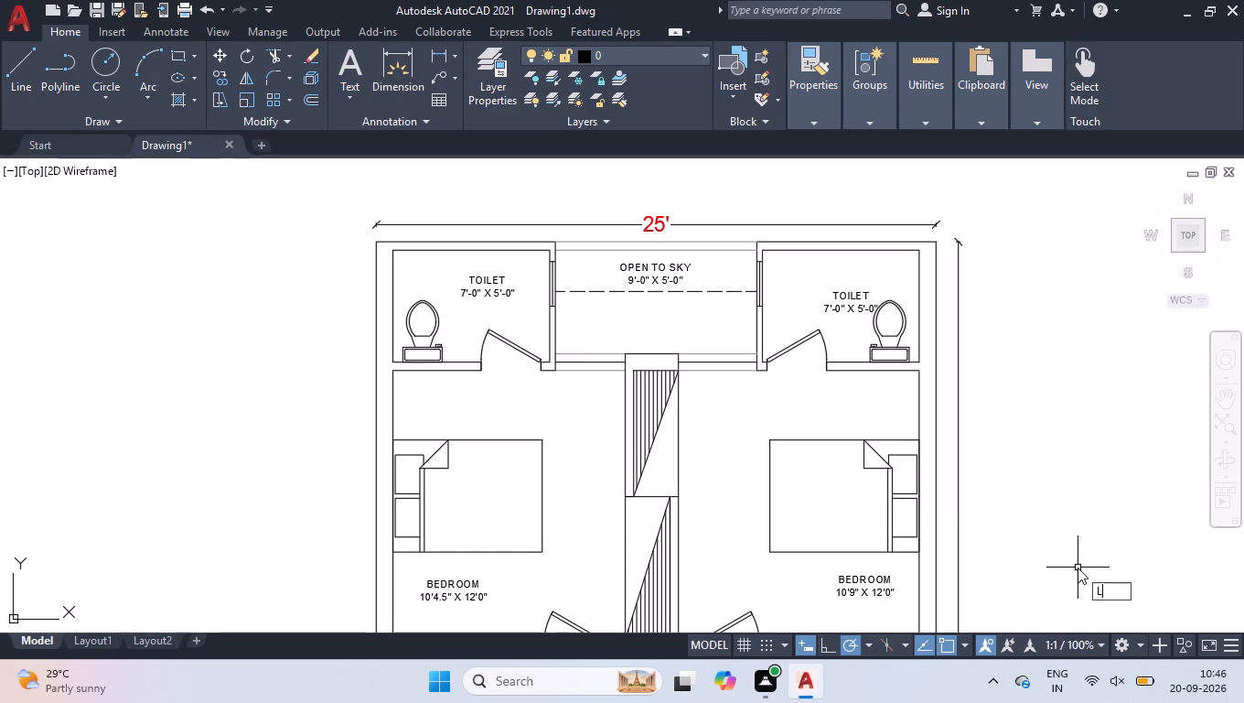
{"action": "key", "text": "Return"}
{"action": "scroll", "coordinate": [938, 309], "scroll_direction": "up", "scroll_amount": 2}
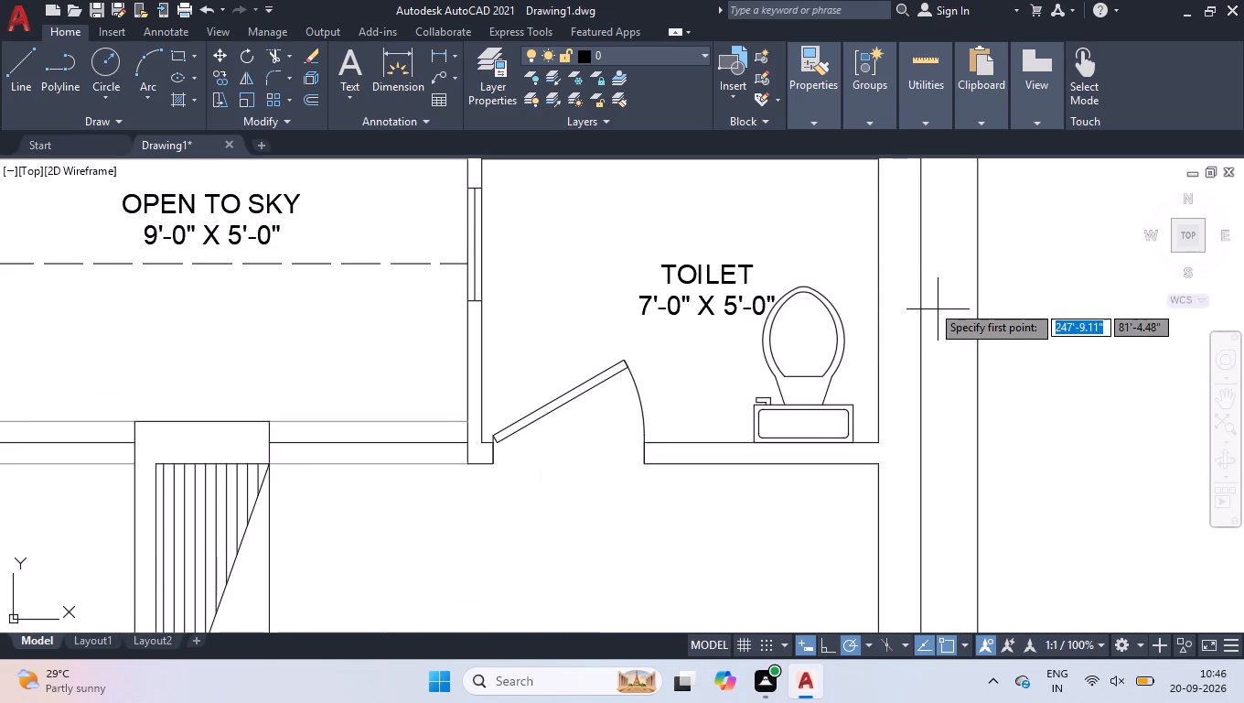
{"action": "scroll", "coordinate": [925, 304], "scroll_direction": "down", "scroll_amount": 1}
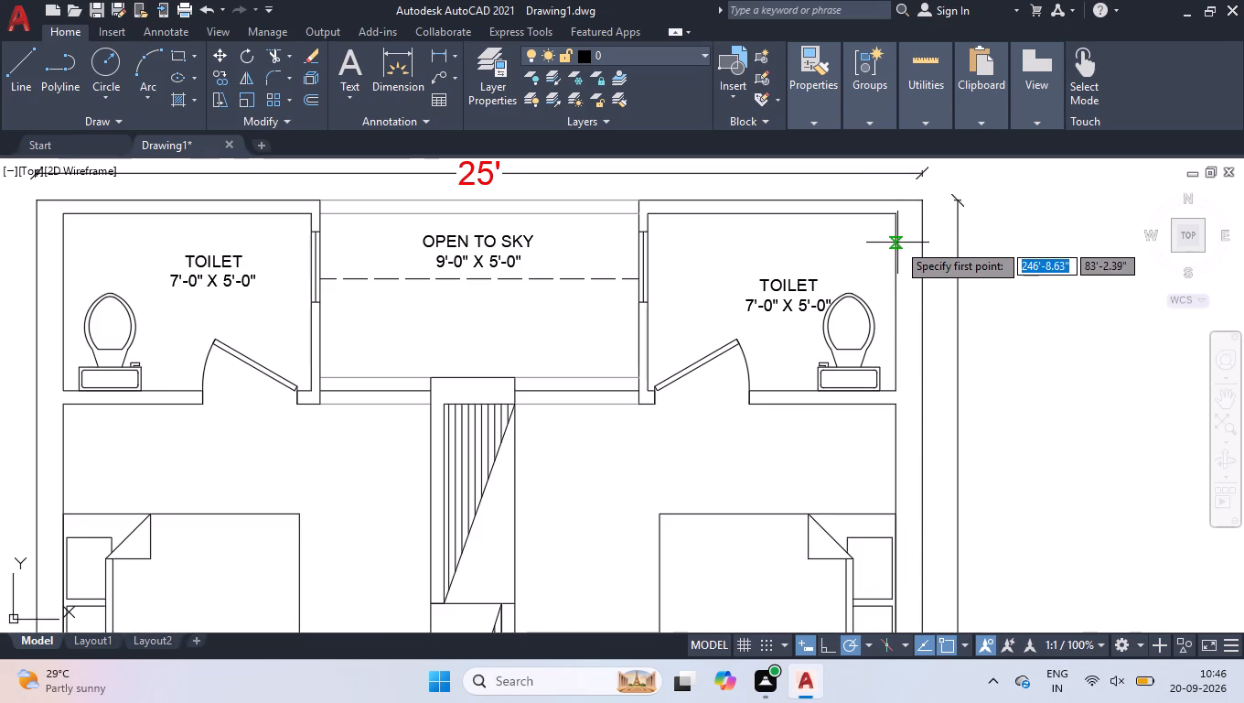
{"action": "left_click", "coordinate": [897, 243]}
{"action": "left_click", "coordinate": [917, 243]}
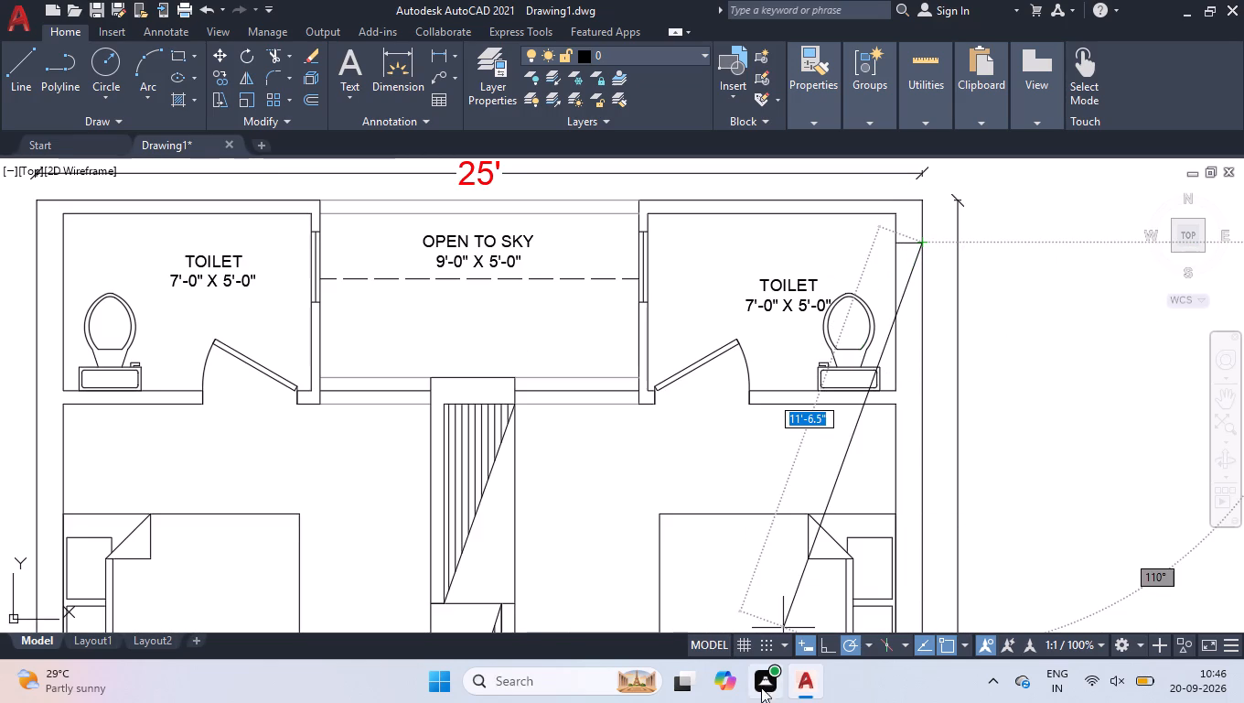
{"action": "left_click", "coordinate": [827, 645]}
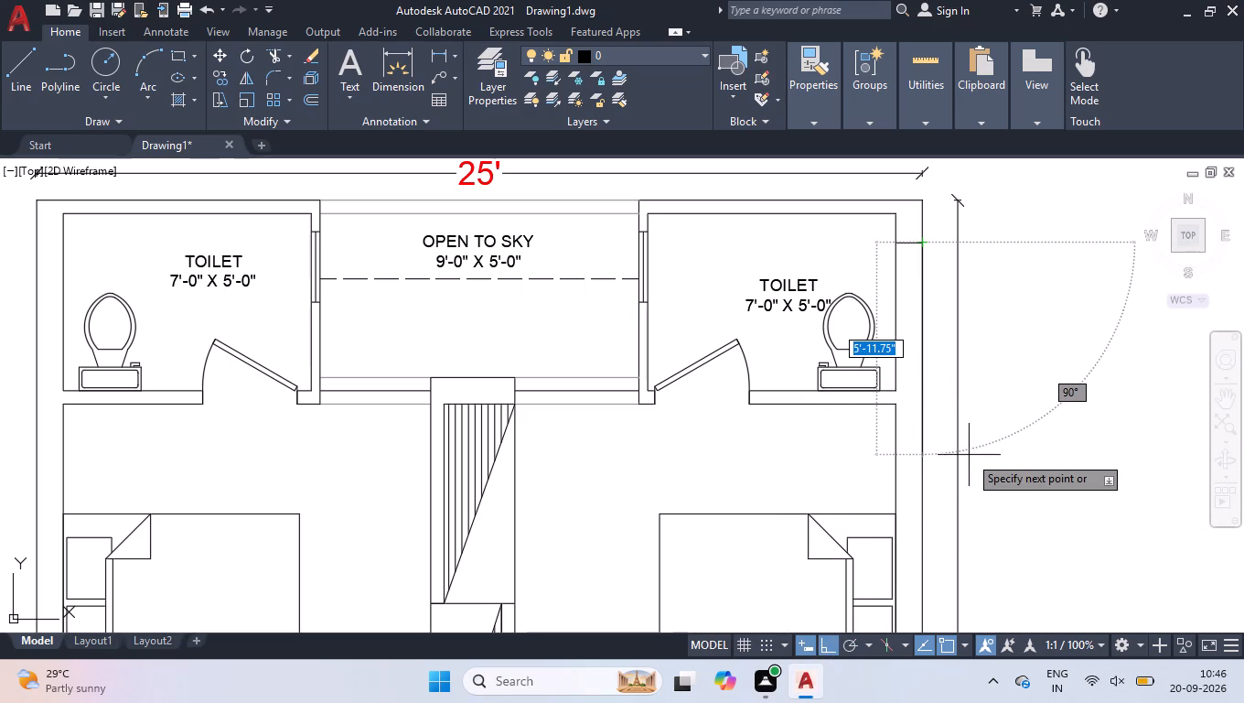
{"action": "key", "text": "space"}
Draw a 2' vertical line down the wall from the midpoint of the toilet window's upper edge.
{"action": "type", "text": "L"}
{"action": "key", "text": "Return"}
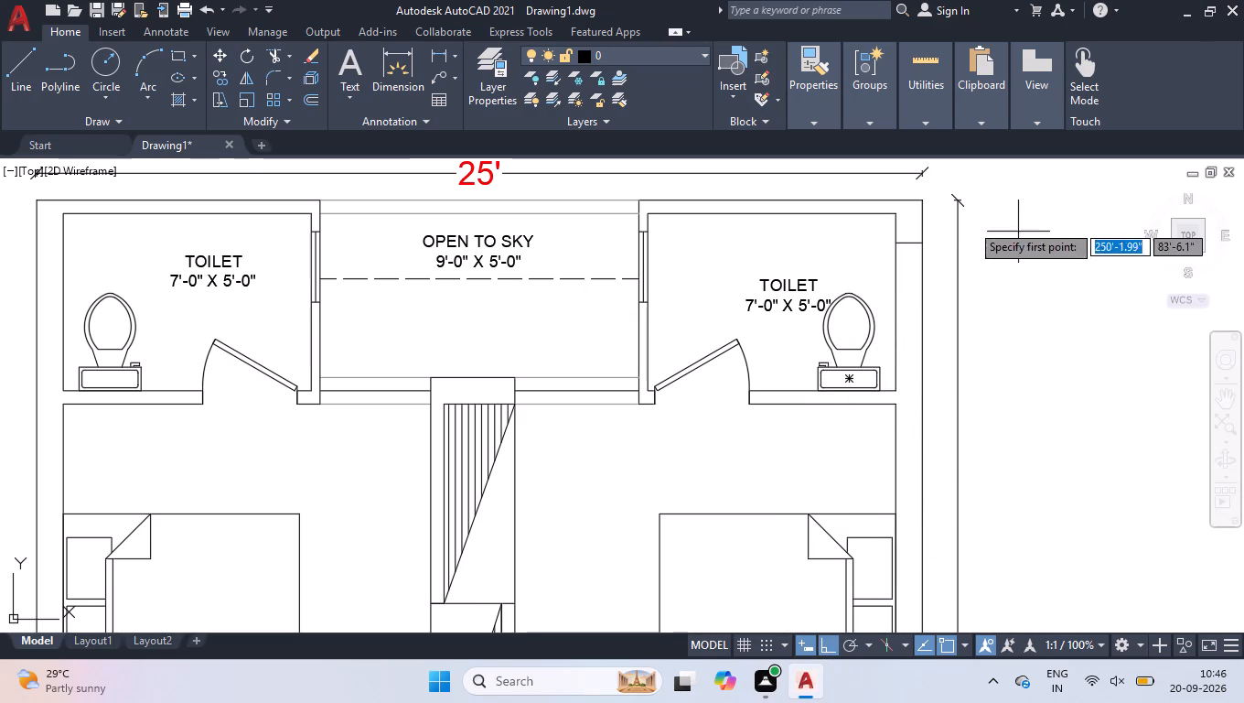
{"action": "scroll", "coordinate": [904, 288], "scroll_direction": "up", "scroll_amount": 1}
{"action": "left_click", "coordinate": [906, 215]}
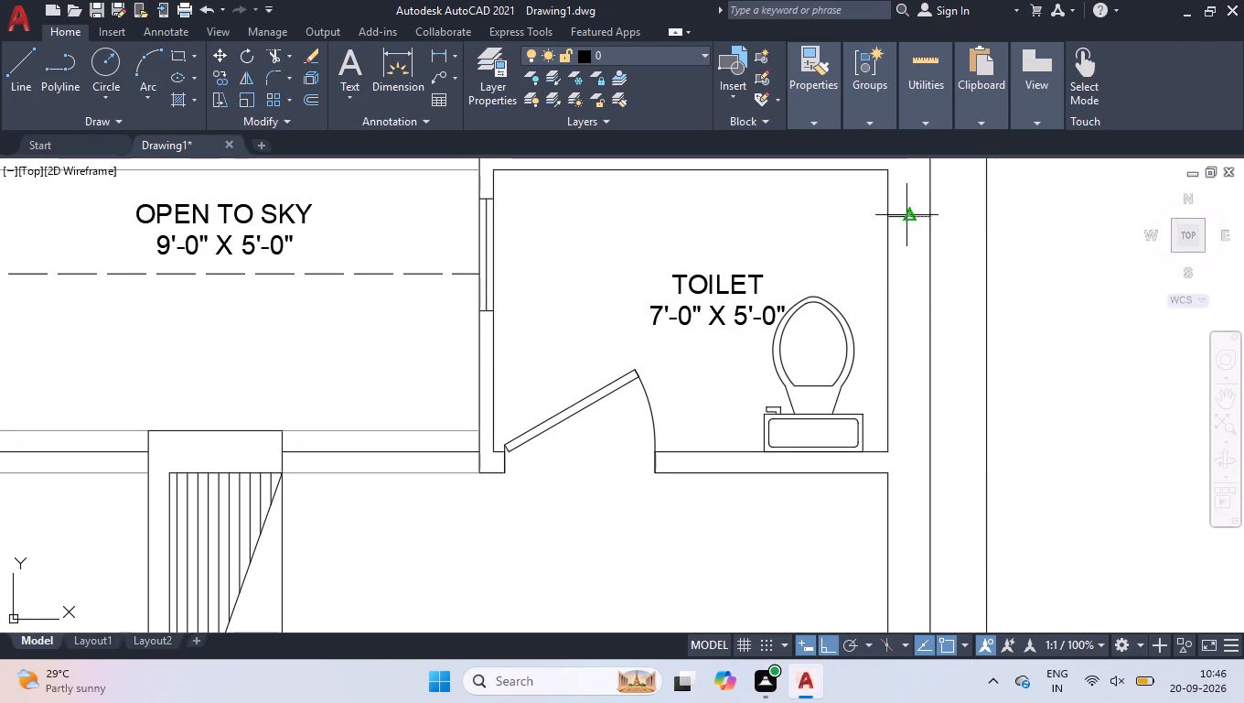
{"action": "type", "text": "2'"}
{"action": "key", "text": "Return"}
{"action": "key", "text": "Return"}
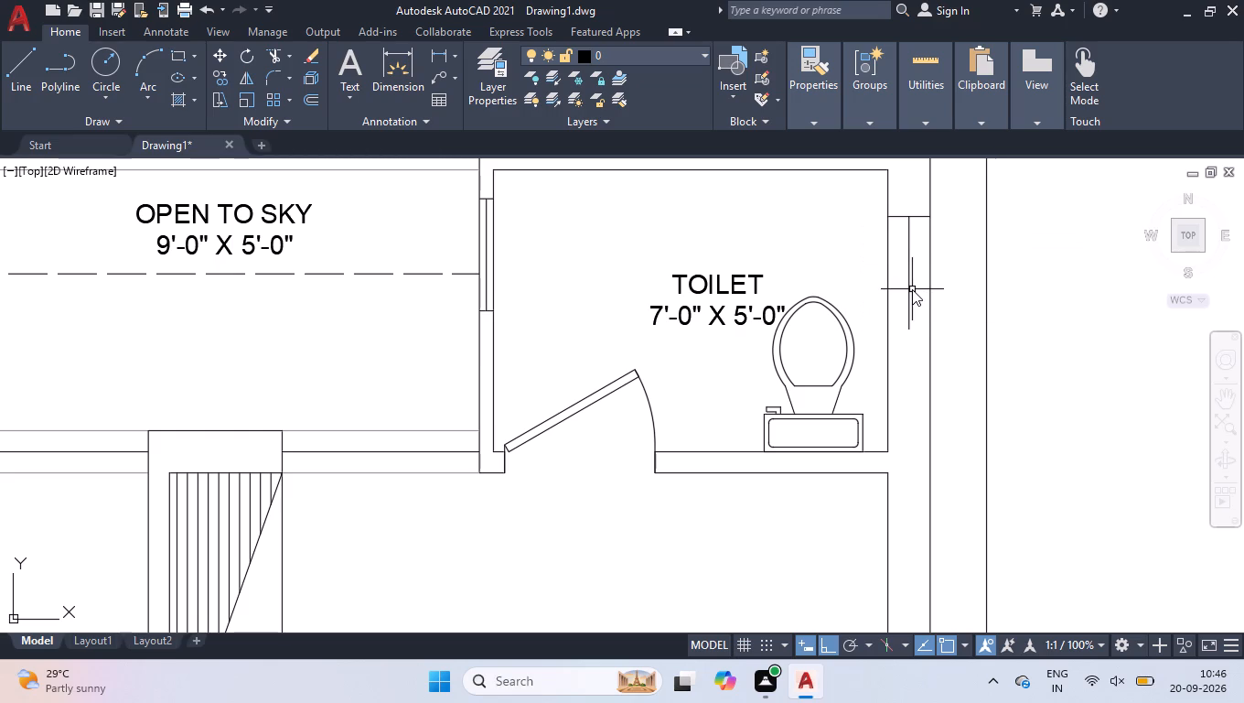
Draw a horizontal line across the outer wall through the lower end of the toilet window's 2' centre line.
{"action": "key", "text": "l"}
{"action": "key", "text": "Return"}
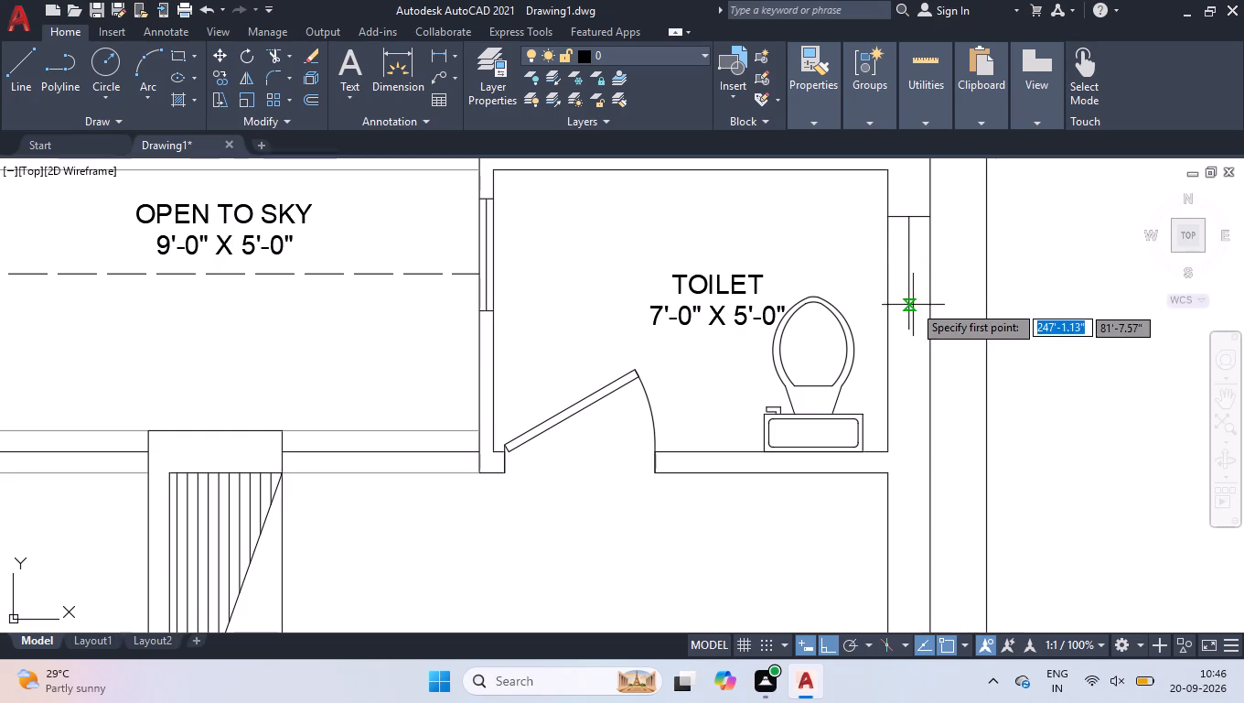
{"action": "scroll", "coordinate": [892, 206], "scroll_direction": "up", "scroll_amount": 1}
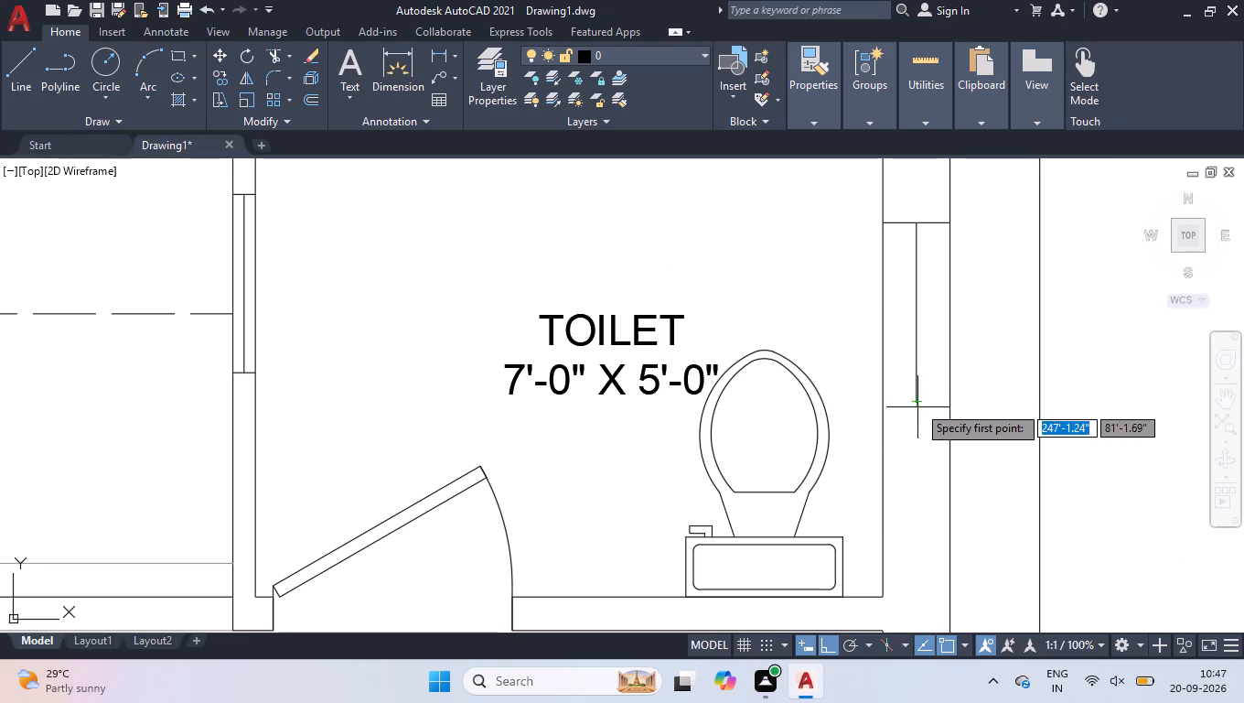
{"action": "left_click", "coordinate": [870, 398]}
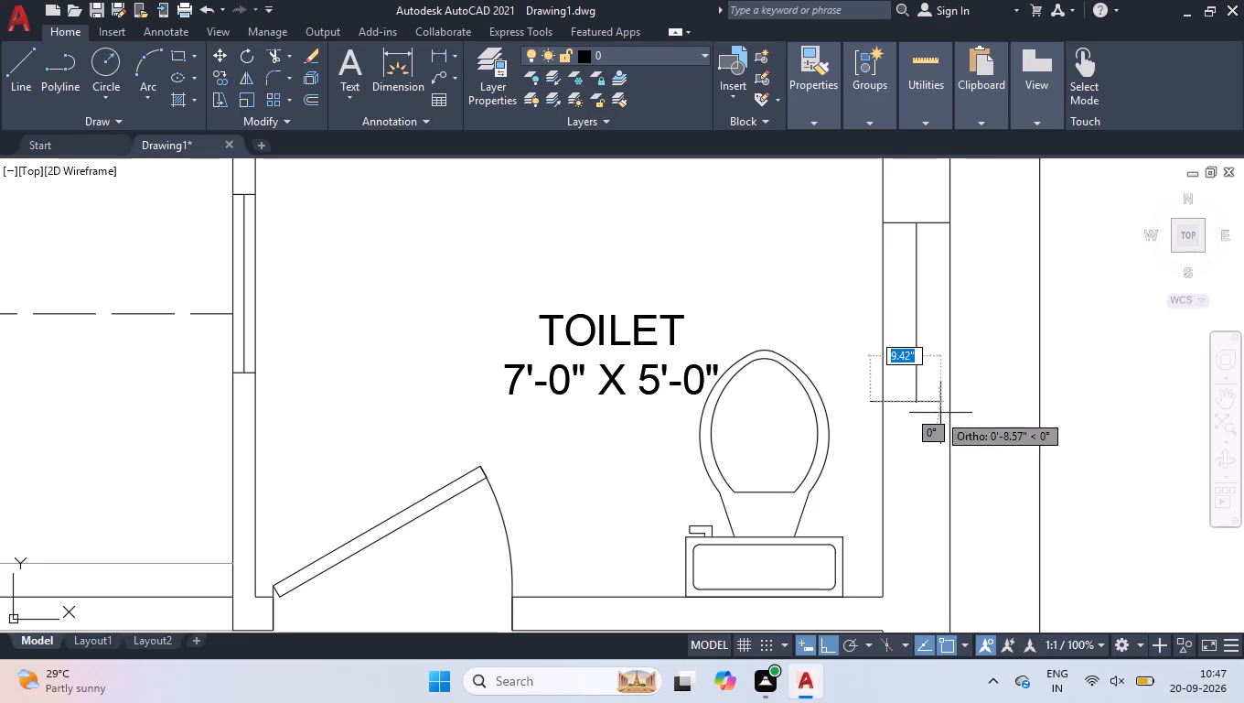
{"action": "left_click", "coordinate": [950, 402]}
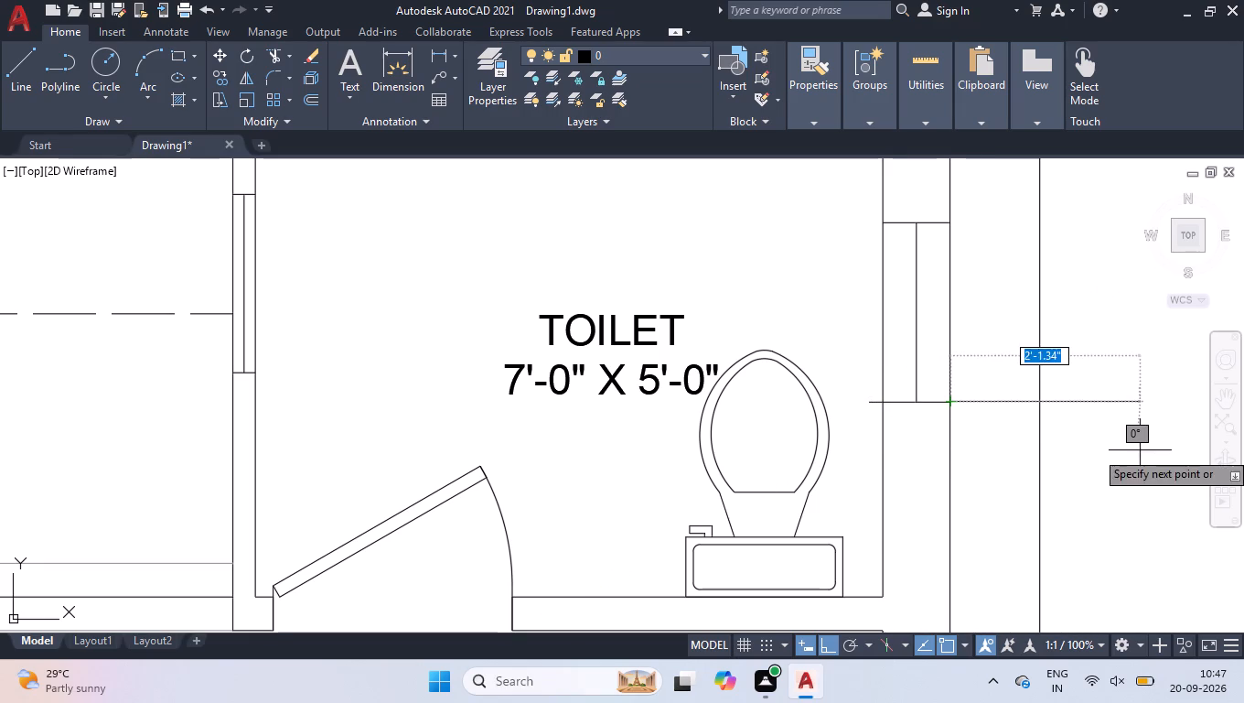
{"action": "key", "text": "Return"}
Shorten the toilet window's lower edge line so its overhanging end meets the inner wall face, and clear the selection.
{"action": "scroll", "coordinate": [983, 434], "scroll_direction": "up", "scroll_amount": 3}
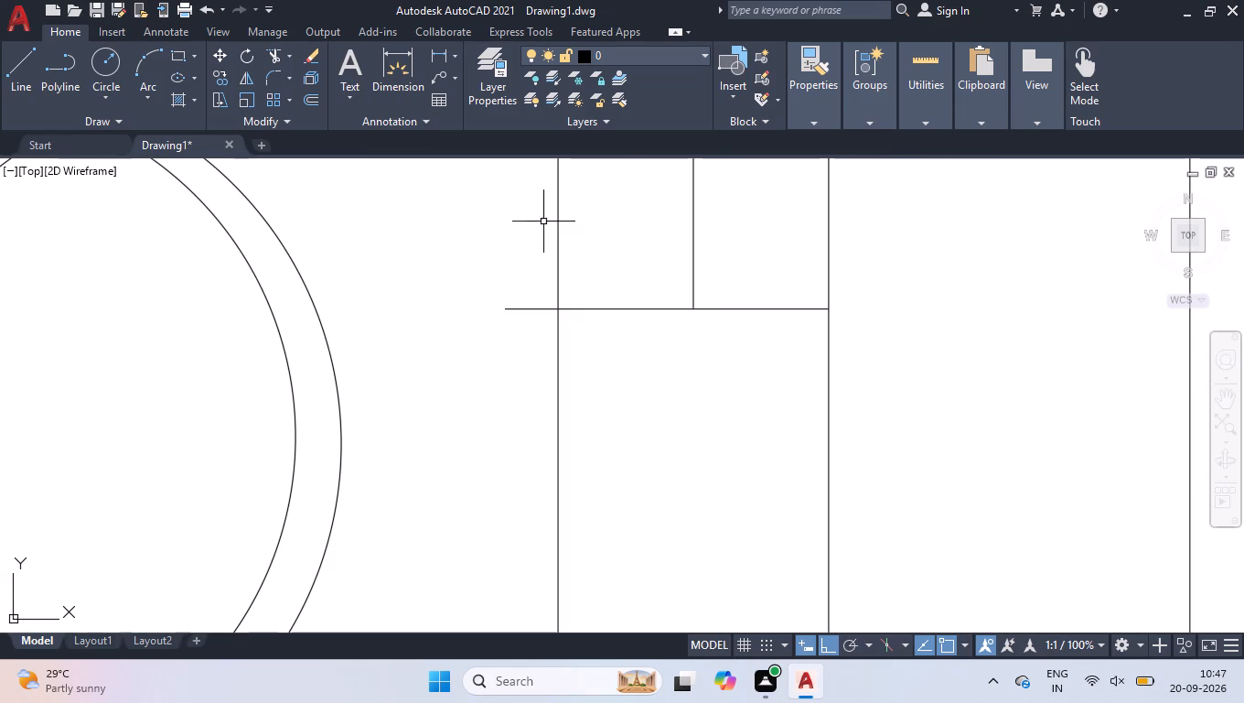
{"action": "left_click", "coordinate": [467, 263]}
{"action": "left_click", "coordinate": [937, 438]}
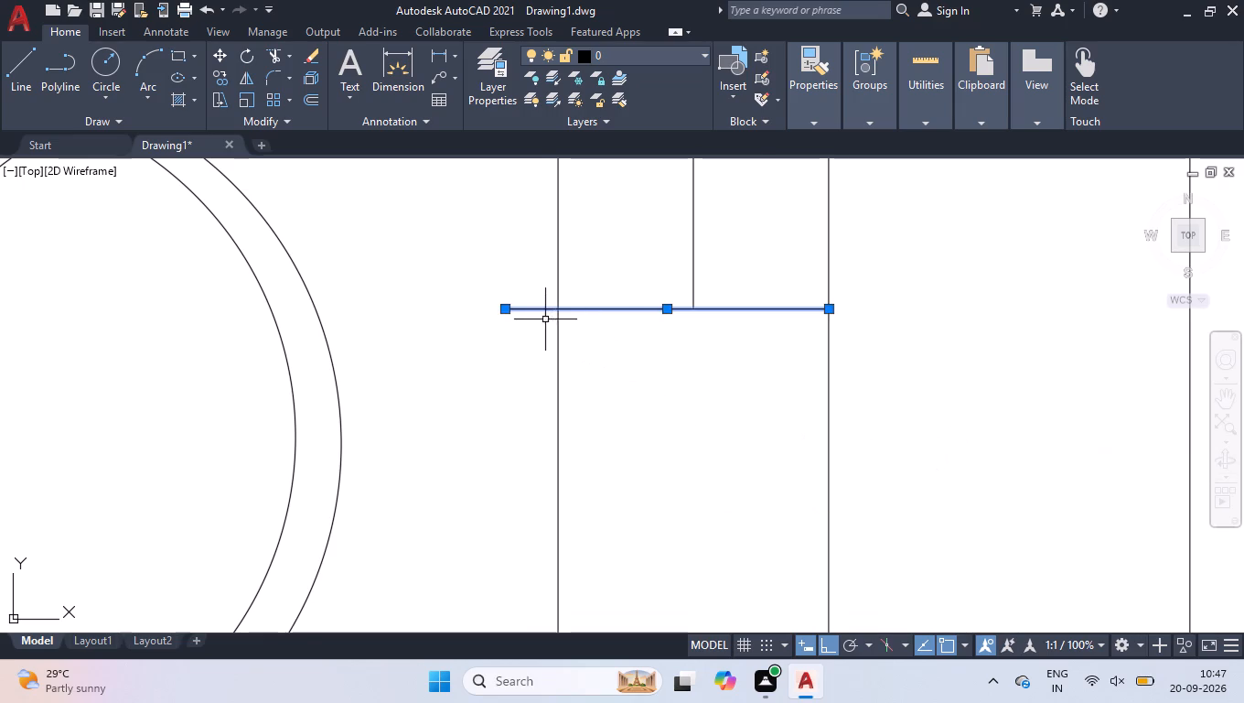
{"action": "scroll", "coordinate": [548, 309], "scroll_direction": "up", "scroll_amount": 1}
{"action": "left_click", "coordinate": [480, 305]}
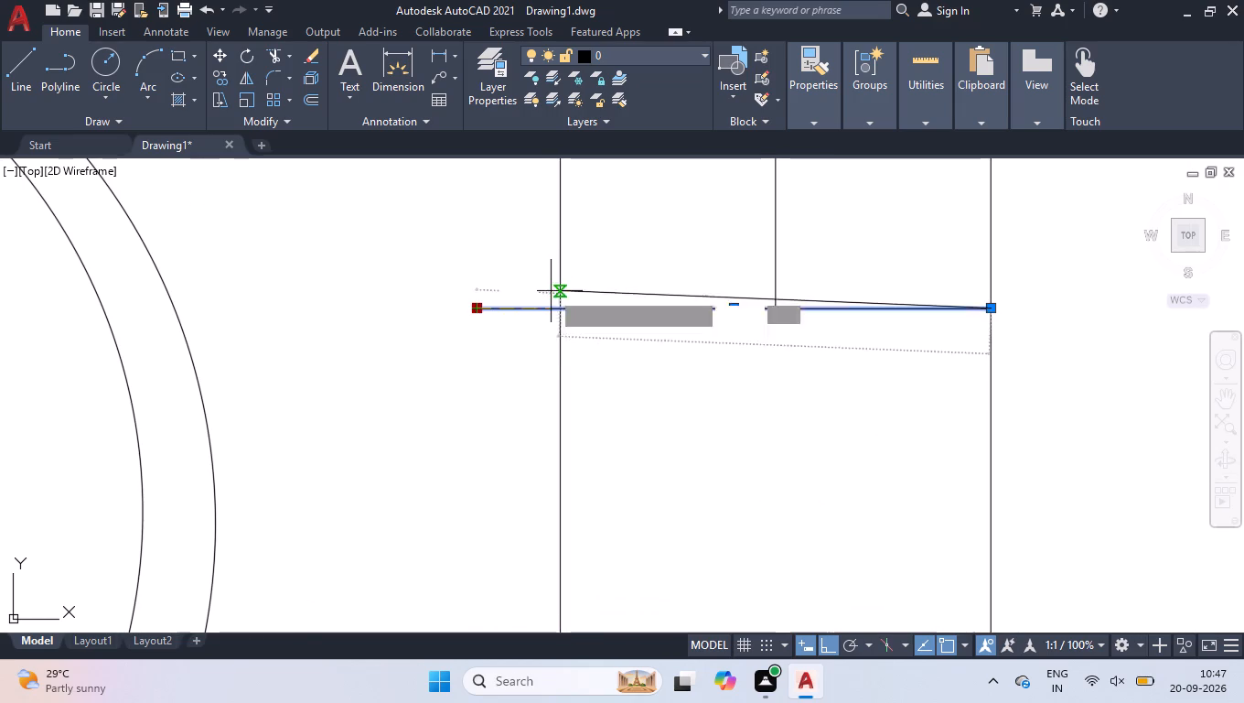
{"action": "left_click", "coordinate": [563, 309]}
{"action": "right_click", "coordinate": [601, 314]}
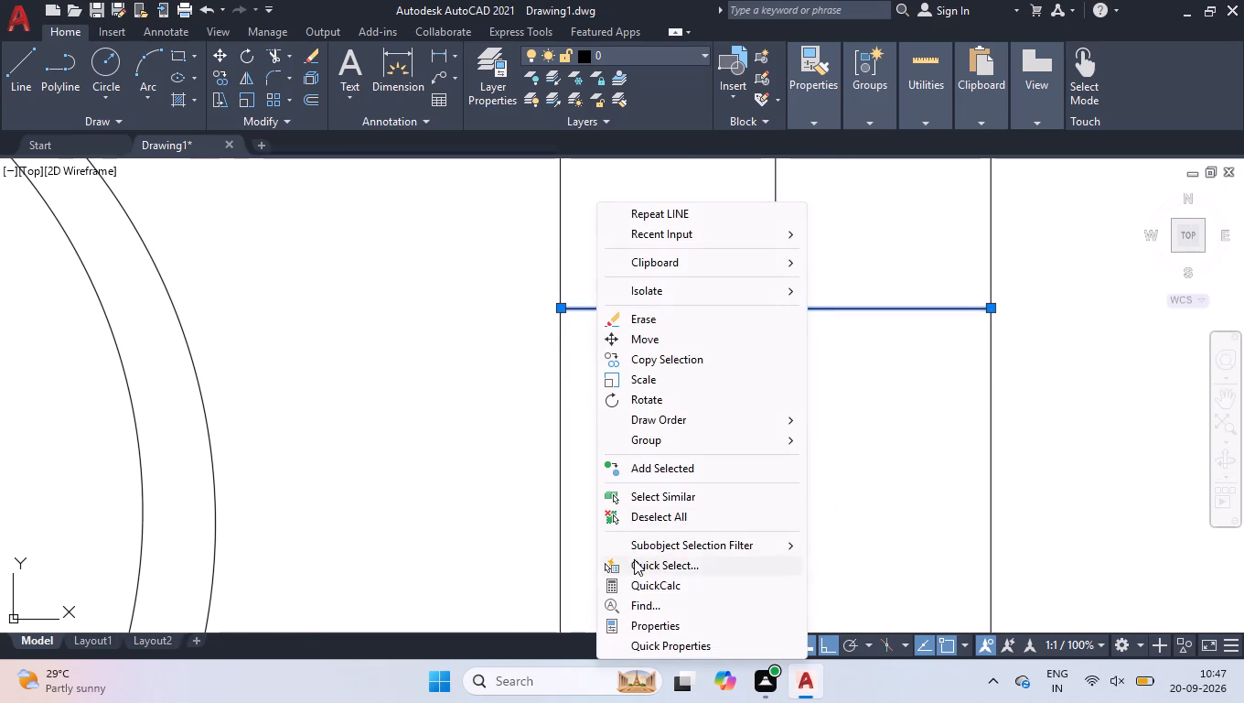
{"action": "left_click", "coordinate": [646, 525]}
Draw two 9" lines across the outer wall of the 10'9" X 12'0" bedroom, level with the bed's upper and lower edges.
{"action": "scroll", "coordinate": [663, 442], "scroll_direction": "down", "scroll_amount": 4}
{"action": "scroll", "coordinate": [804, 388], "scroll_direction": "down", "scroll_amount": 4}
{"action": "scroll", "coordinate": [863, 328], "scroll_direction": "down", "scroll_amount": 2}
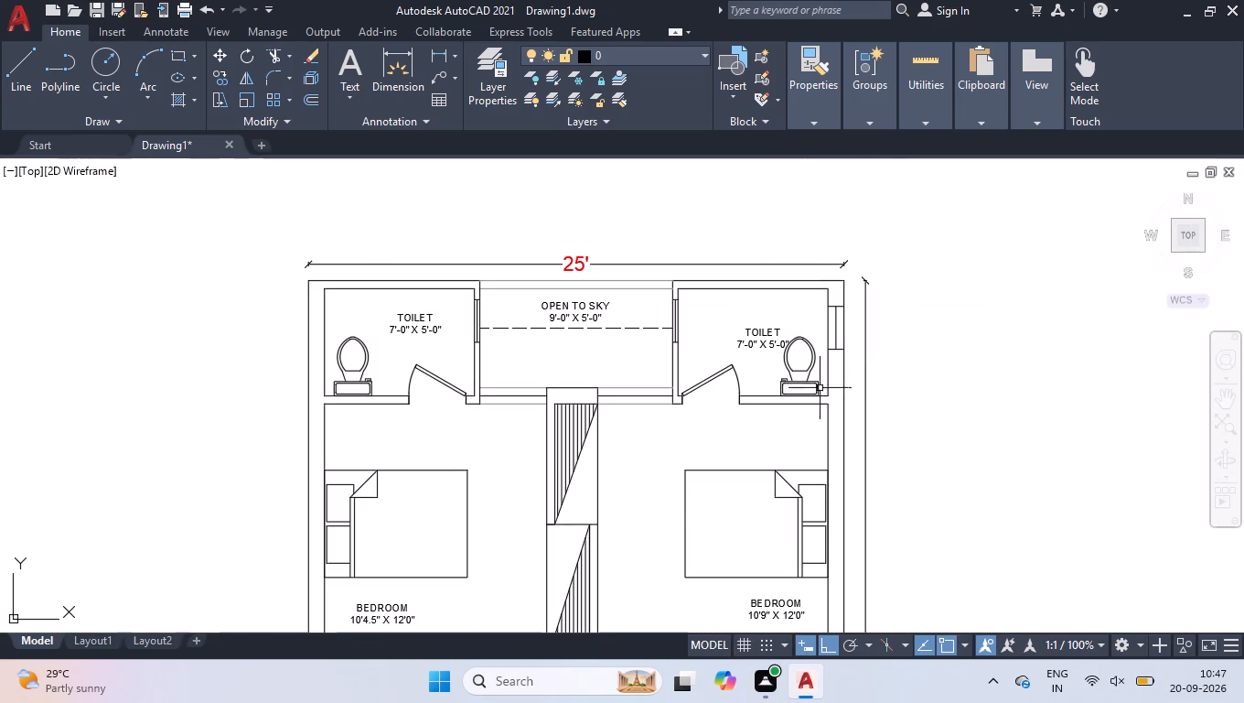
{"action": "scroll", "coordinate": [791, 346], "scroll_direction": "down", "scroll_amount": 2}
{"action": "scroll", "coordinate": [779, 429], "scroll_direction": "up", "scroll_amount": 3}
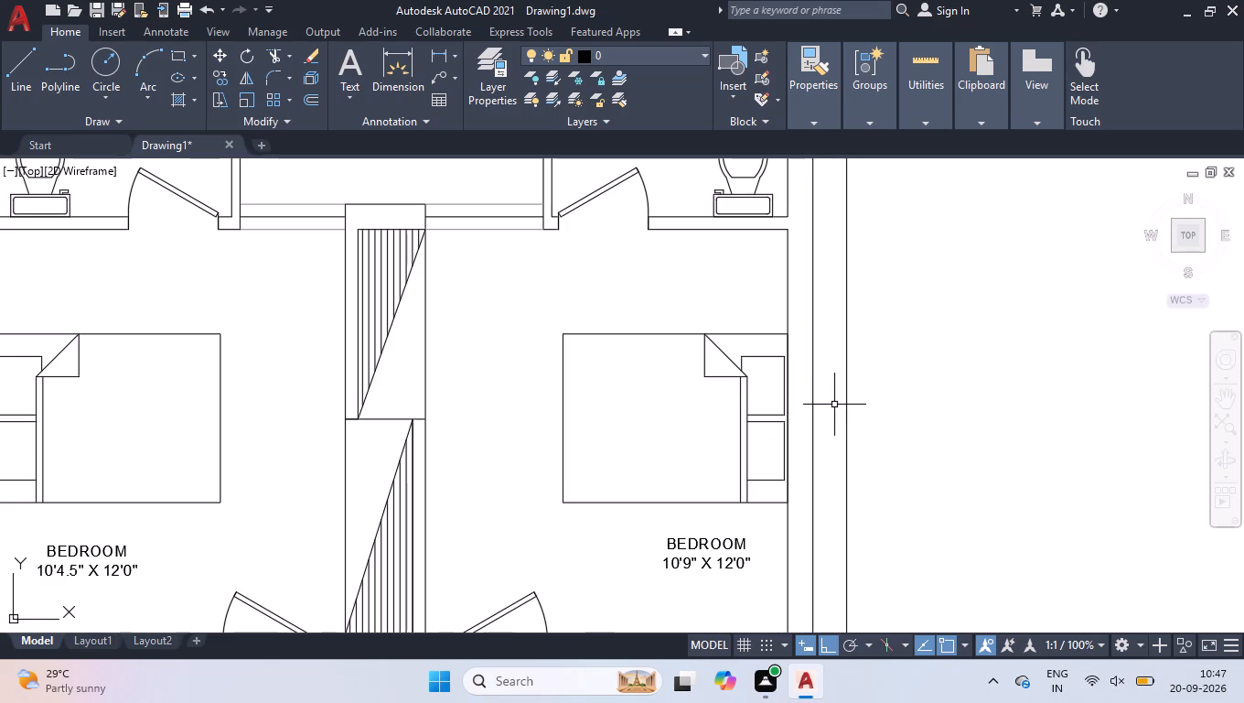
{"action": "key", "text": "l"}
{"action": "key", "text": "Return"}
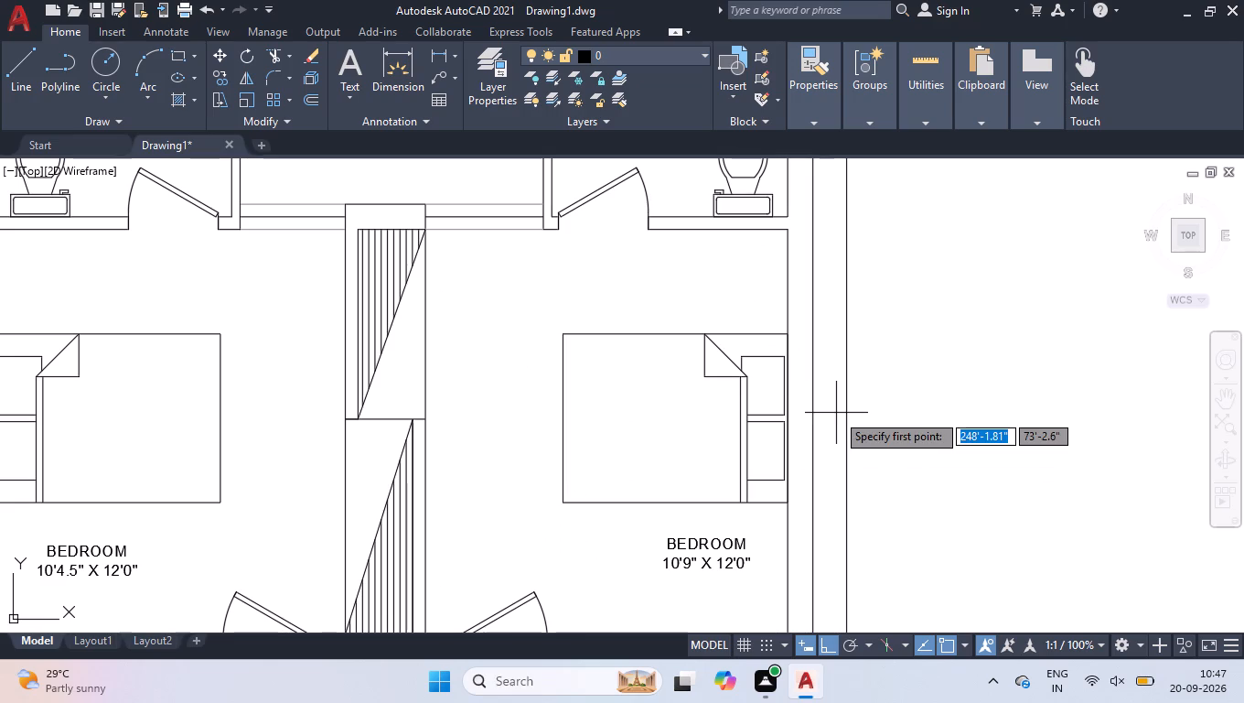
{"action": "left_click", "coordinate": [788, 334]}
{"action": "left_click", "coordinate": [814, 339]}
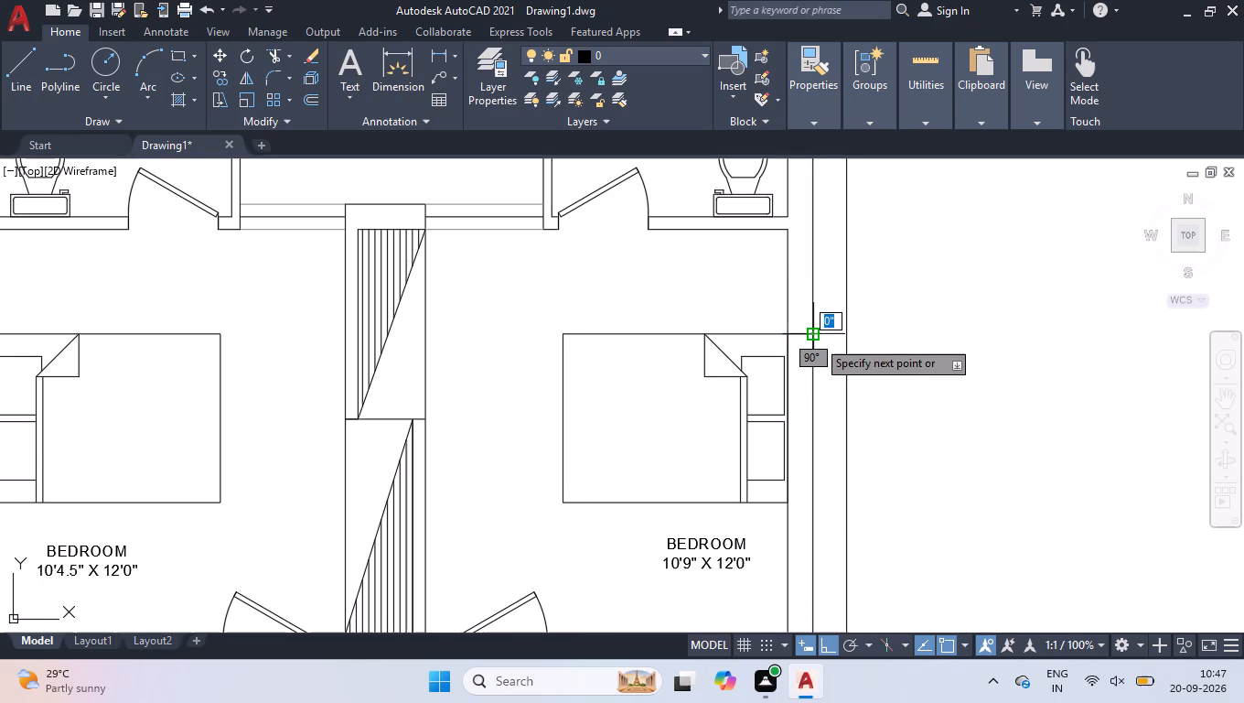
{"action": "key", "text": "space"}
{"action": "key", "text": "space"}
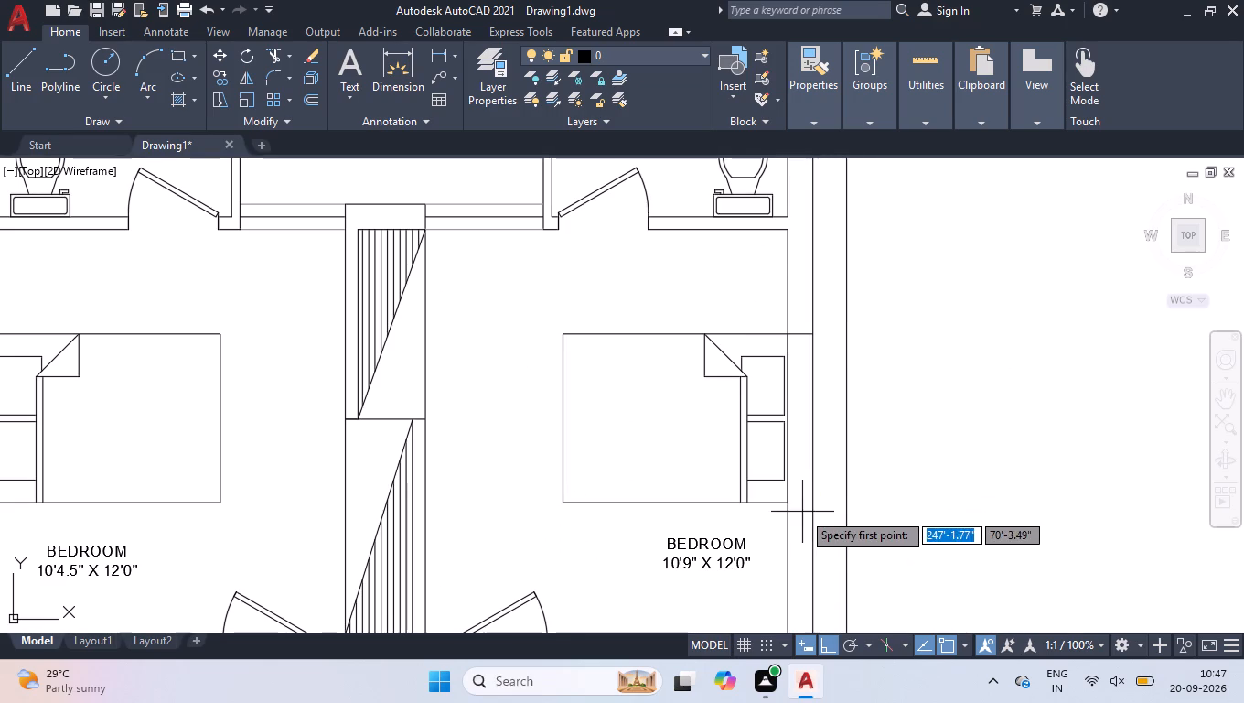
{"action": "left_click", "coordinate": [789, 503]}
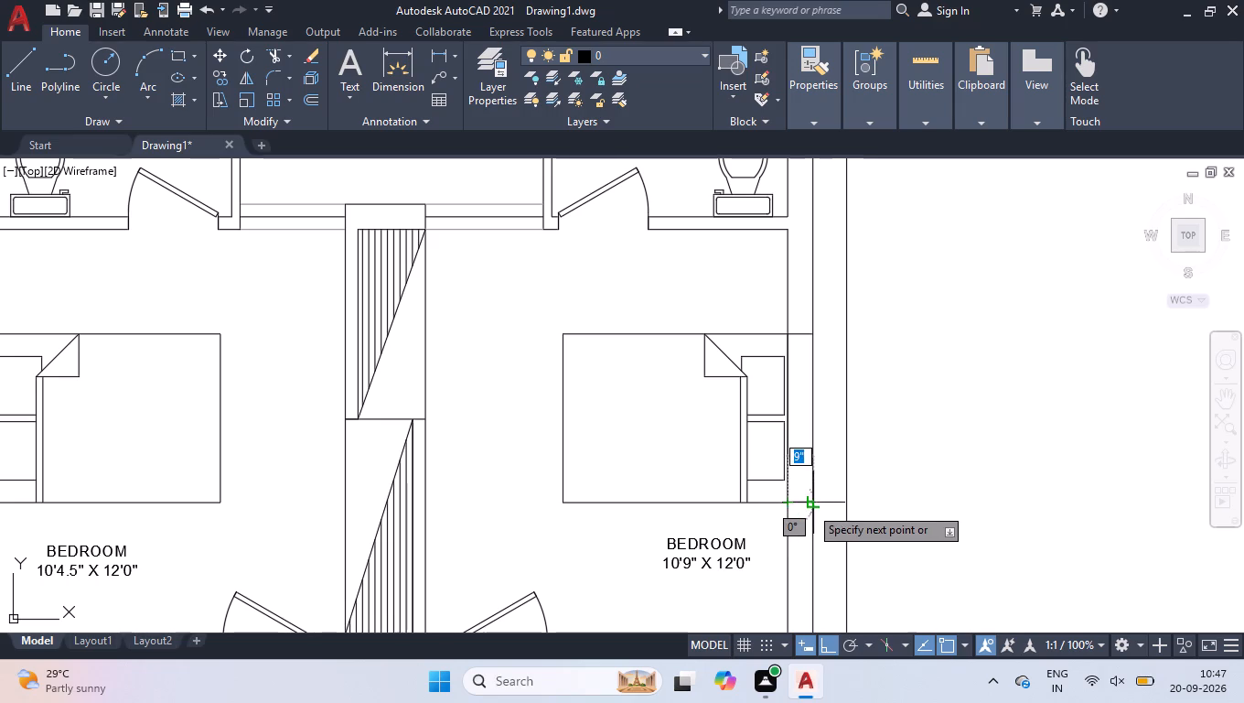
{"action": "left_click", "coordinate": [812, 508]}
{"action": "key", "text": "space"}
Draw a vertical line joining the midpoints of the two window edge lines in the wall behind the 10'9" X 12'0" bedroom's bed.
{"action": "scroll", "coordinate": [797, 513], "scroll_direction": "up", "scroll_amount": 1}
{"action": "key", "text": "space"}
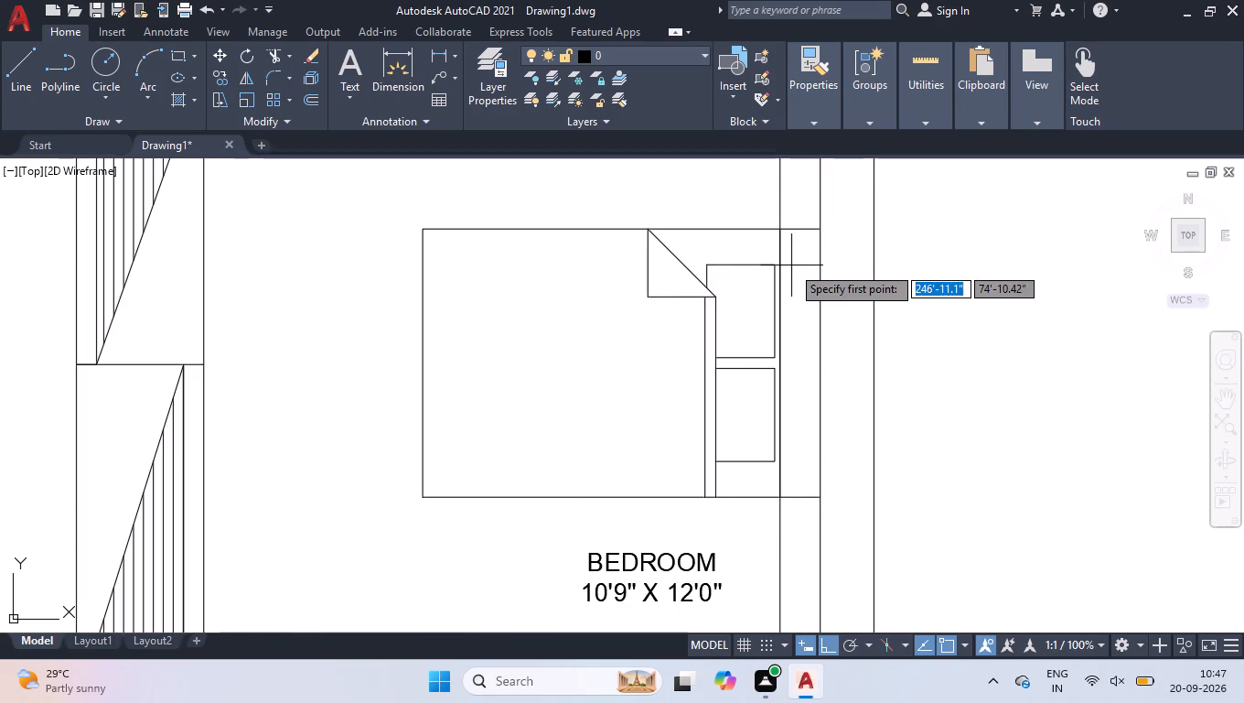
{"action": "left_click", "coordinate": [803, 232]}
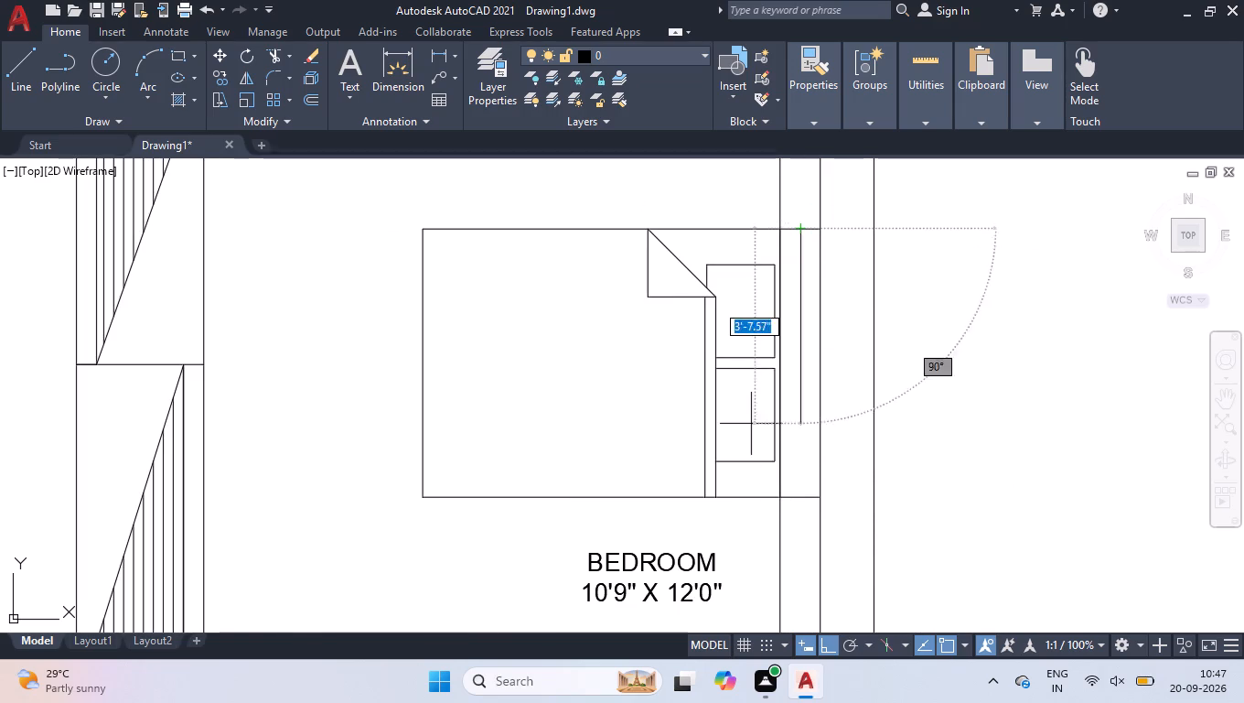
{"action": "left_click", "coordinate": [798, 494]}
{"action": "key", "text": "space"}
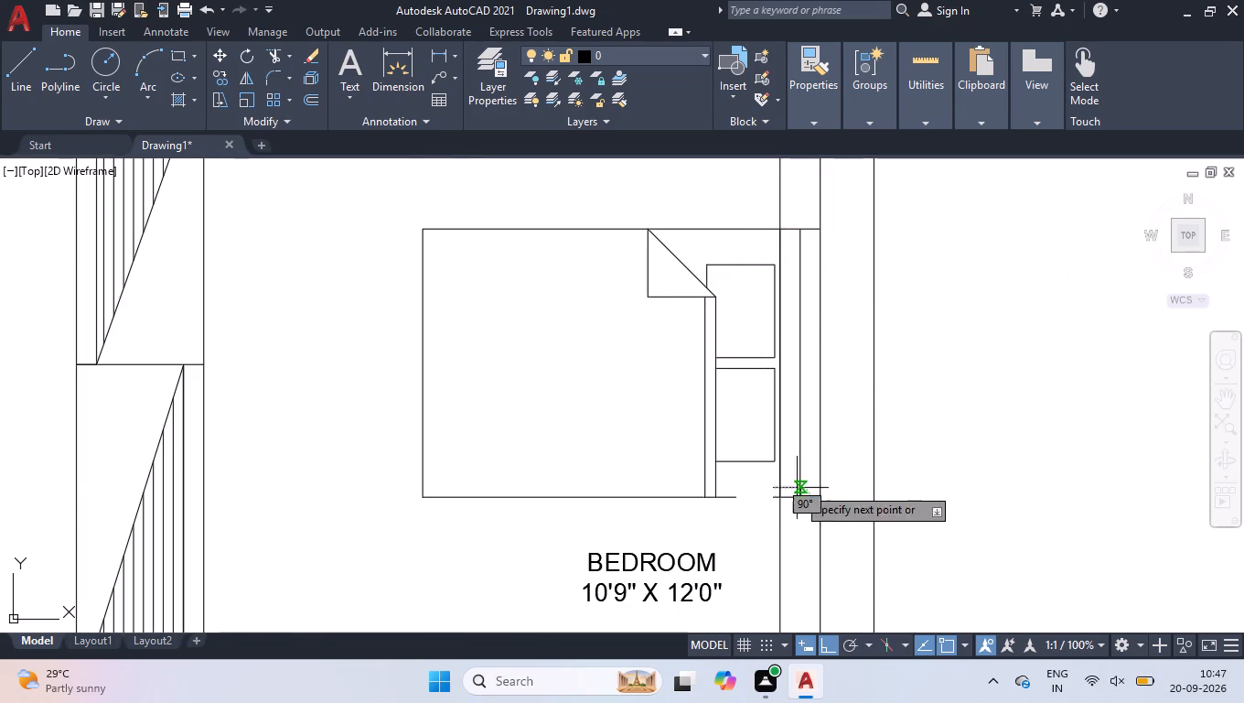
{"action": "scroll", "coordinate": [868, 303], "scroll_direction": "down", "scroll_amount": 5}
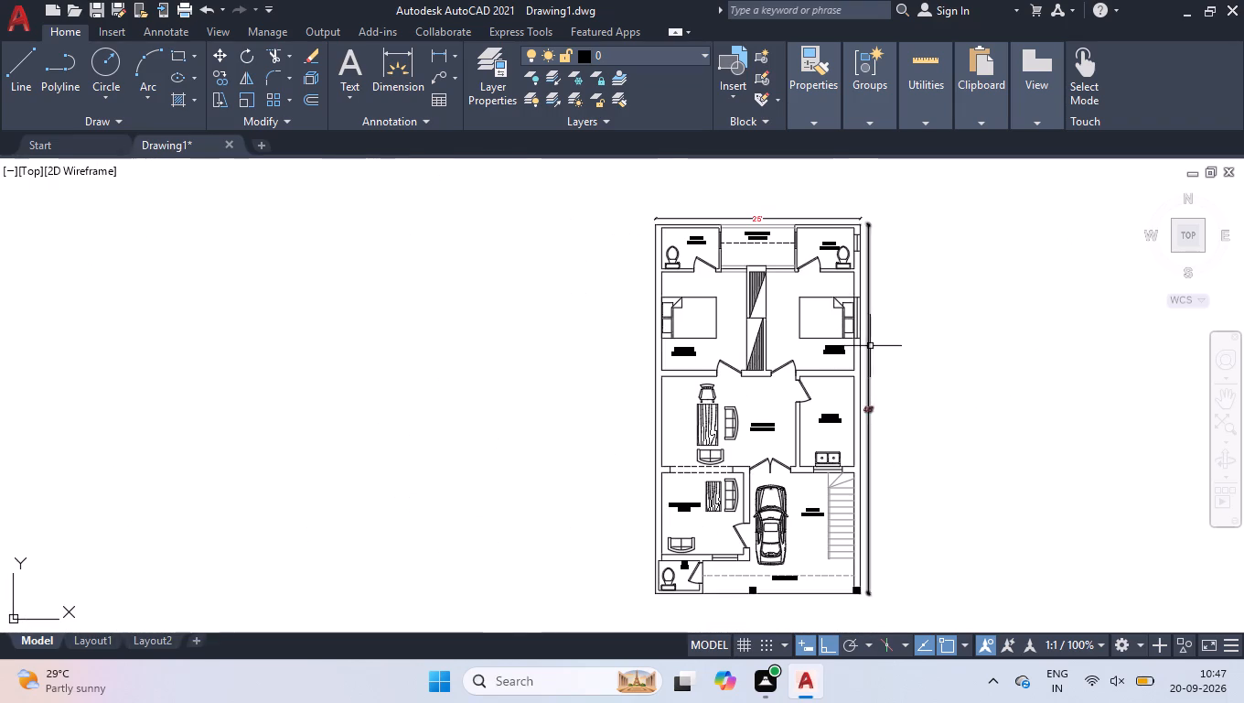
Draw two horizontal lines across the kitchen's outer wall, one about level with the door's lower jamb and one above the sink.
{"action": "scroll", "coordinate": [857, 440], "scroll_direction": "up", "scroll_amount": 3}
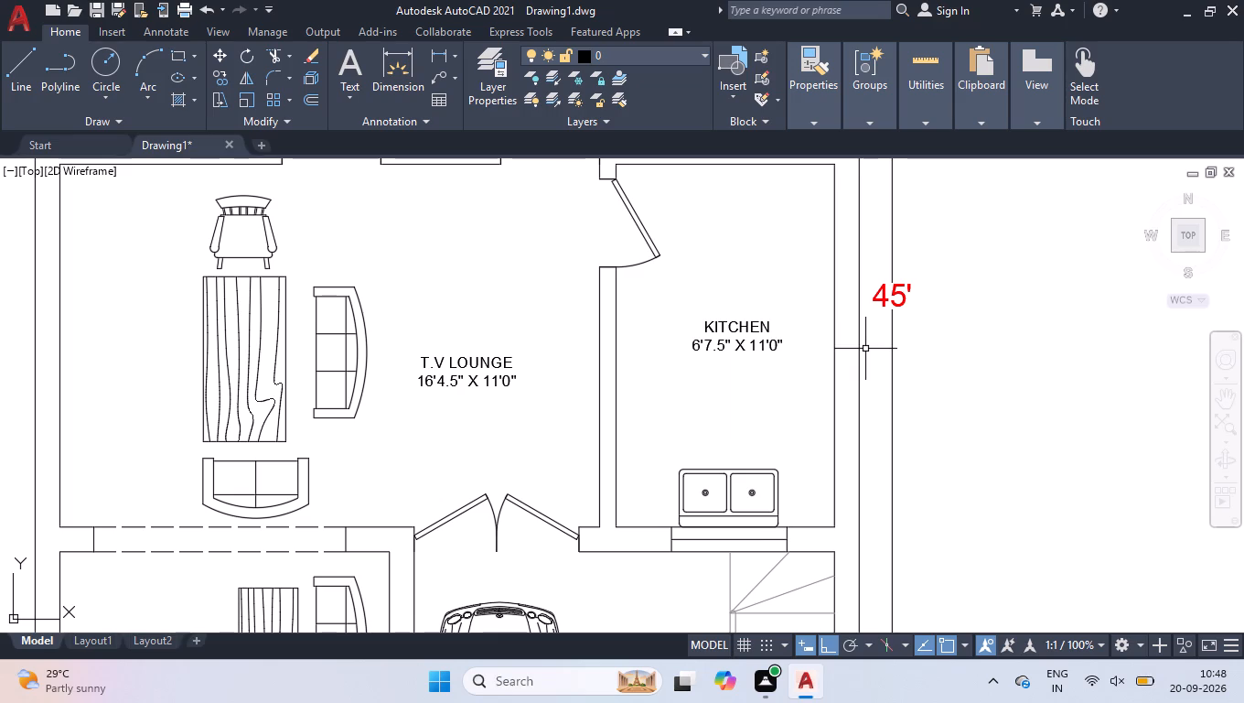
{"action": "scroll", "coordinate": [945, 277], "scroll_direction": "down", "scroll_amount": 1}
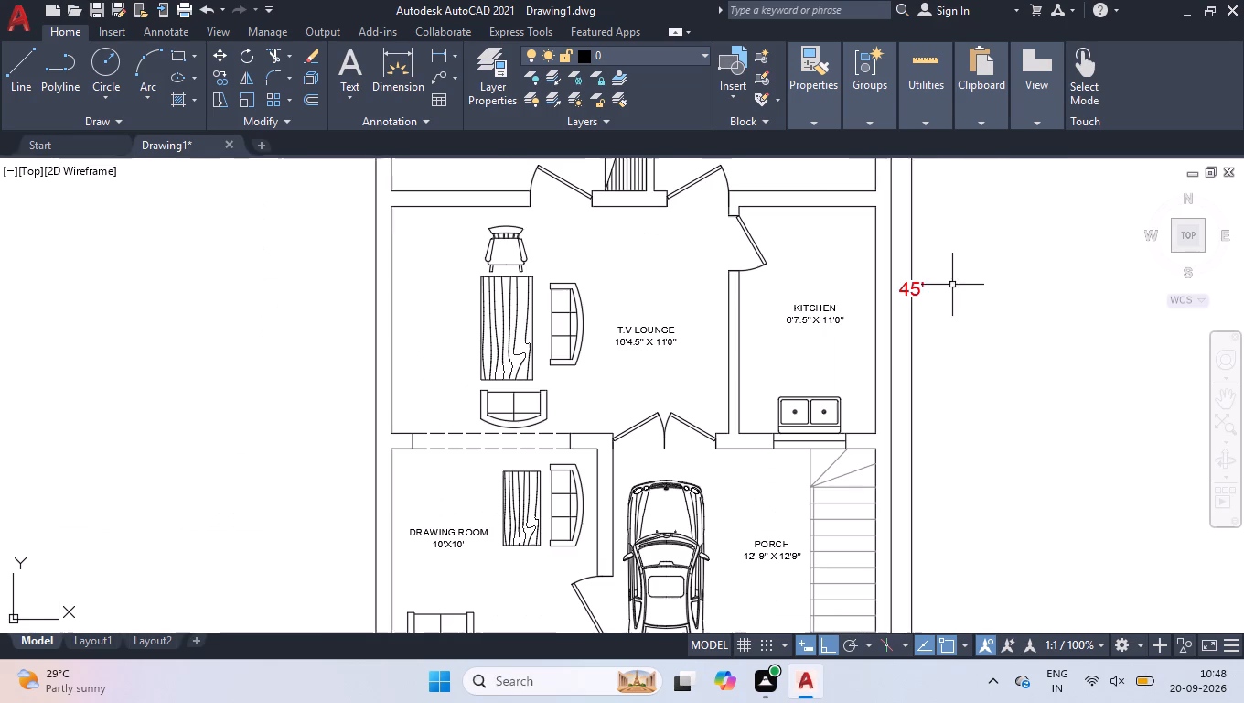
{"action": "scroll", "coordinate": [857, 290], "scroll_direction": "up", "scroll_amount": 1}
{"action": "scroll", "coordinate": [861, 293], "scroll_direction": "down", "scroll_amount": 1}
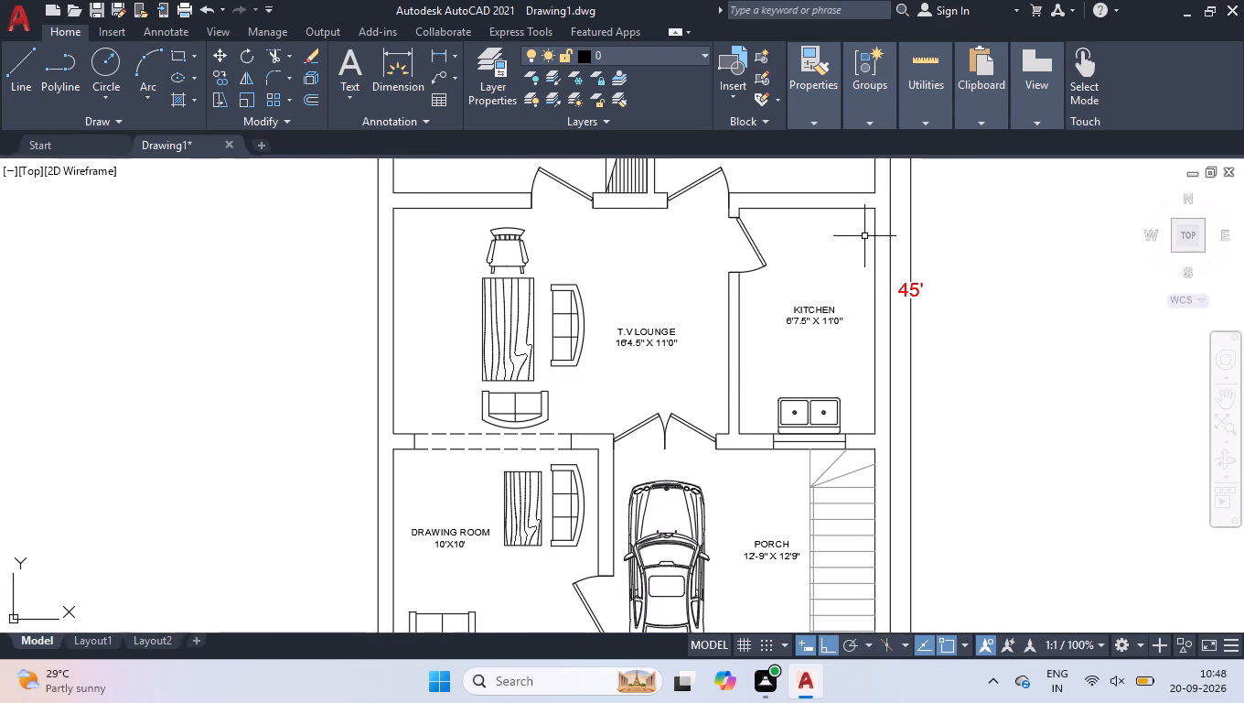
{"action": "scroll", "coordinate": [864, 231], "scroll_direction": "up", "scroll_amount": 1}
{"action": "key", "text": "l"}
{"action": "key", "text": "Return"}
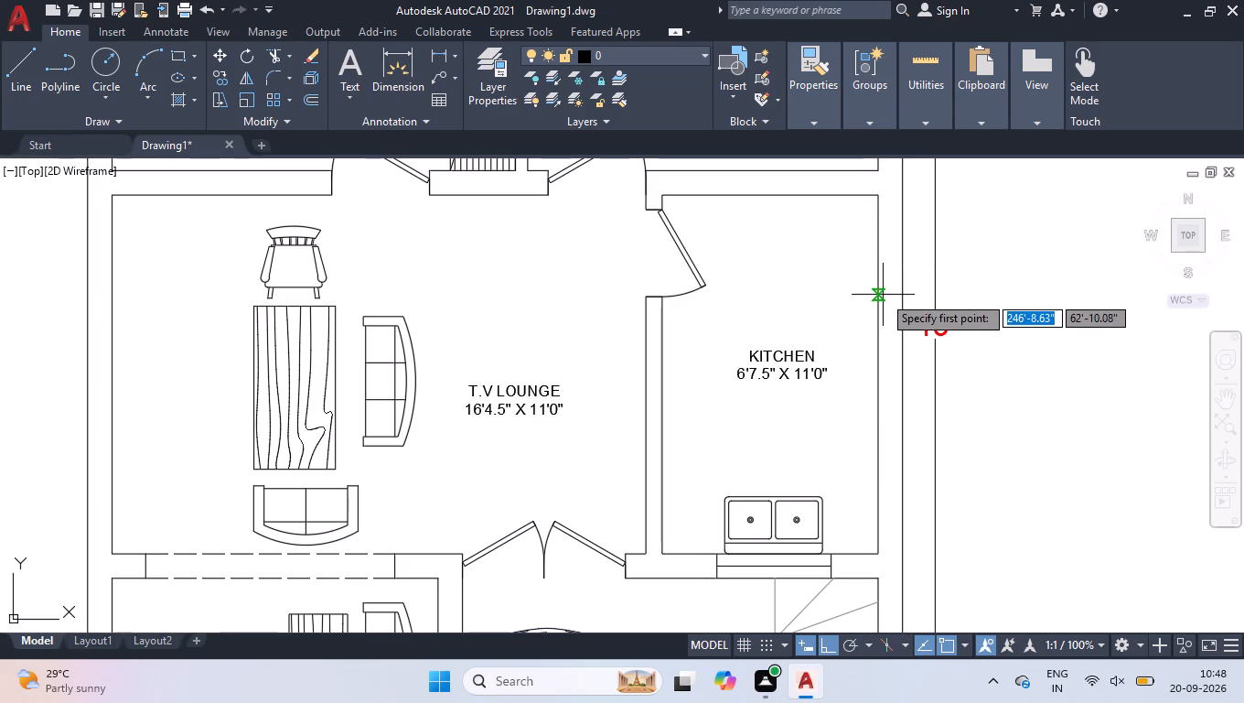
{"action": "left_click", "coordinate": [883, 295]}
{"action": "left_click", "coordinate": [906, 296]}
{"action": "key", "text": "Return"}
{"action": "key", "text": "Return"}
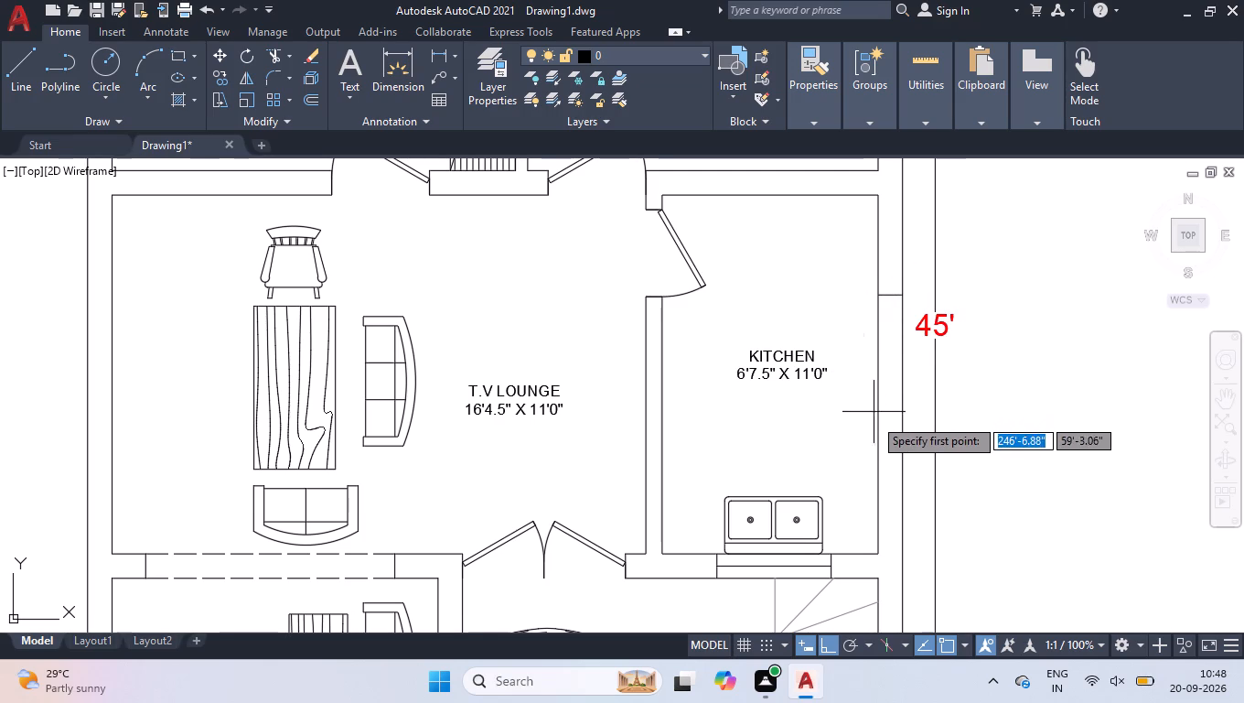
{"action": "left_click_drag", "start_coordinate": [876, 438], "coordinate": [885, 438]}
{"action": "left_click", "coordinate": [905, 437]}
{"action": "key", "text": "Return"}
Draw a vertical line joining the midpoints of the two window edge lines in the kitchen's outer wall.
{"action": "scroll", "coordinate": [878, 382], "scroll_direction": "up", "scroll_amount": 1}
{"action": "key", "text": "Return"}
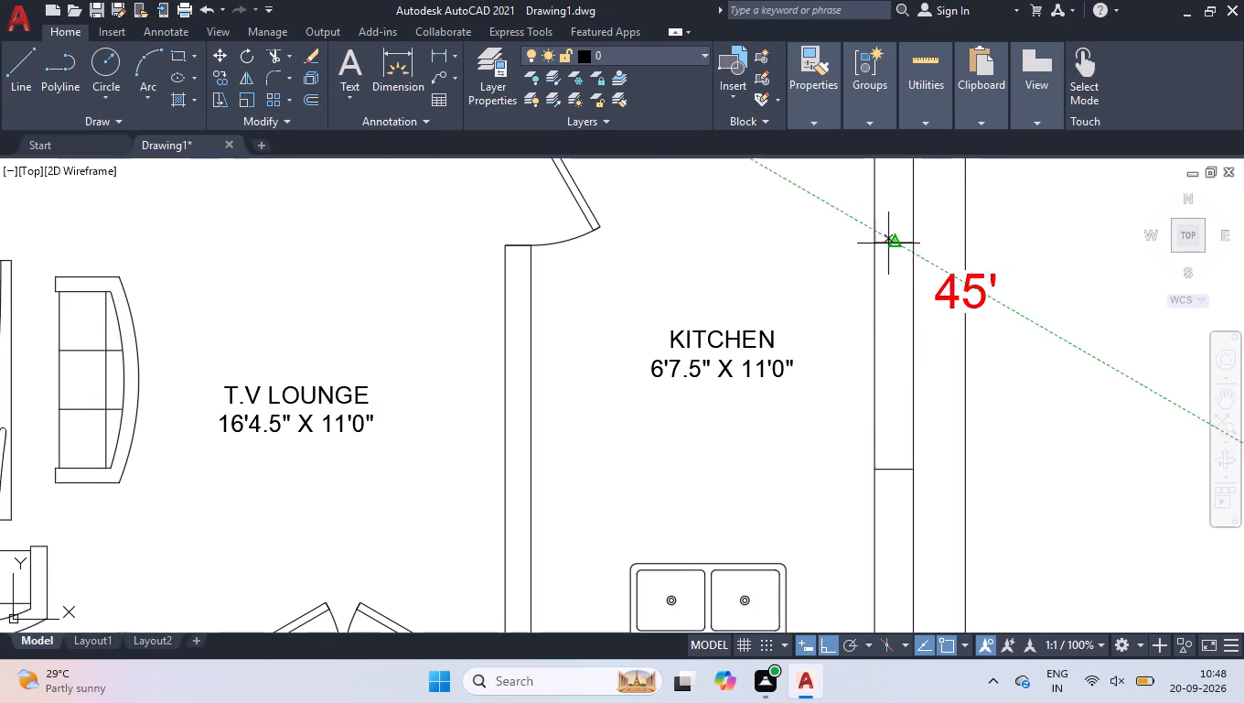
{"action": "left_click", "coordinate": [892, 244]}
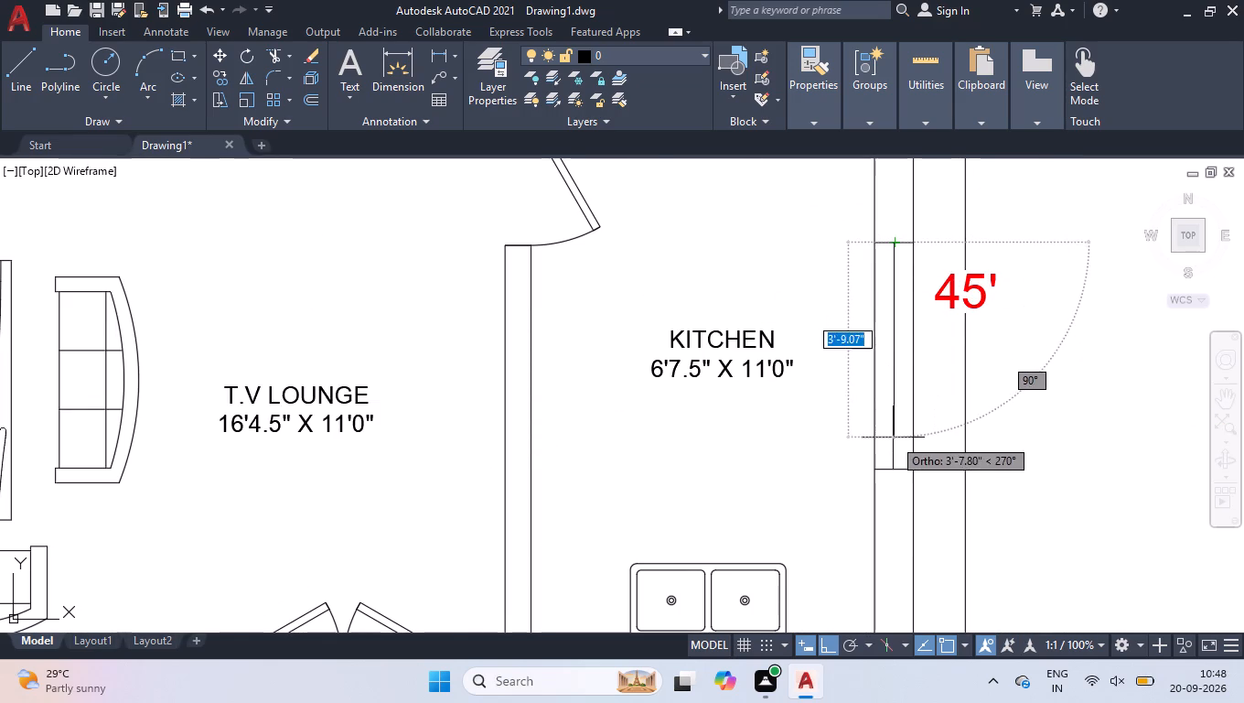
{"action": "left_click", "coordinate": [899, 475]}
{"action": "key", "text": "Return"}
Draw two horizontal lines across the drawing room's outer wall, one just above the lower sofa and one slightly above the room label.
{"action": "scroll", "coordinate": [819, 313], "scroll_direction": "down", "scroll_amount": 3}
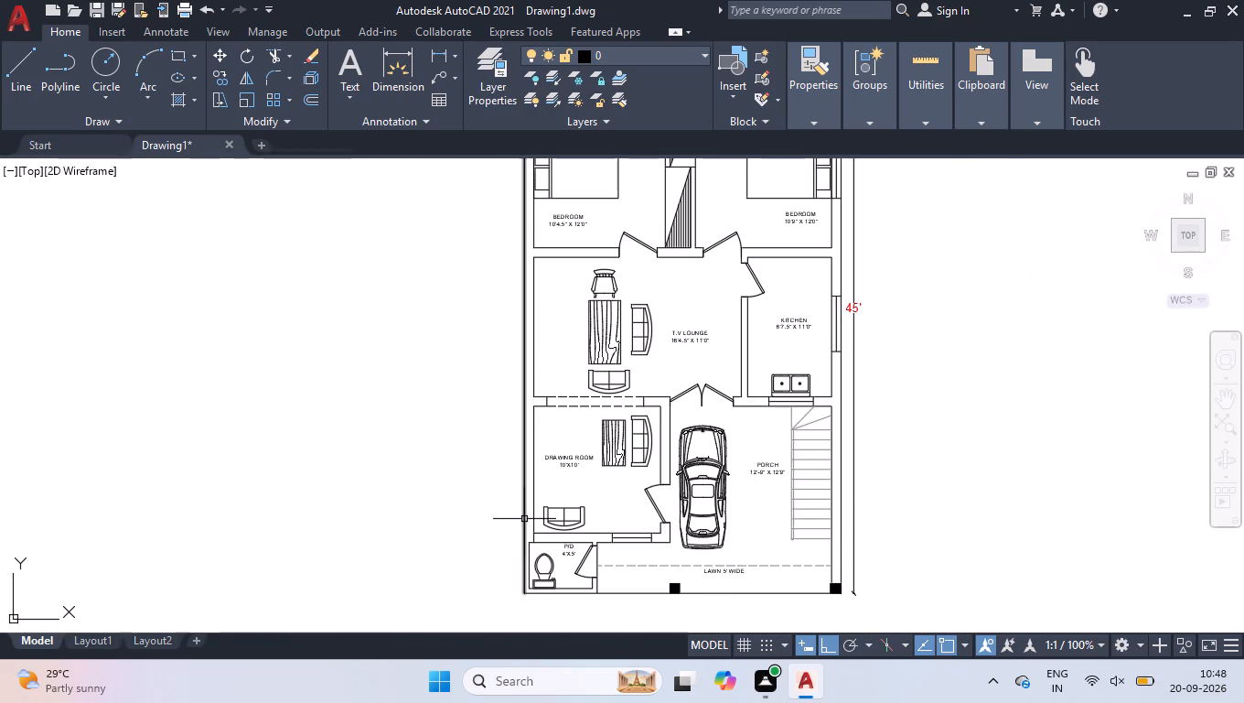
{"action": "scroll", "coordinate": [524, 518], "scroll_direction": "up", "scroll_amount": 2}
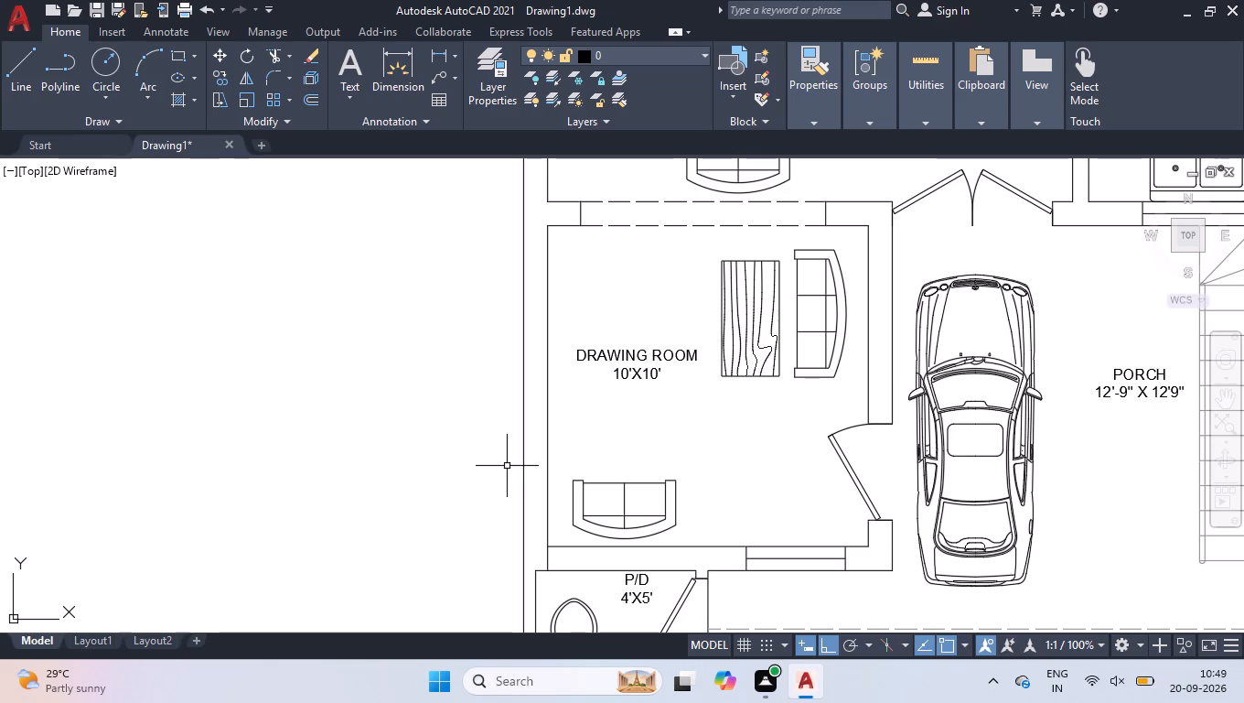
{"action": "key", "text": "l"}
{"action": "key", "text": "Return"}
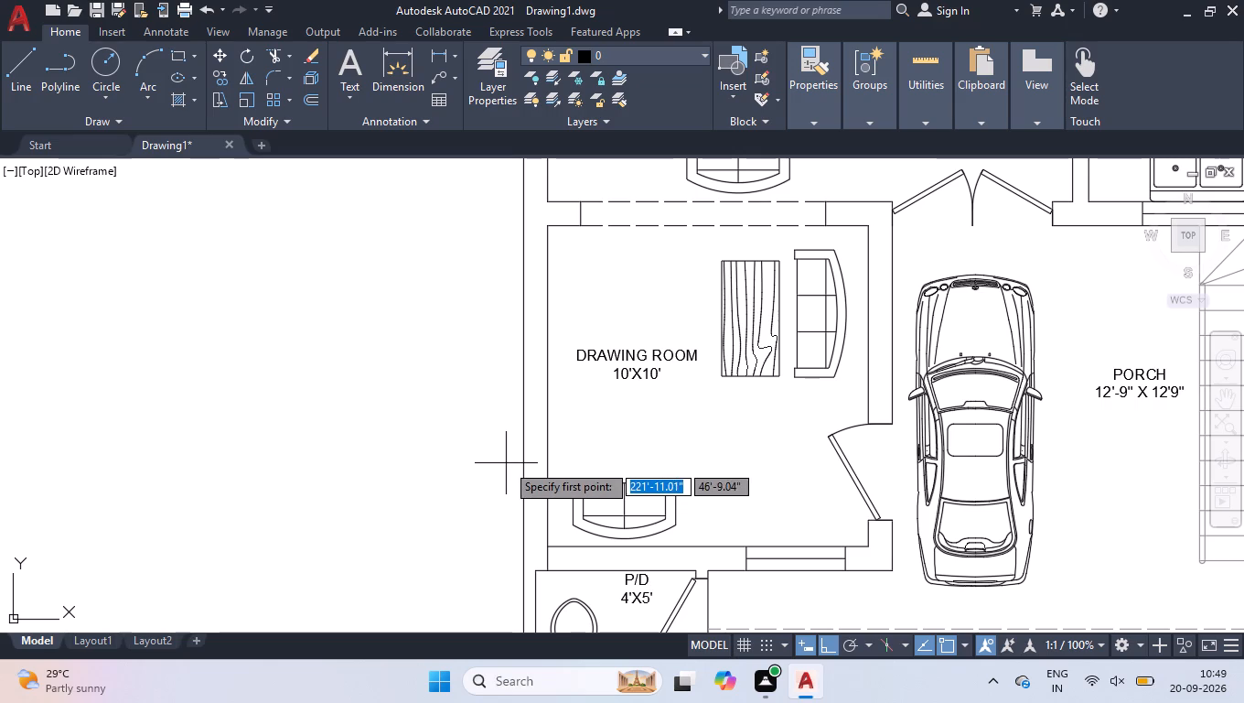
{"action": "left_click", "coordinate": [550, 456]}
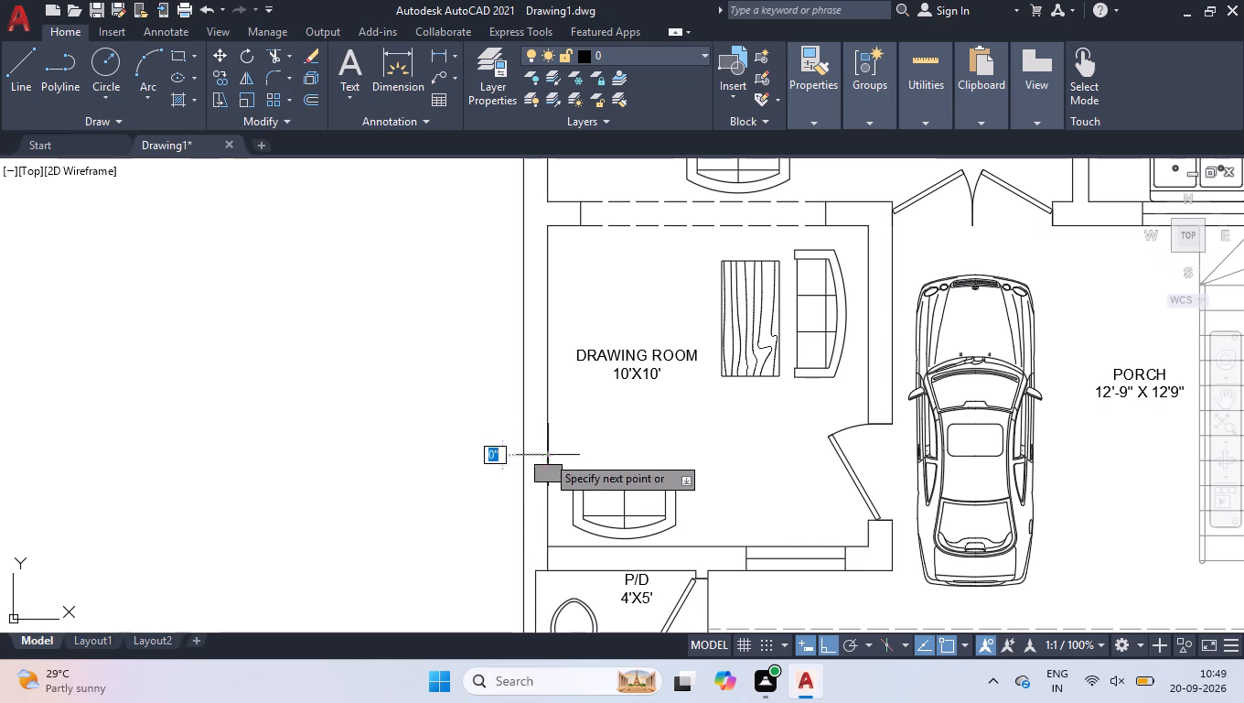
{"action": "left_click", "coordinate": [521, 454]}
{"action": "key", "text": "space"}
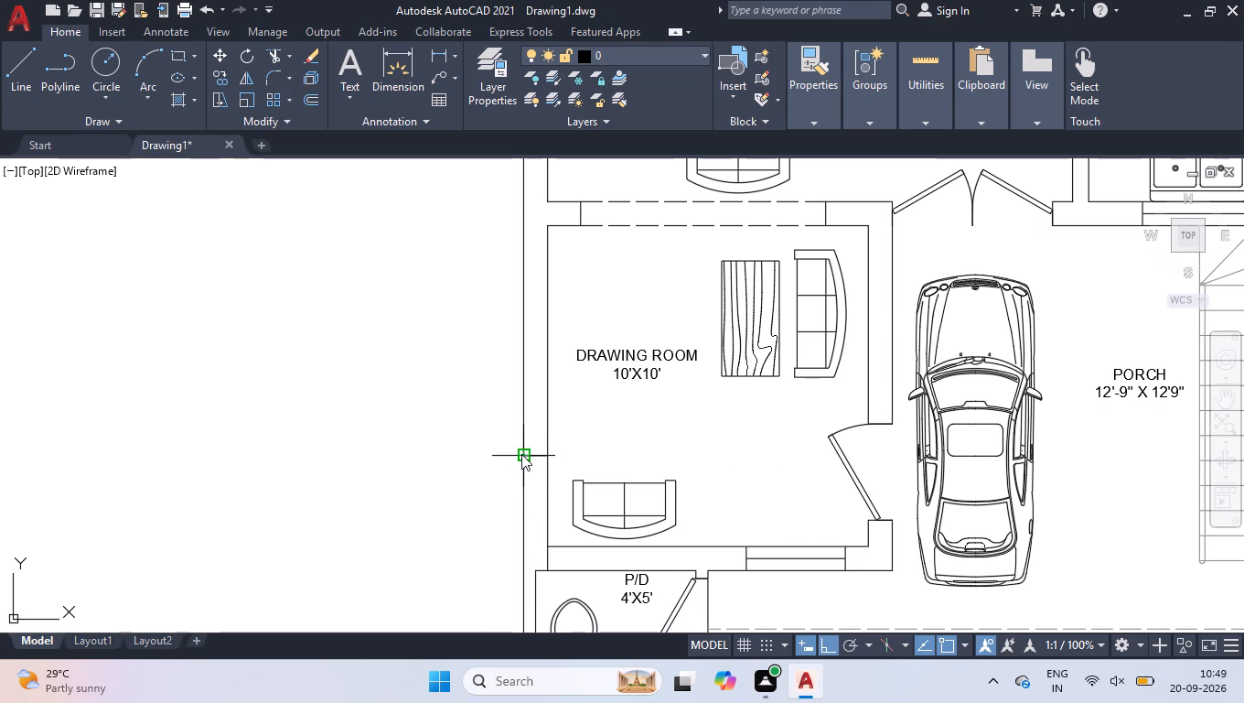
{"action": "key", "text": "space"}
{"action": "left_click", "coordinate": [542, 315]}
{"action": "left_click", "coordinate": [519, 316]}
{"action": "key", "text": "space"}
Draw a vertical line joining the midpoints of the two window edge lines in the drawing room's outer wall.
{"action": "scroll", "coordinate": [518, 315], "scroll_direction": "up", "scroll_amount": 1}
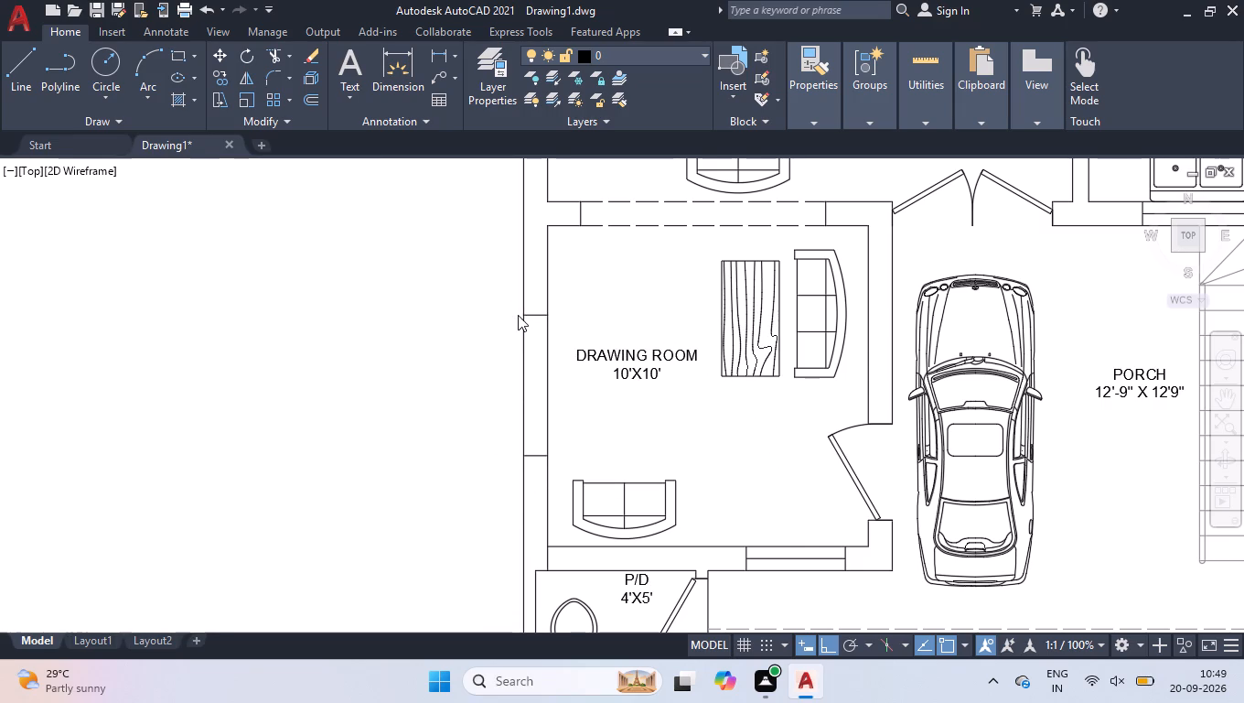
{"action": "key", "text": "space"}
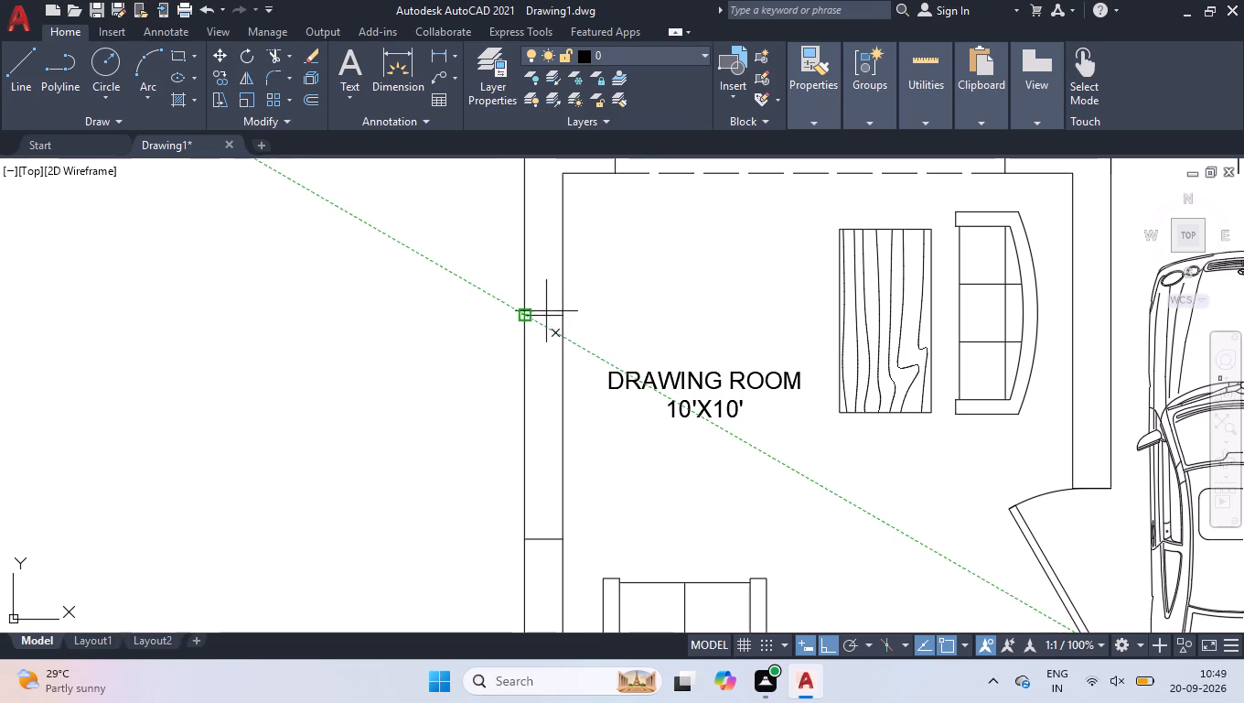
{"action": "left_click", "coordinate": [543, 315]}
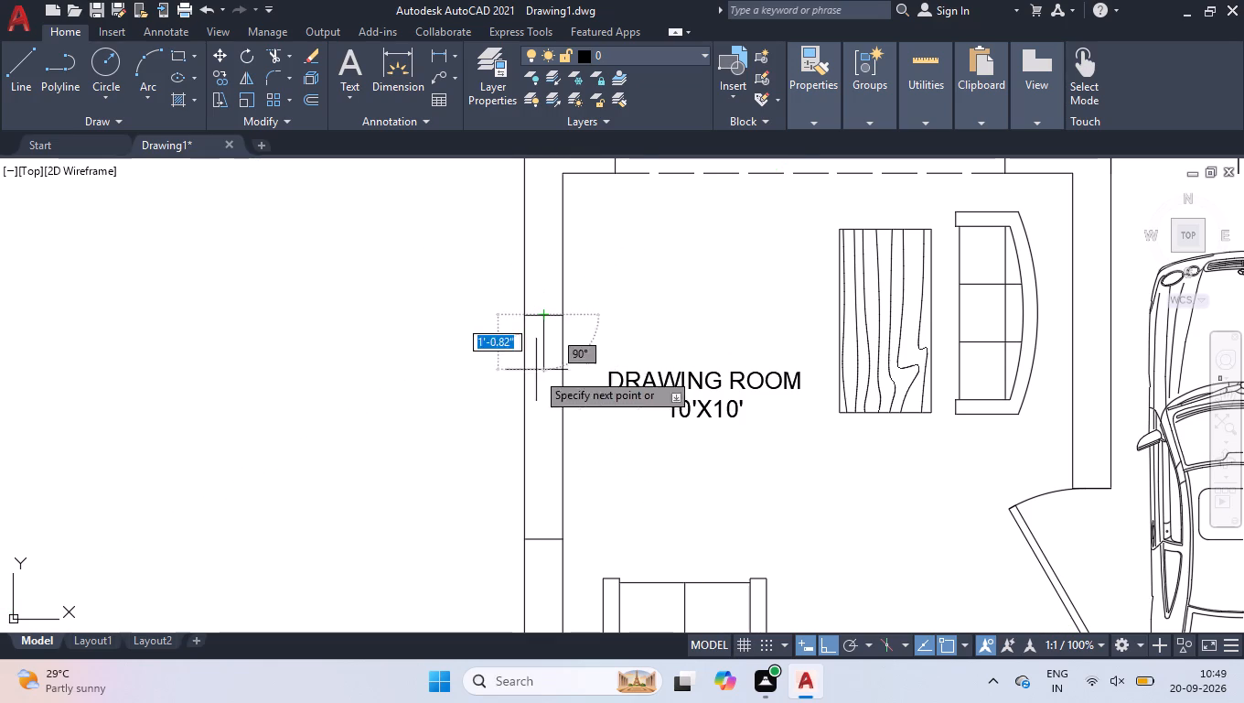
{"action": "left_click", "coordinate": [549, 545]}
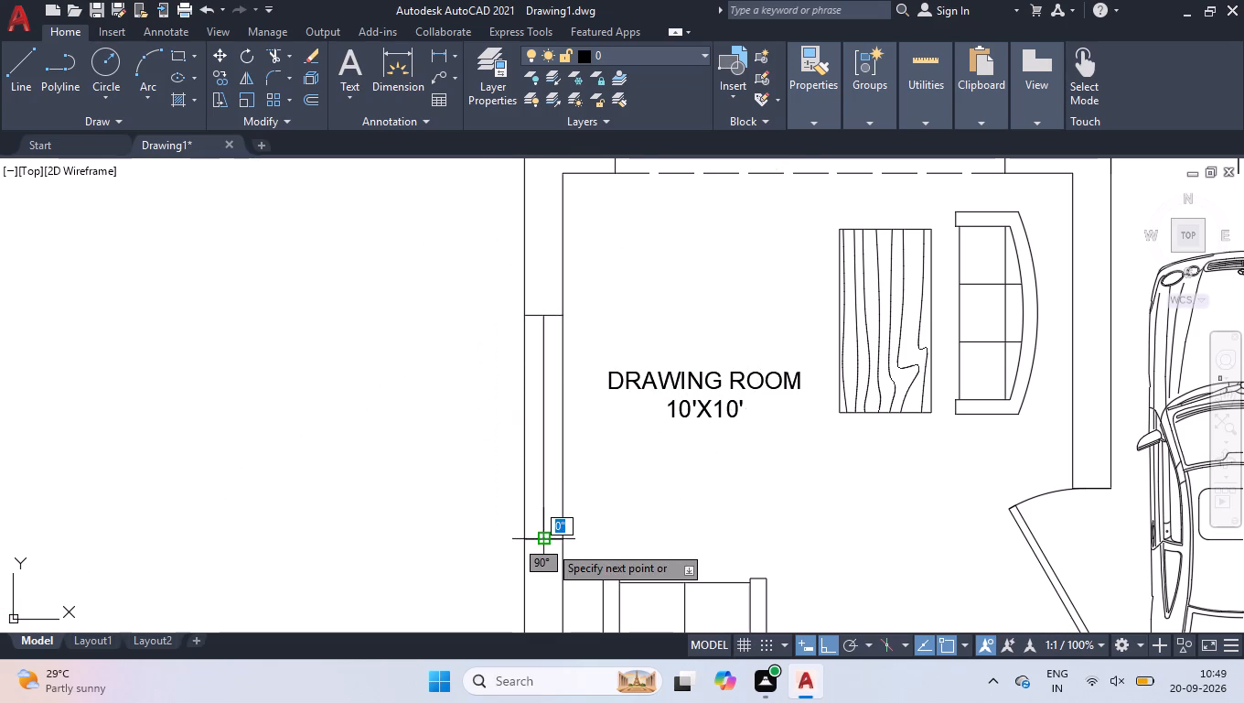
{"action": "key", "text": "Return"}
Draw two horizontal lines across the T.V lounge's outer wall, roughly level with the lower and upper ends of the dining table.
{"action": "scroll", "coordinate": [680, 493], "scroll_direction": "down", "scroll_amount": 4}
{"action": "scroll", "coordinate": [627, 433], "scroll_direction": "down", "scroll_amount": 2}
{"action": "scroll", "coordinate": [639, 430], "scroll_direction": "up", "scroll_amount": 1}
{"action": "scroll", "coordinate": [610, 313], "scroll_direction": "up", "scroll_amount": 1}
{"action": "scroll", "coordinate": [679, 471], "scroll_direction": "up", "scroll_amount": 2}
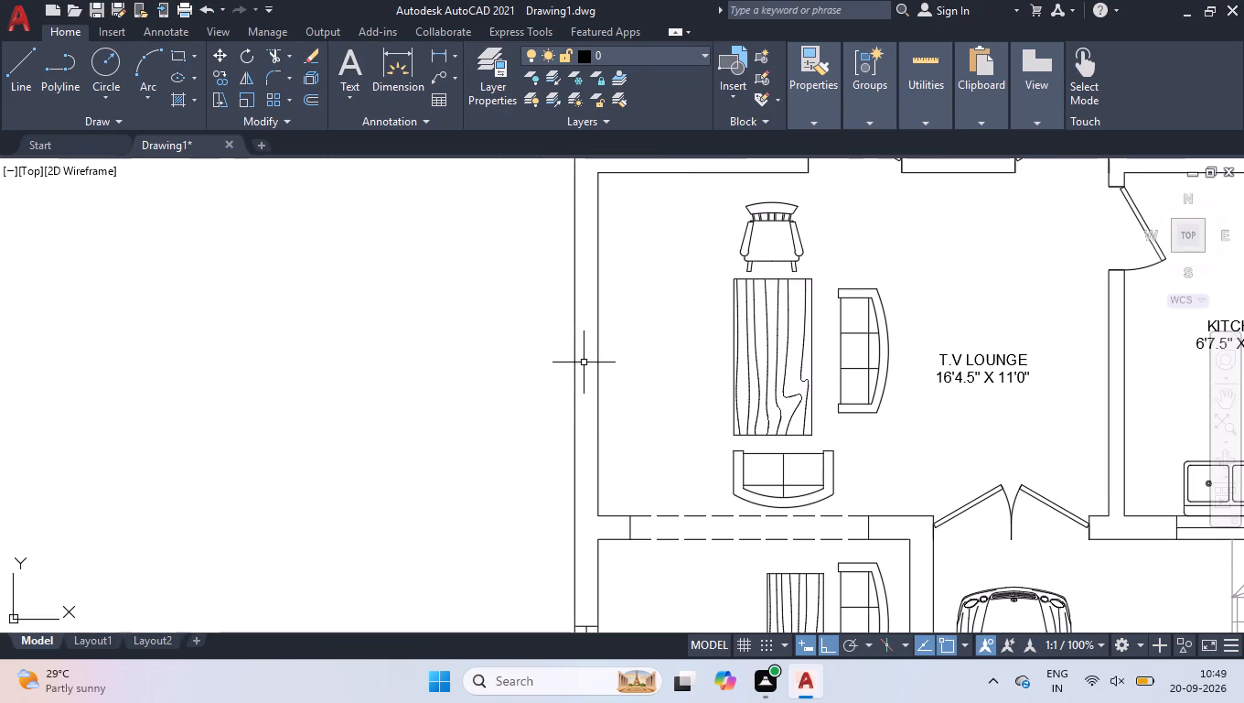
{"action": "key", "text": "l"}
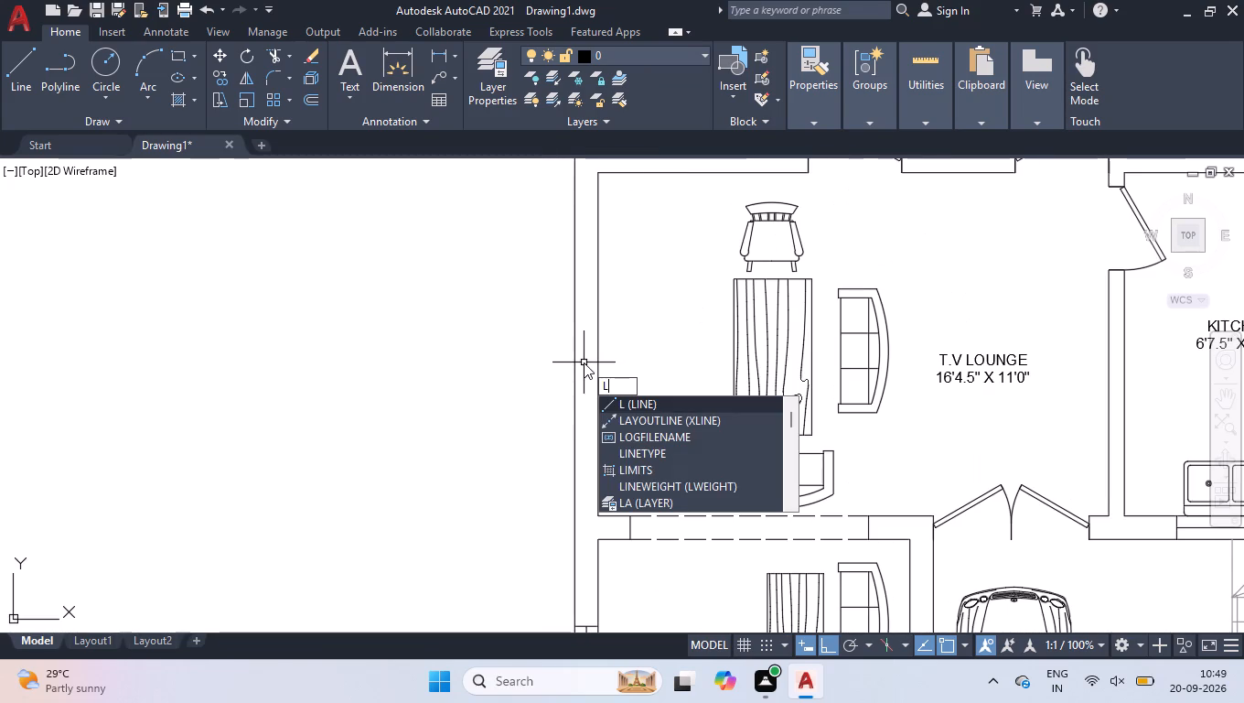
{"action": "key", "text": "Return"}
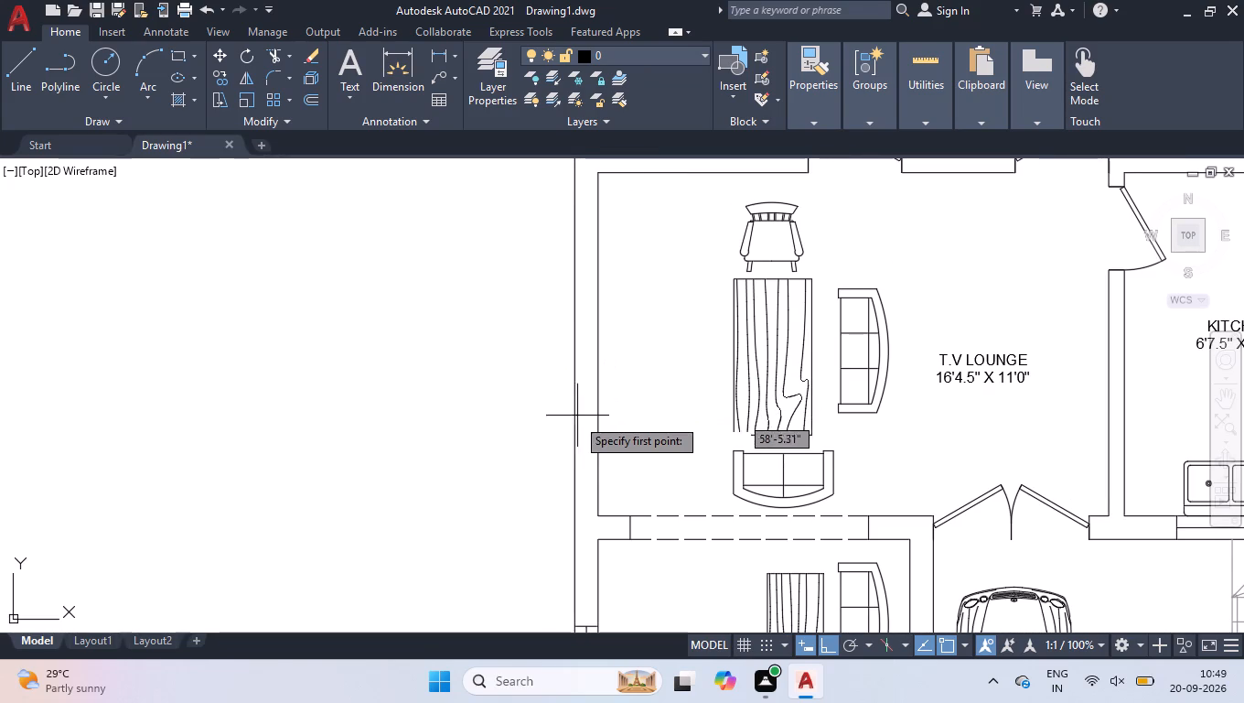
{"action": "left_click", "coordinate": [596, 441]}
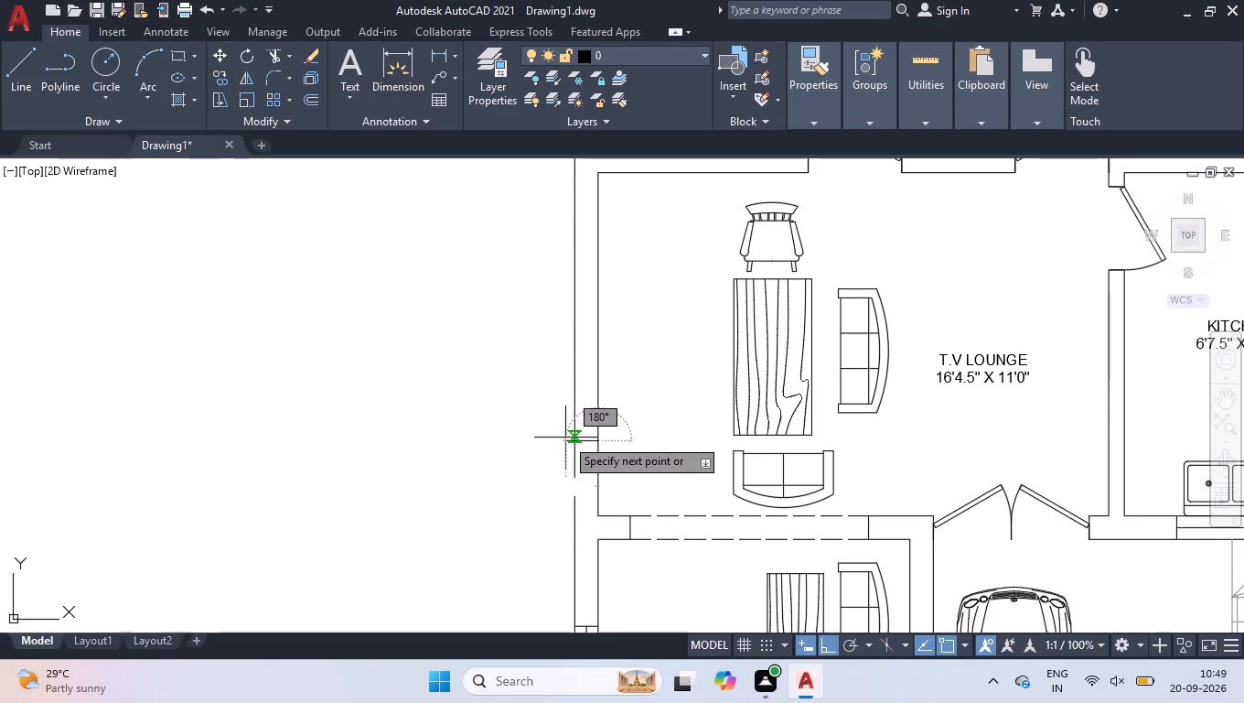
{"action": "left_click", "coordinate": [573, 440]}
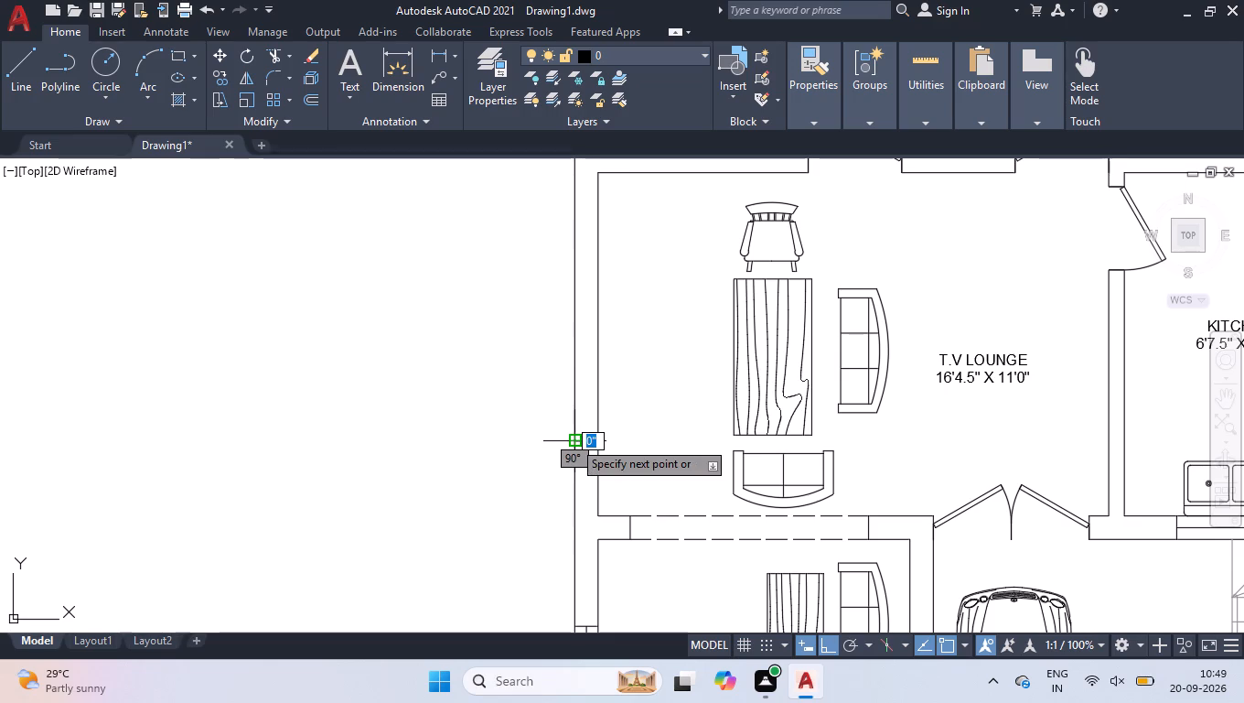
{"action": "key", "text": "space"}
{"action": "key", "text": "space"}
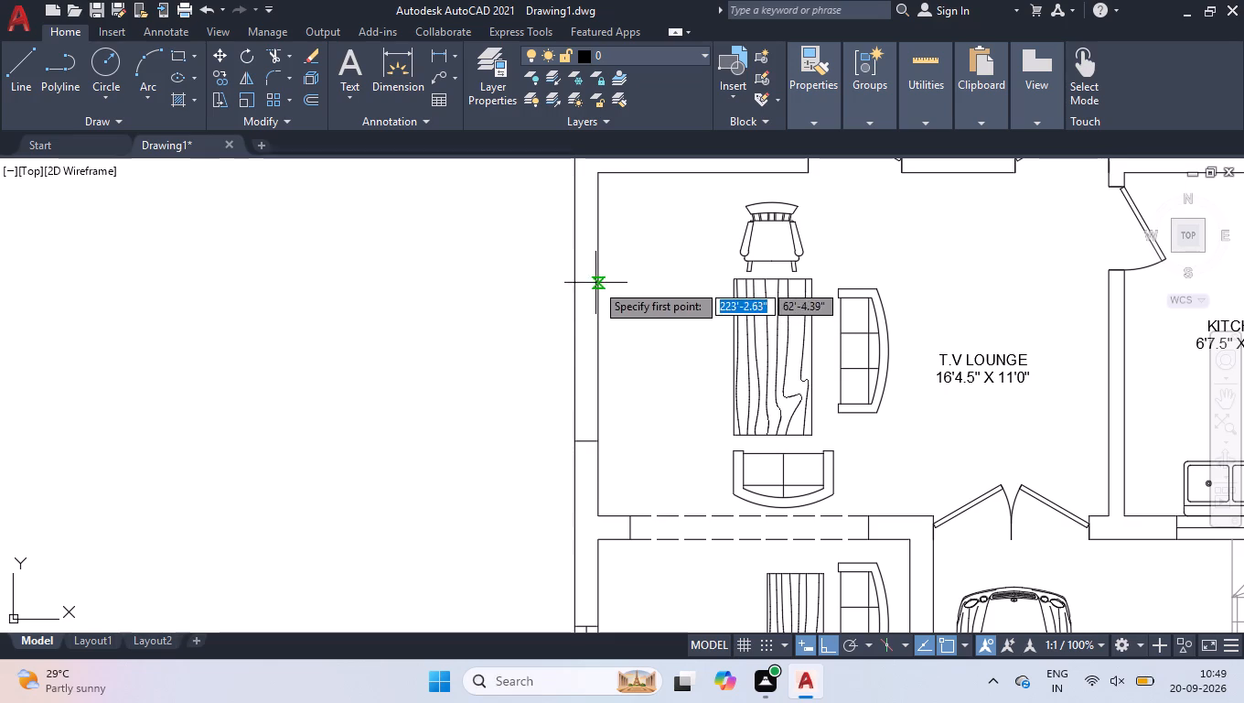
{"action": "left_click", "coordinate": [595, 282]}
{"action": "left_click", "coordinate": [575, 283]}
{"action": "key", "text": "space"}
Draw a vertical line joining the midpoints of the two window edge lines in the T.V lounge's outer wall.
{"action": "scroll", "coordinate": [575, 293], "scroll_direction": "up", "scroll_amount": 2}
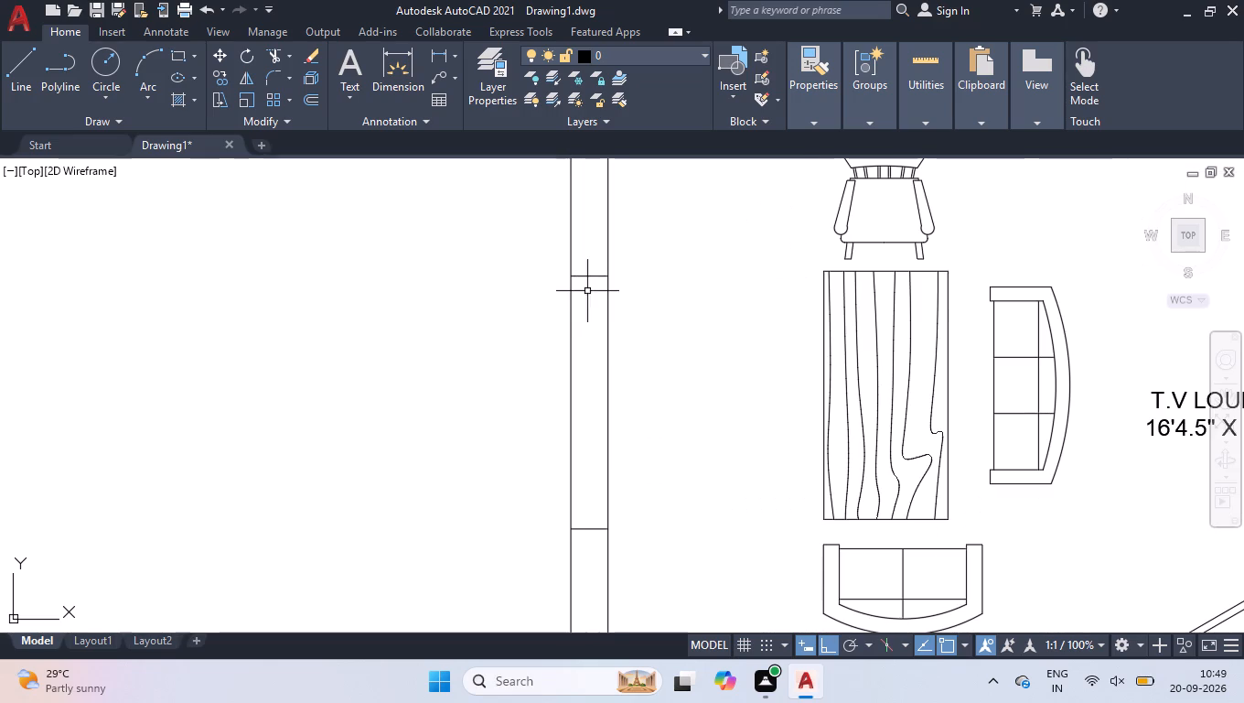
{"action": "key", "text": "space"}
{"action": "left_click", "coordinate": [588, 276]}
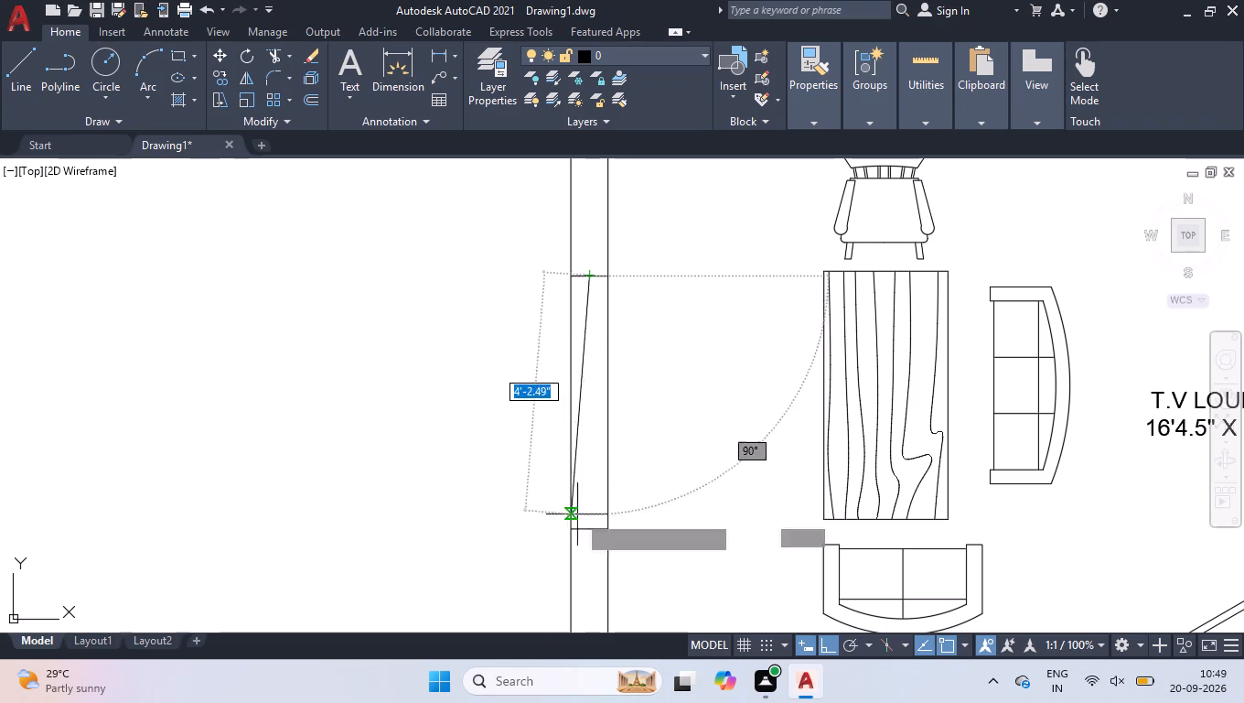
{"action": "left_click", "coordinate": [588, 529]}
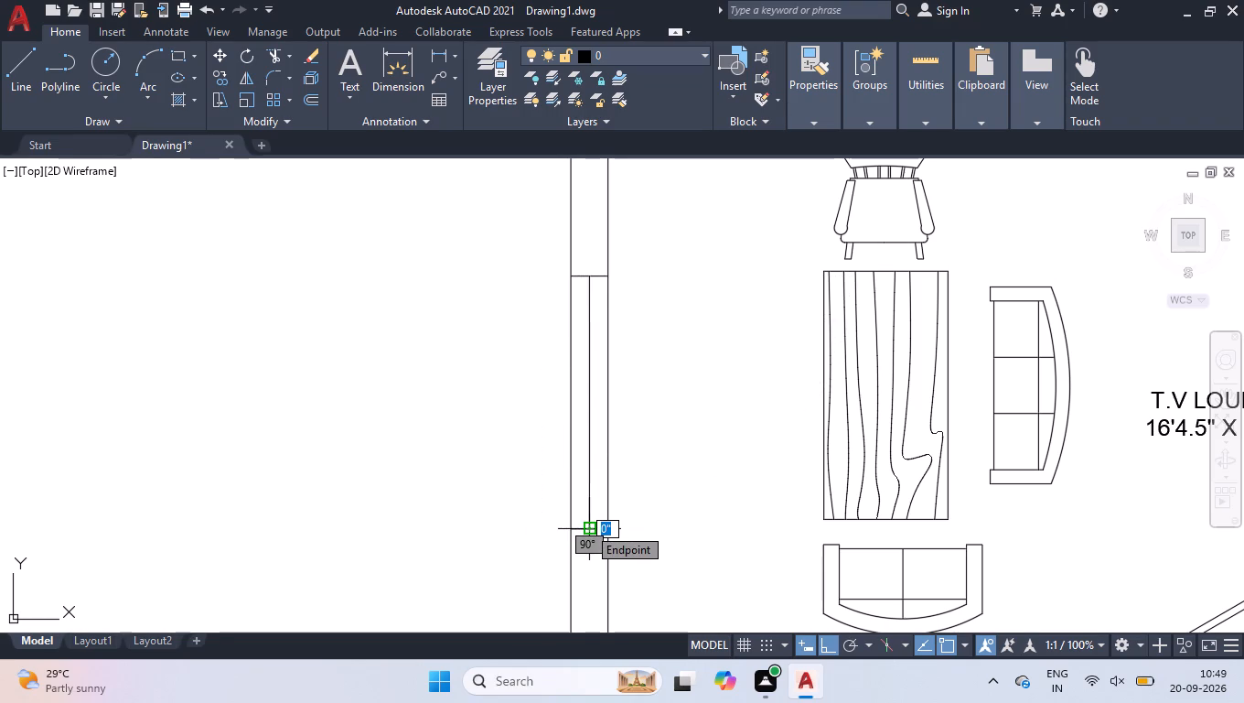
{"action": "key", "text": "Return"}
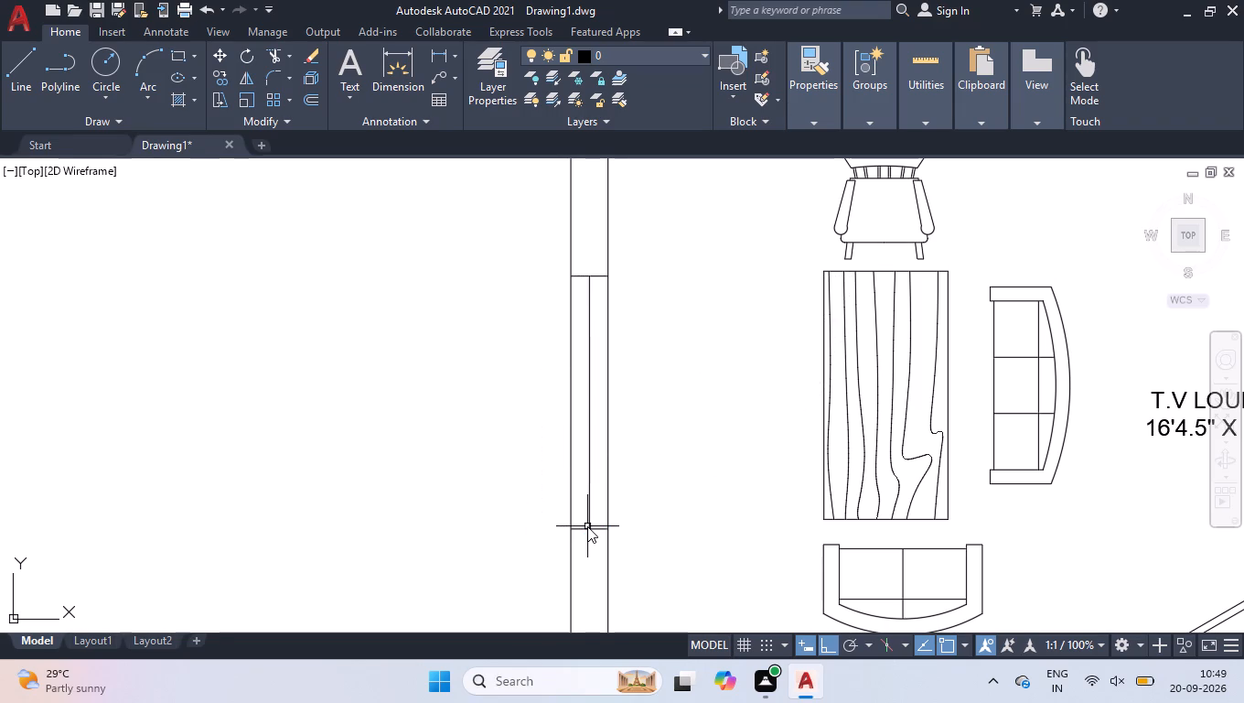
Draw two horizontal lines across the outer wall of the 10'4.5" X 12'0" bedroom, level with the bed's upper and lower edges.
{"action": "scroll", "coordinate": [568, 481], "scroll_direction": "down", "scroll_amount": 3}
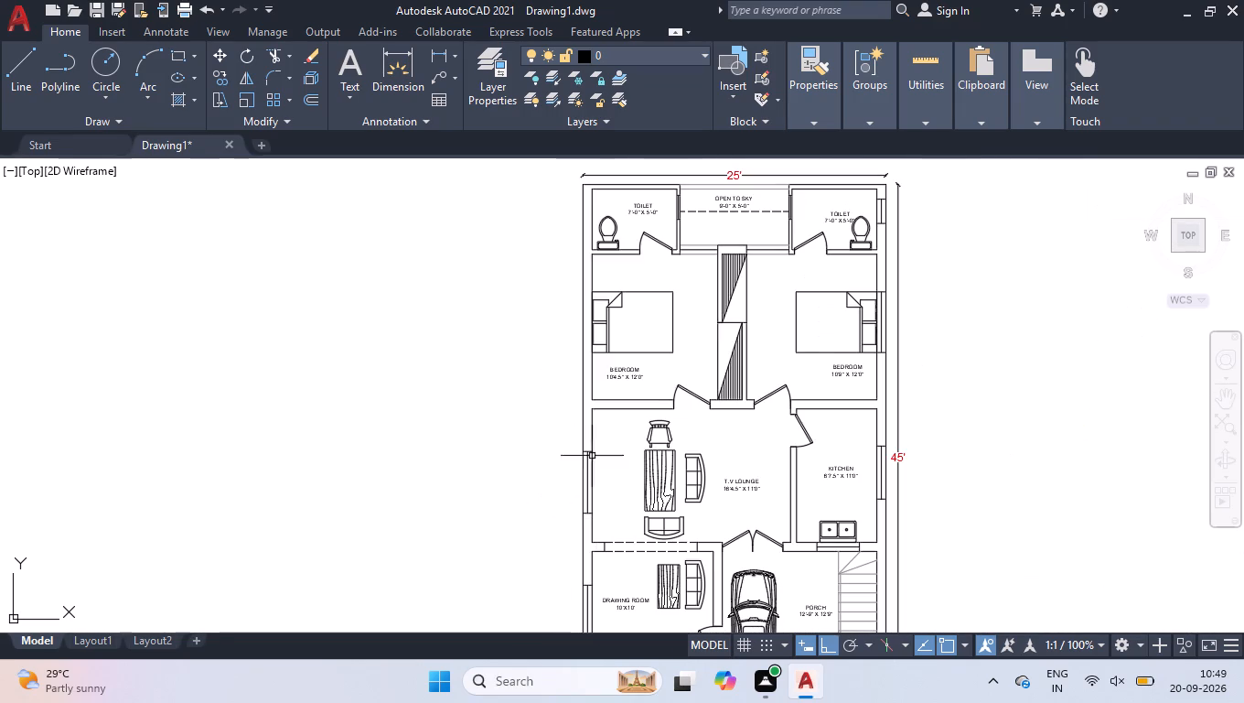
{"action": "scroll", "coordinate": [563, 291], "scroll_direction": "up", "scroll_amount": 3}
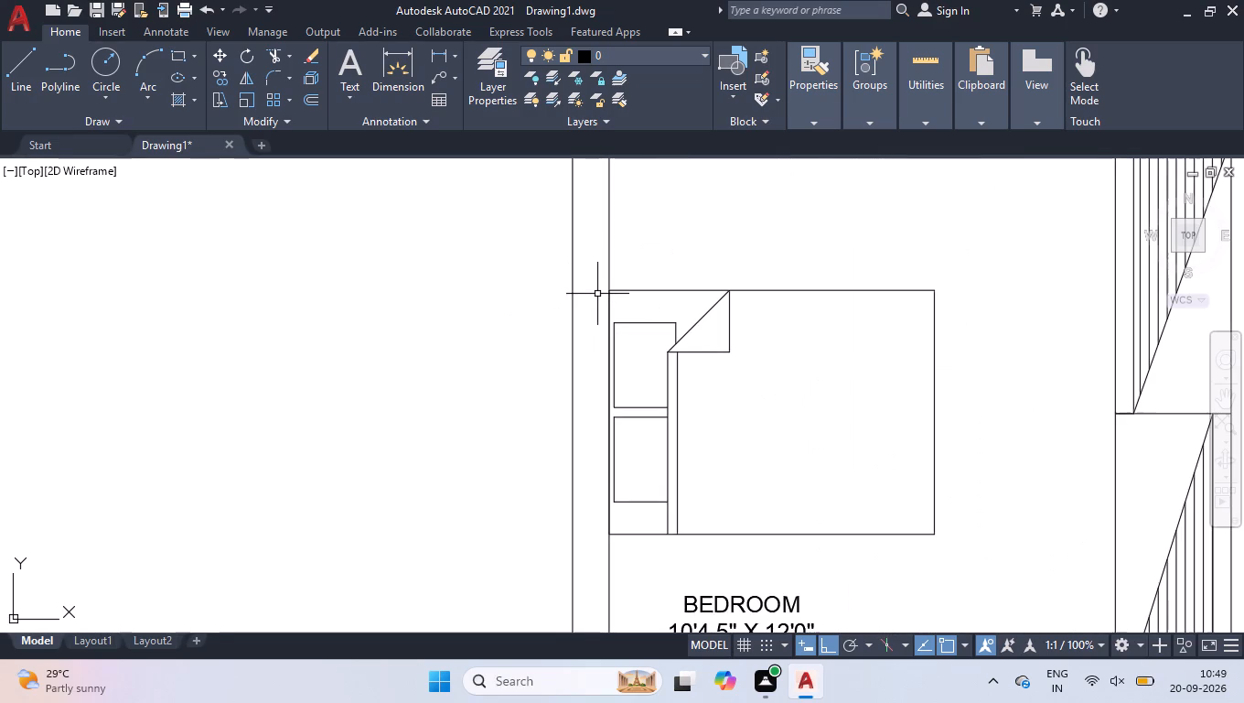
{"action": "key", "text": "l"}
{"action": "key", "text": "Return"}
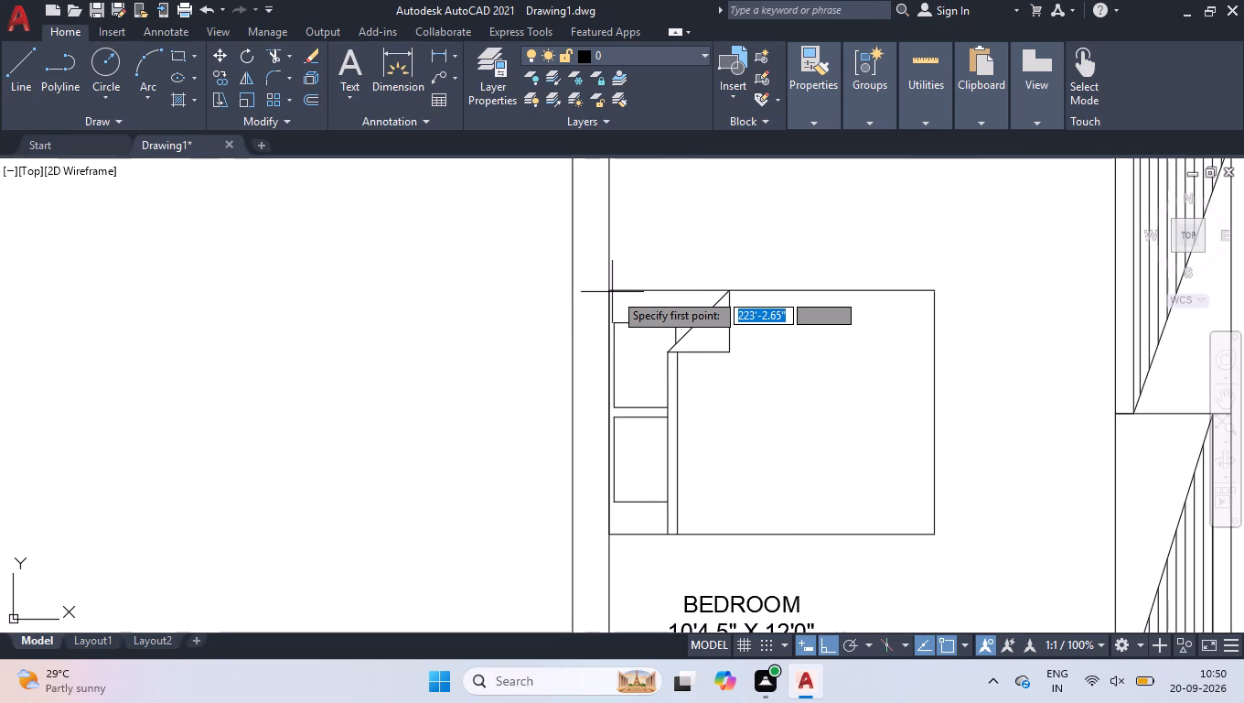
{"action": "left_click", "coordinate": [609, 291]}
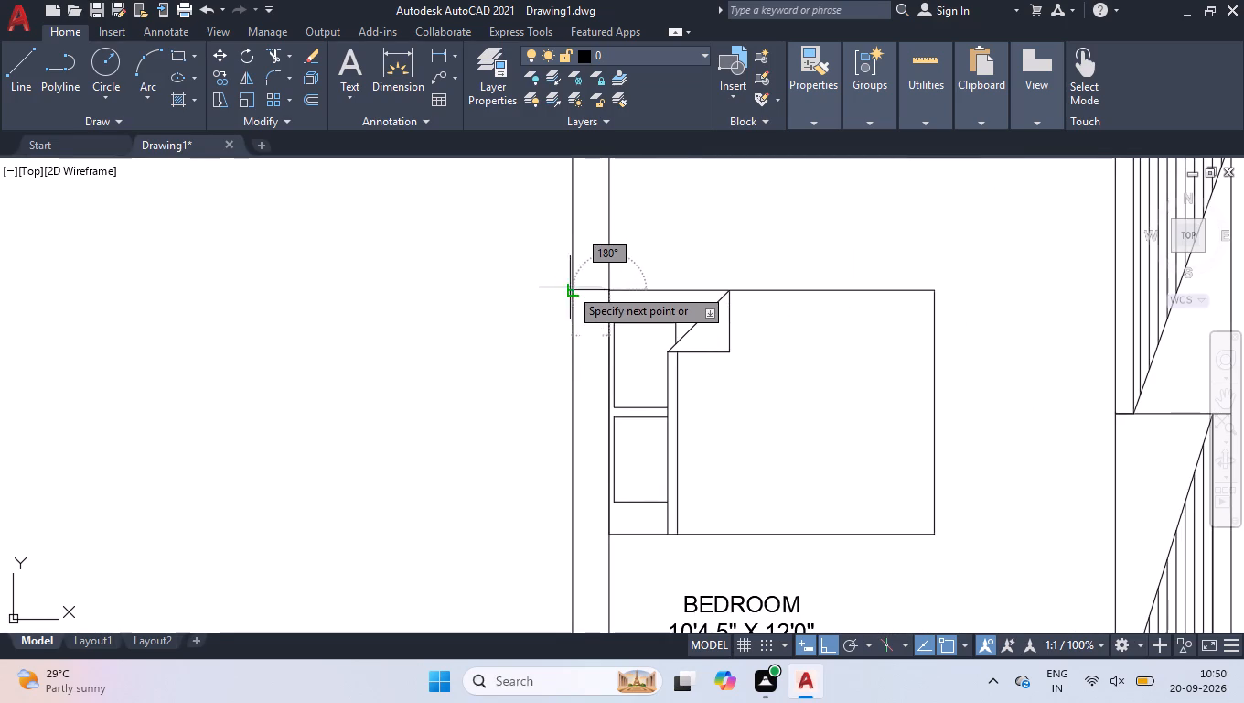
{"action": "left_click", "coordinate": [570, 287]}
{"action": "key", "text": "space"}
{"action": "key", "text": "space"}
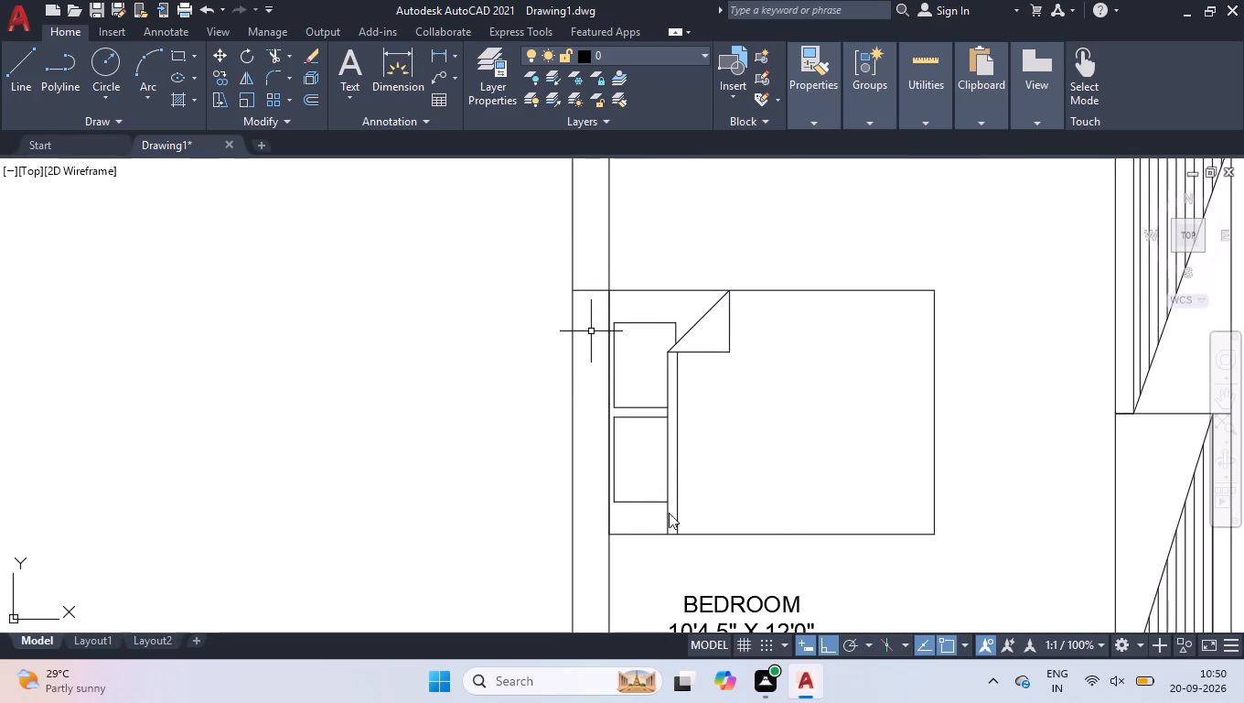
{"action": "left_click", "coordinate": [608, 534]}
{"action": "left_click", "coordinate": [573, 534]}
{"action": "key", "text": "space"}
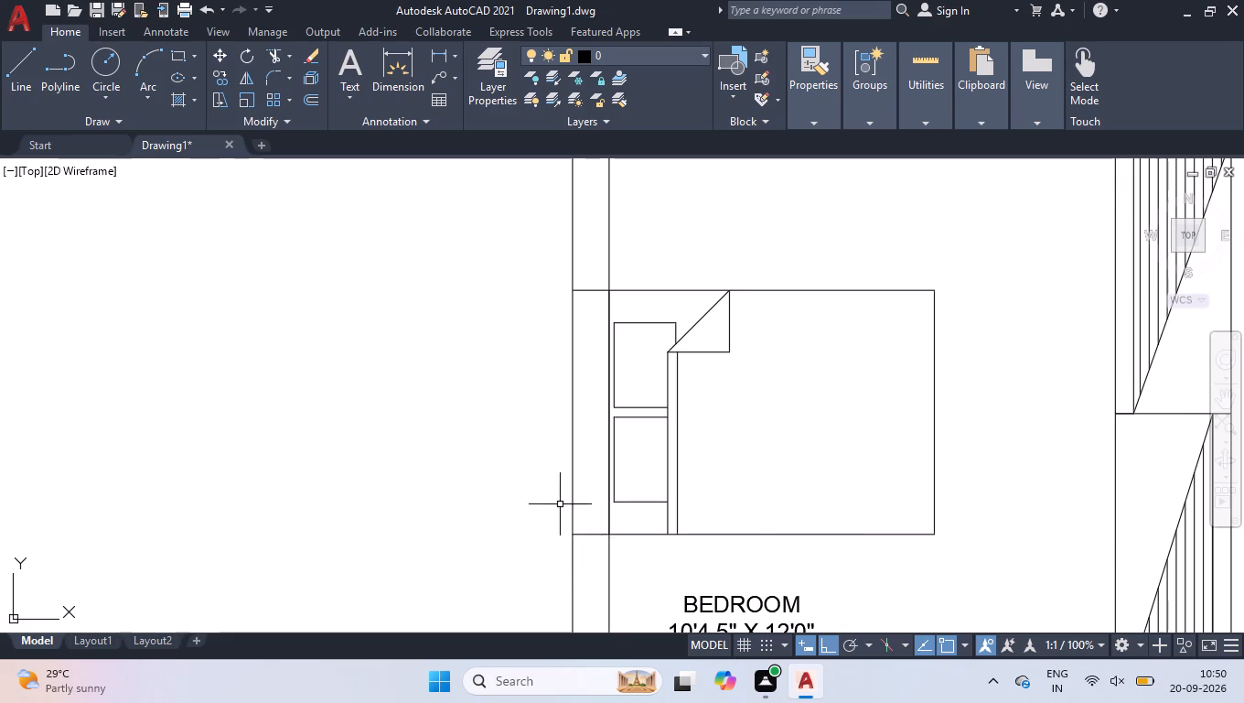
Draw a vertical line joining the midpoints of the two window edge lines in the 10'4.5" X 12'0" bedroom's outer wall.
{"action": "scroll", "coordinate": [565, 494], "scroll_direction": "up", "scroll_amount": 1}
{"action": "key", "text": "space"}
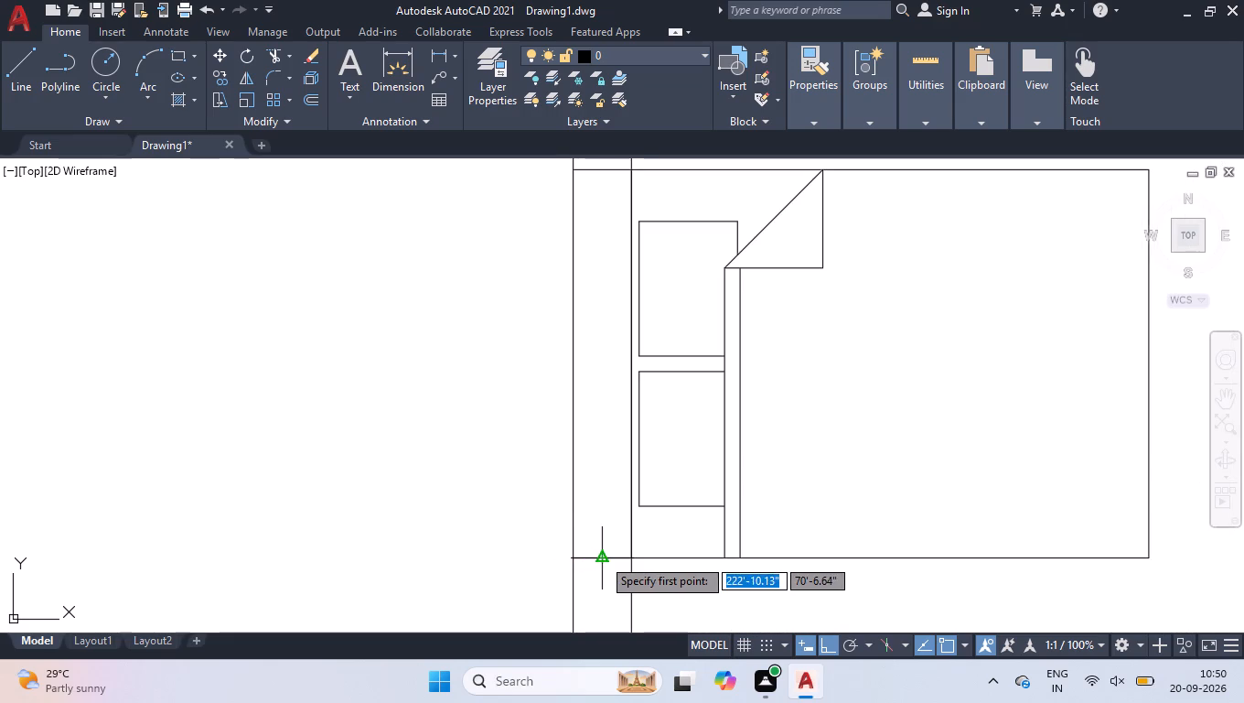
{"action": "left_click", "coordinate": [602, 557]}
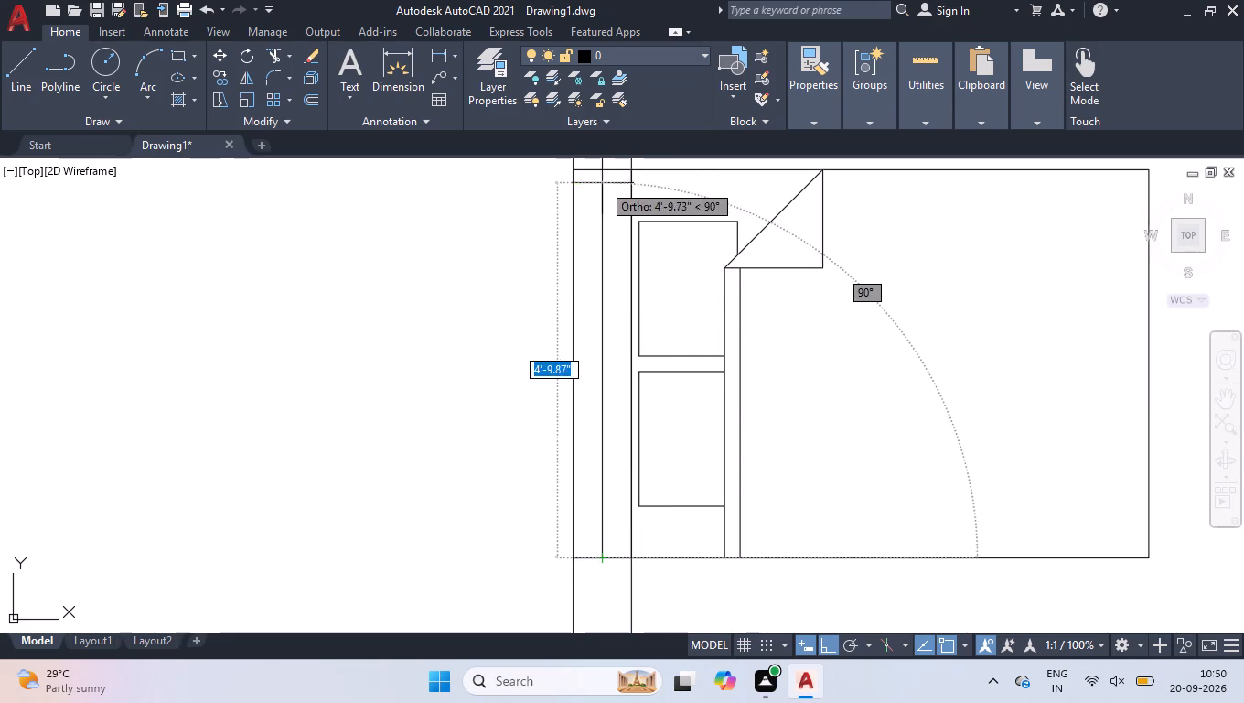
{"action": "left_click", "coordinate": [602, 173]}
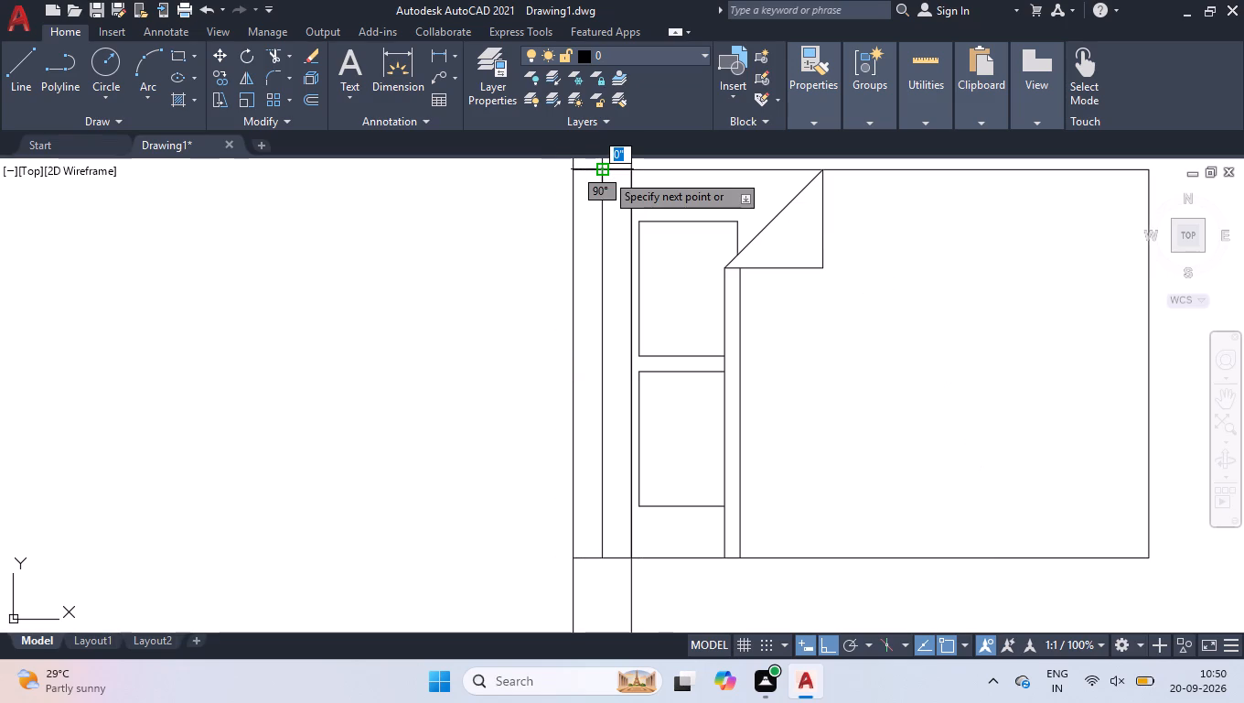
{"action": "key", "text": "Return"}
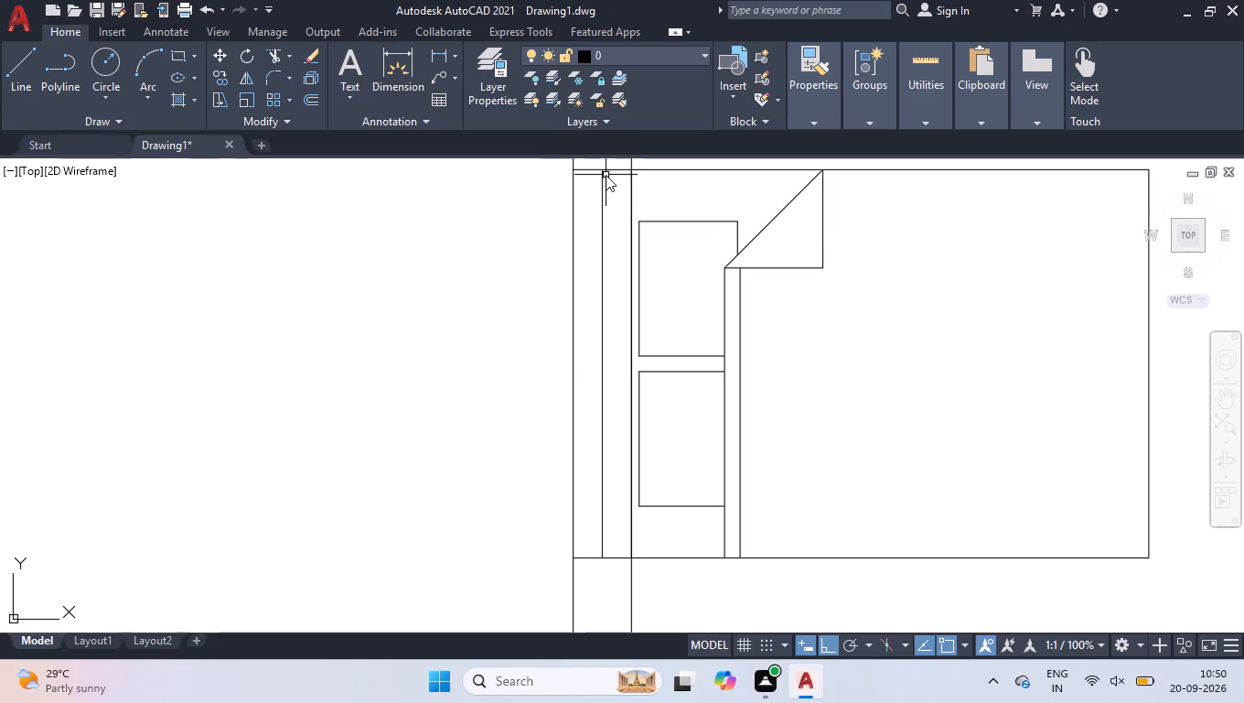
Draw two horizontal lines about 2'-5" apart across the outer wall of the toilet adjoining the 10'4.5" X 12'0" bedroom.
{"action": "scroll", "coordinate": [555, 304], "scroll_direction": "down", "scroll_amount": 1}
{"action": "scroll", "coordinate": [582, 384], "scroll_direction": "down", "scroll_amount": 2}
{"action": "scroll", "coordinate": [649, 509], "scroll_direction": "down", "scroll_amount": 1}
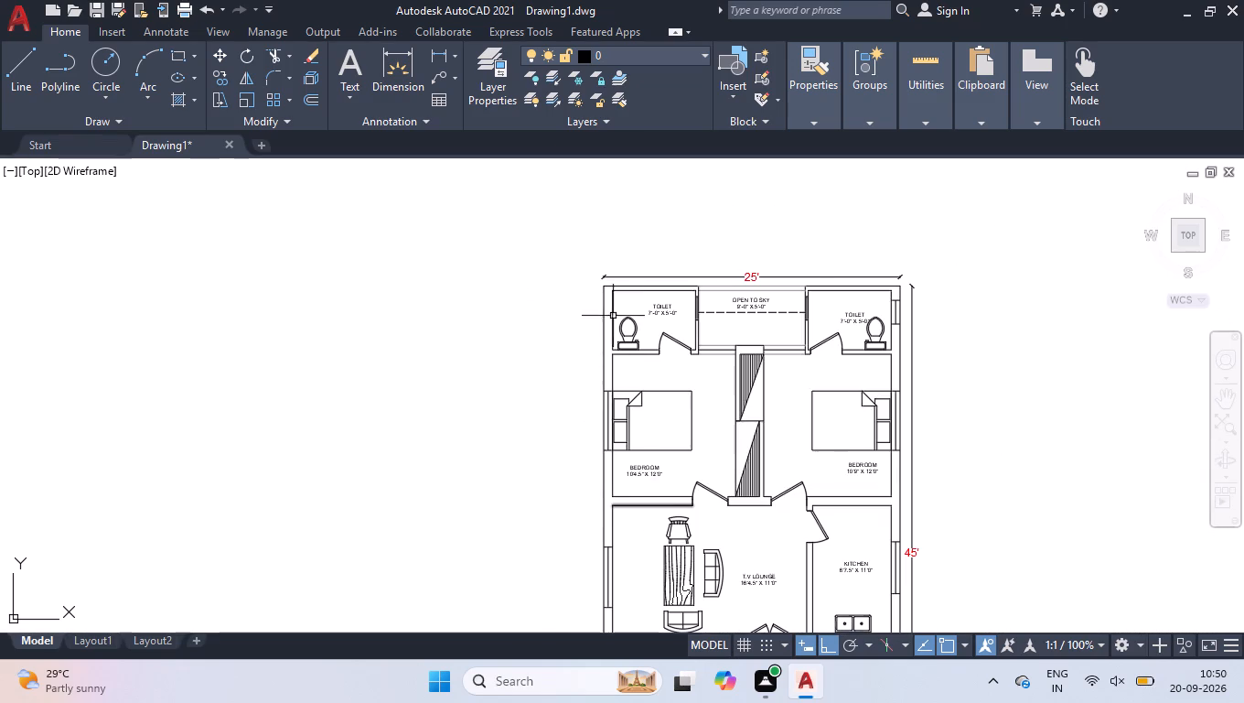
{"action": "scroll", "coordinate": [610, 286], "scroll_direction": "up", "scroll_amount": 1}
{"action": "scroll", "coordinate": [581, 353], "scroll_direction": "up", "scroll_amount": 2}
{"action": "key", "text": "l"}
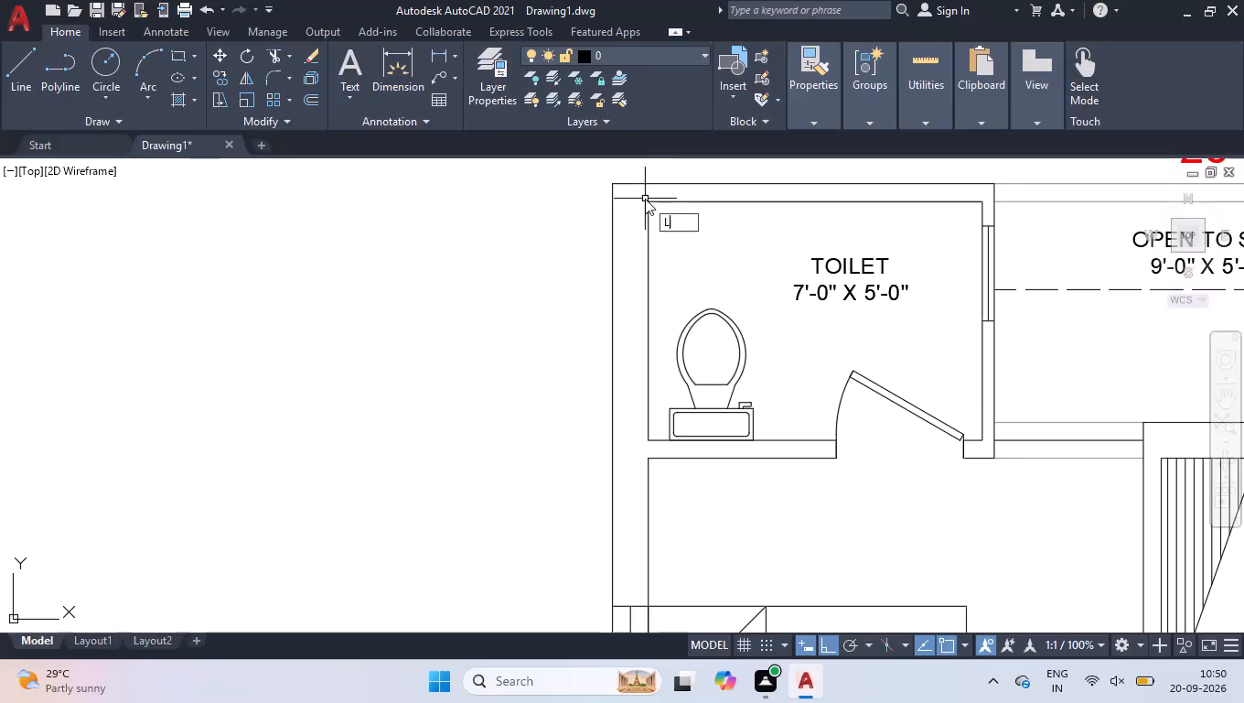
{"action": "key", "text": "Return"}
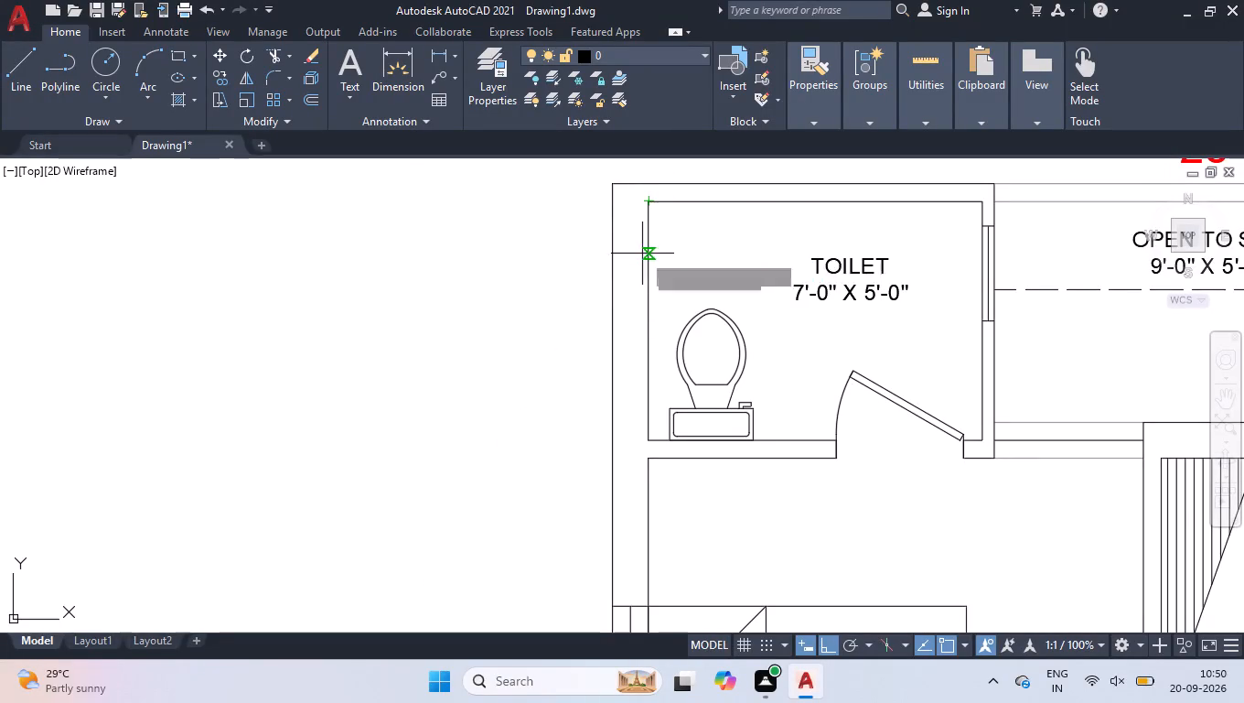
{"action": "left_click", "coordinate": [644, 254]}
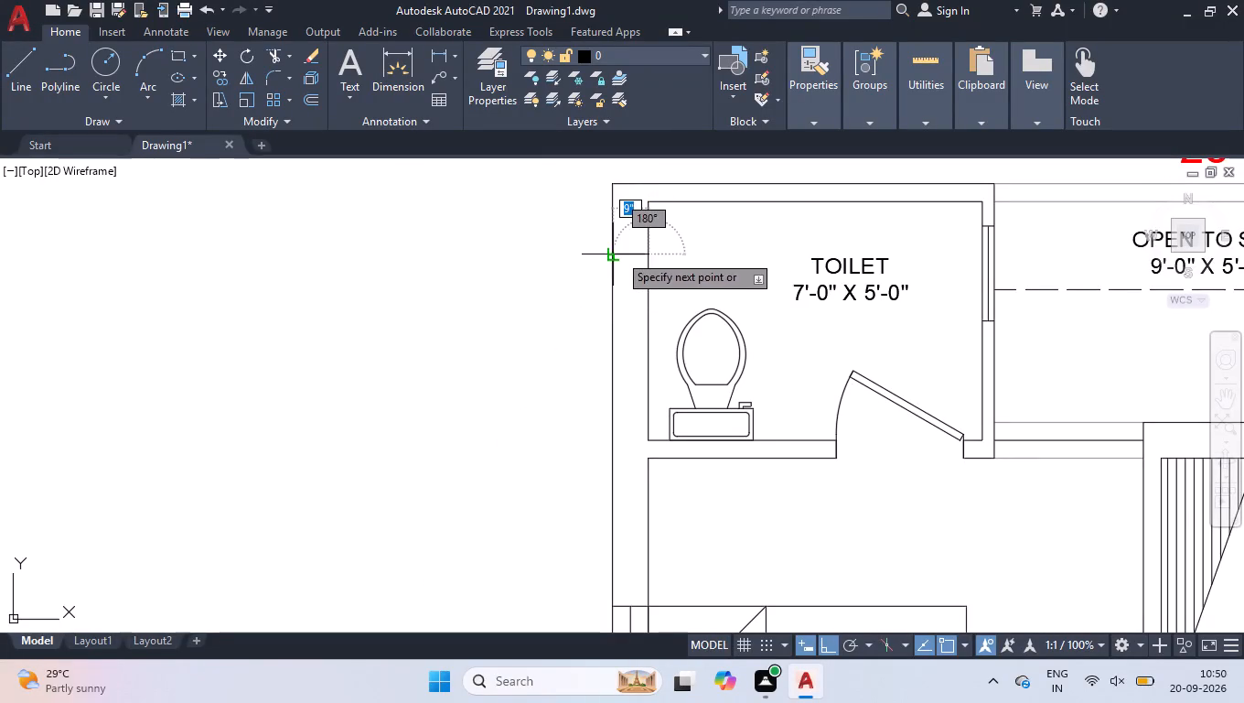
{"action": "left_click", "coordinate": [618, 254]}
{"action": "key", "text": "space"}
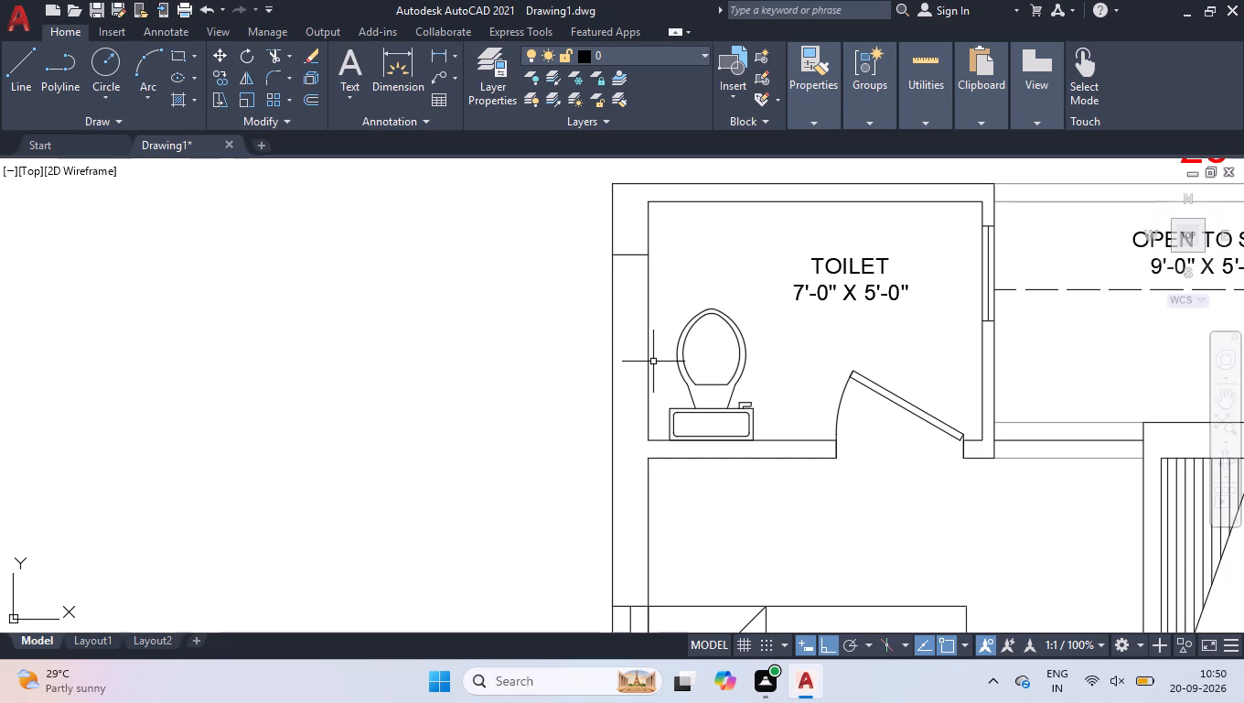
{"action": "key", "text": "space"}
{"action": "left_click", "coordinate": [647, 371]}
{"action": "left_click", "coordinate": [613, 372]}
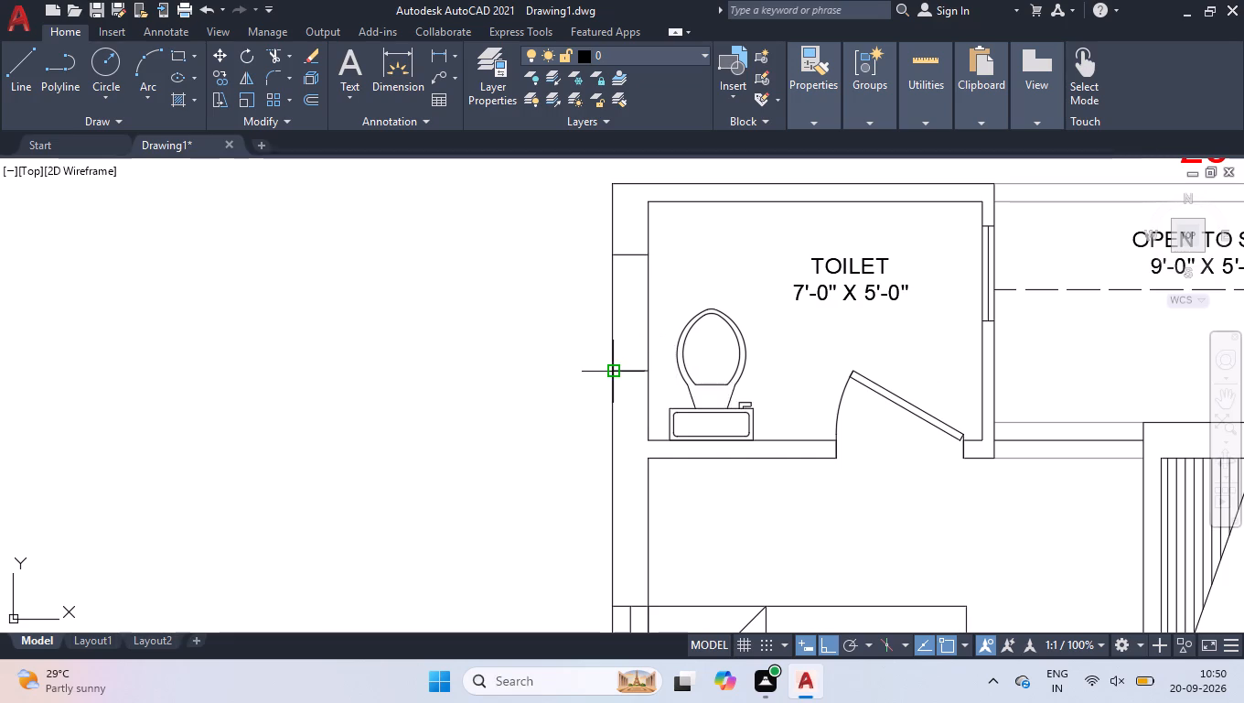
{"action": "key", "text": "space"}
Draw a vertical line joining the midpoints of the two window edge lines in that toilet's outer wall.
{"action": "scroll", "coordinate": [597, 321], "scroll_direction": "up", "scroll_amount": 2}
{"action": "scroll", "coordinate": [646, 322], "scroll_direction": "down", "scroll_amount": 1}
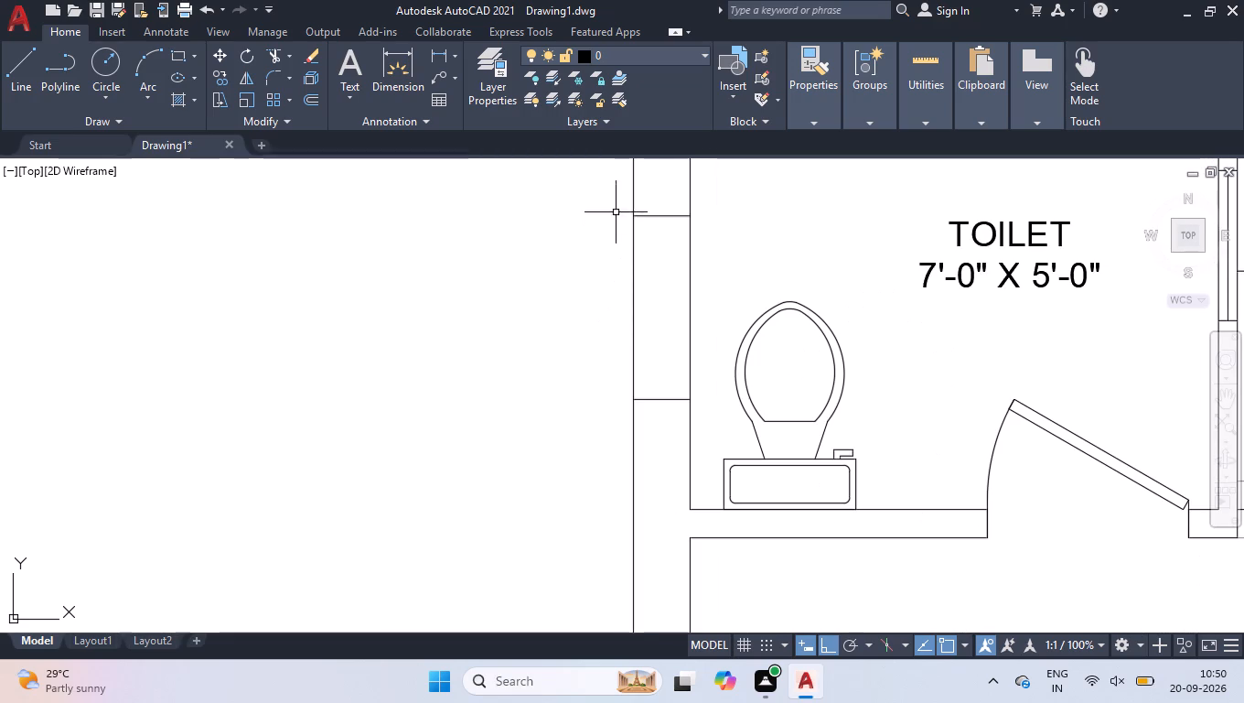
{"action": "key", "text": "space"}
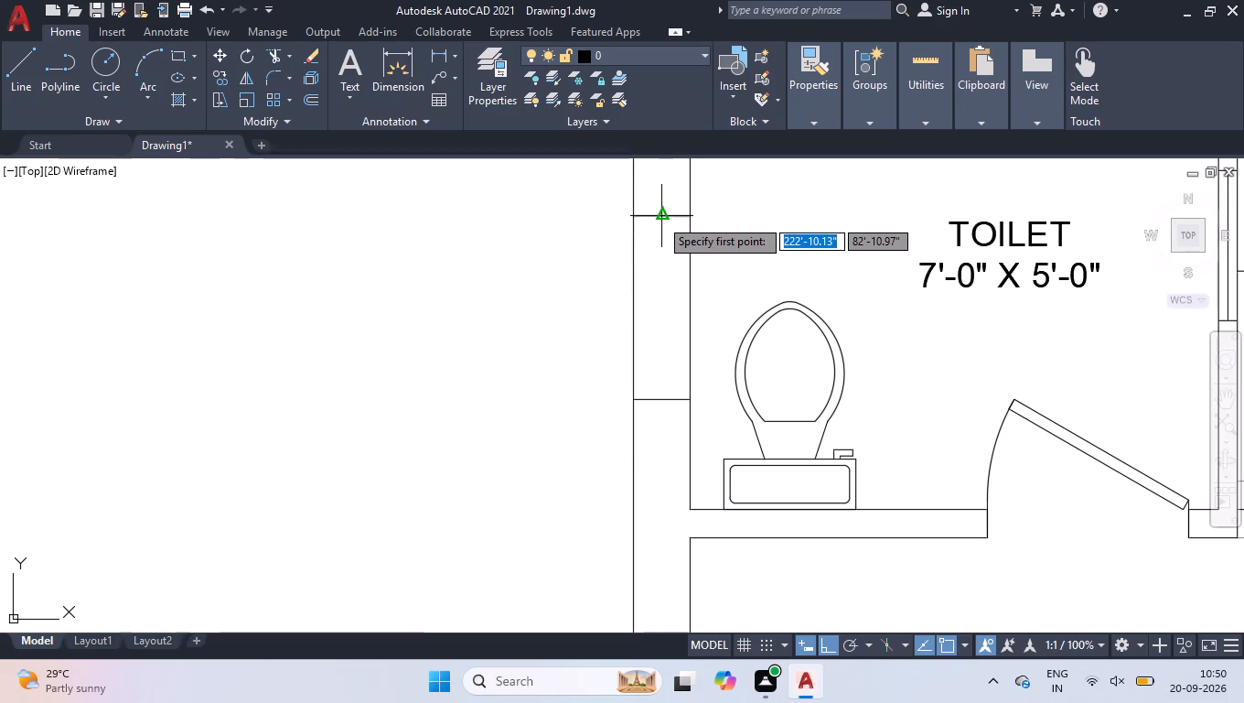
{"action": "left_click", "coordinate": [660, 218]}
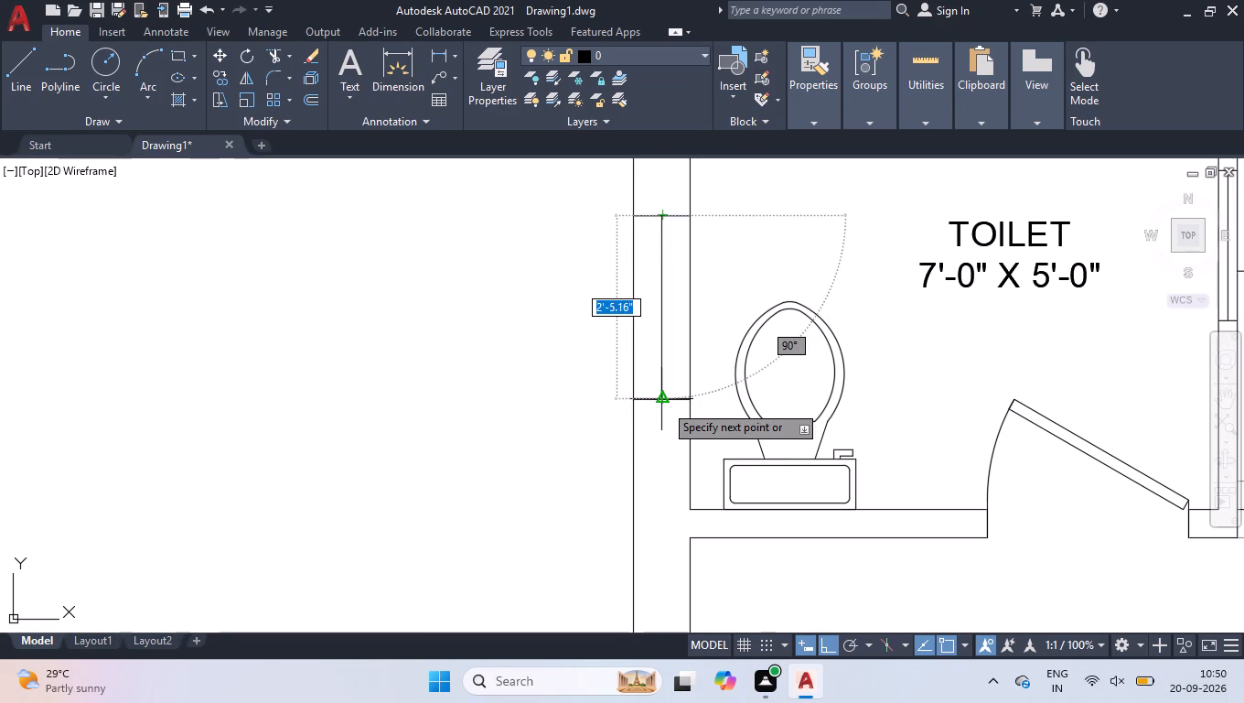
{"action": "left_click", "coordinate": [664, 404]}
{"action": "key", "text": "Return"}
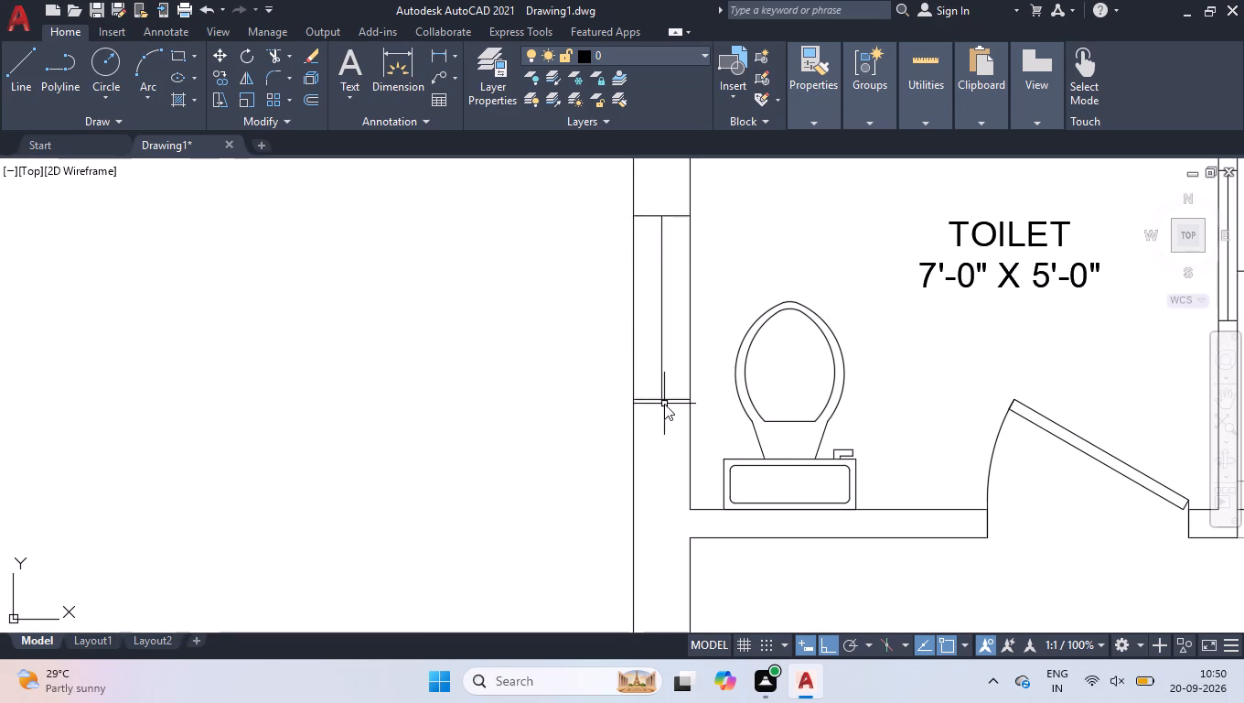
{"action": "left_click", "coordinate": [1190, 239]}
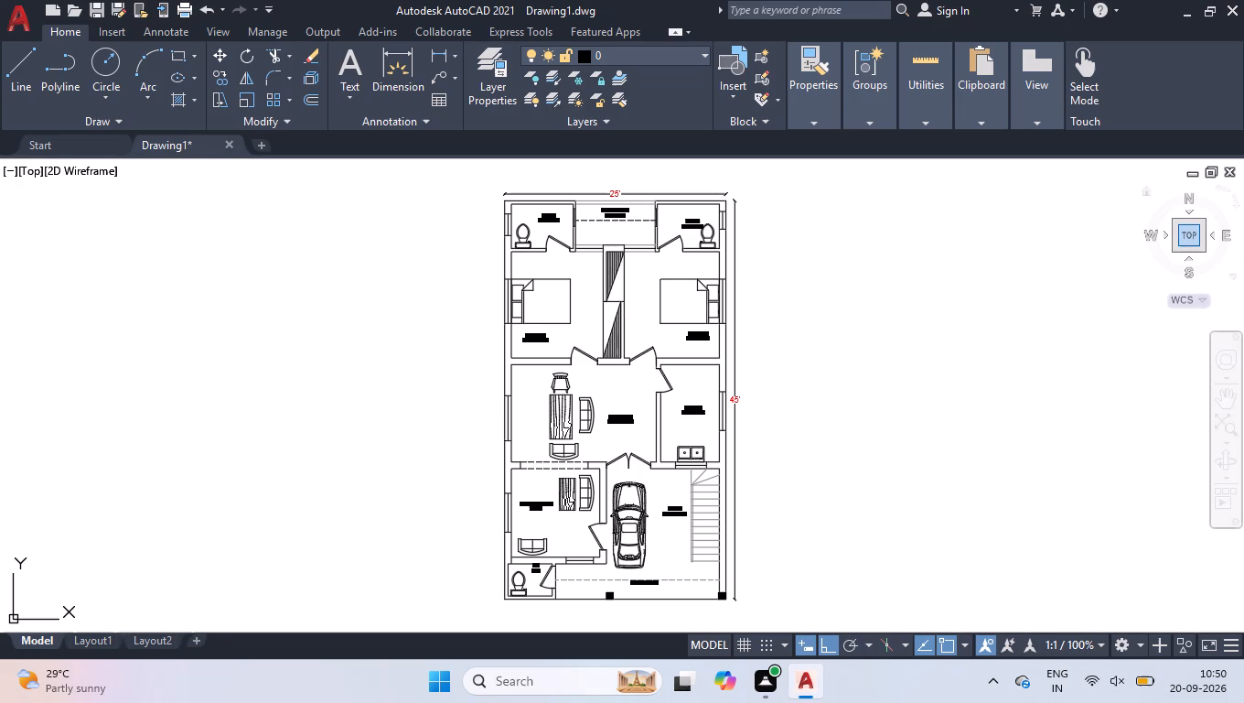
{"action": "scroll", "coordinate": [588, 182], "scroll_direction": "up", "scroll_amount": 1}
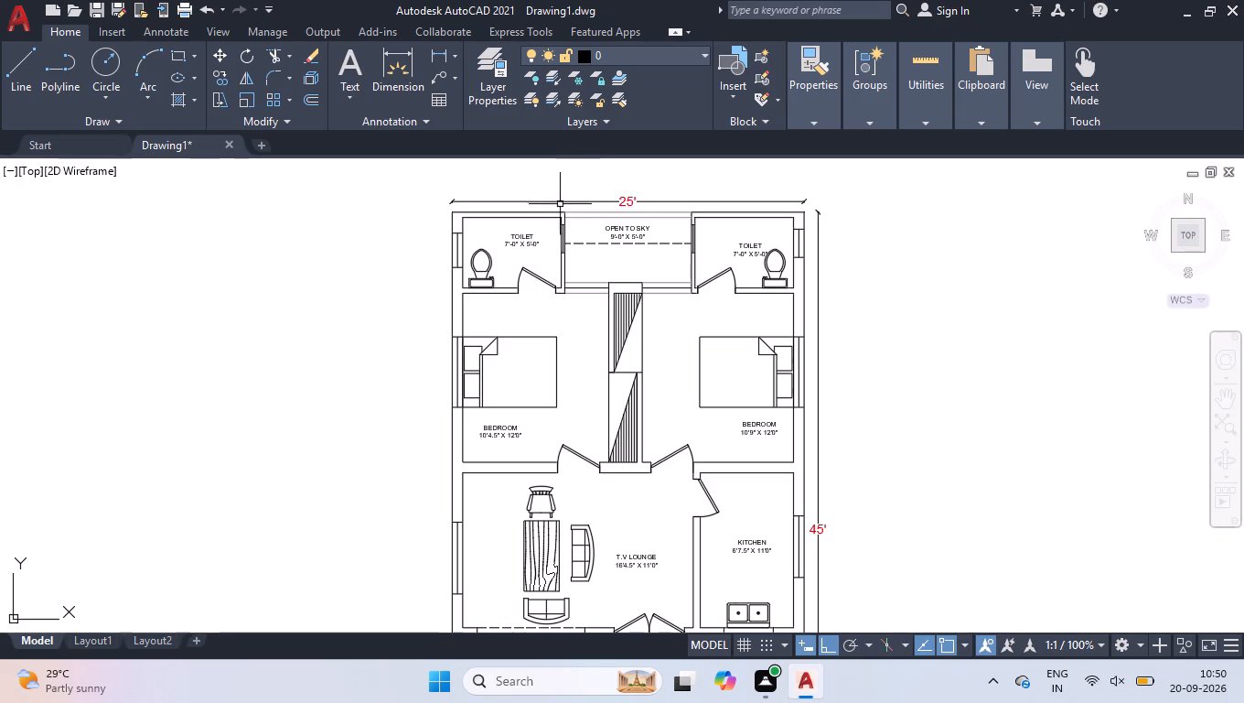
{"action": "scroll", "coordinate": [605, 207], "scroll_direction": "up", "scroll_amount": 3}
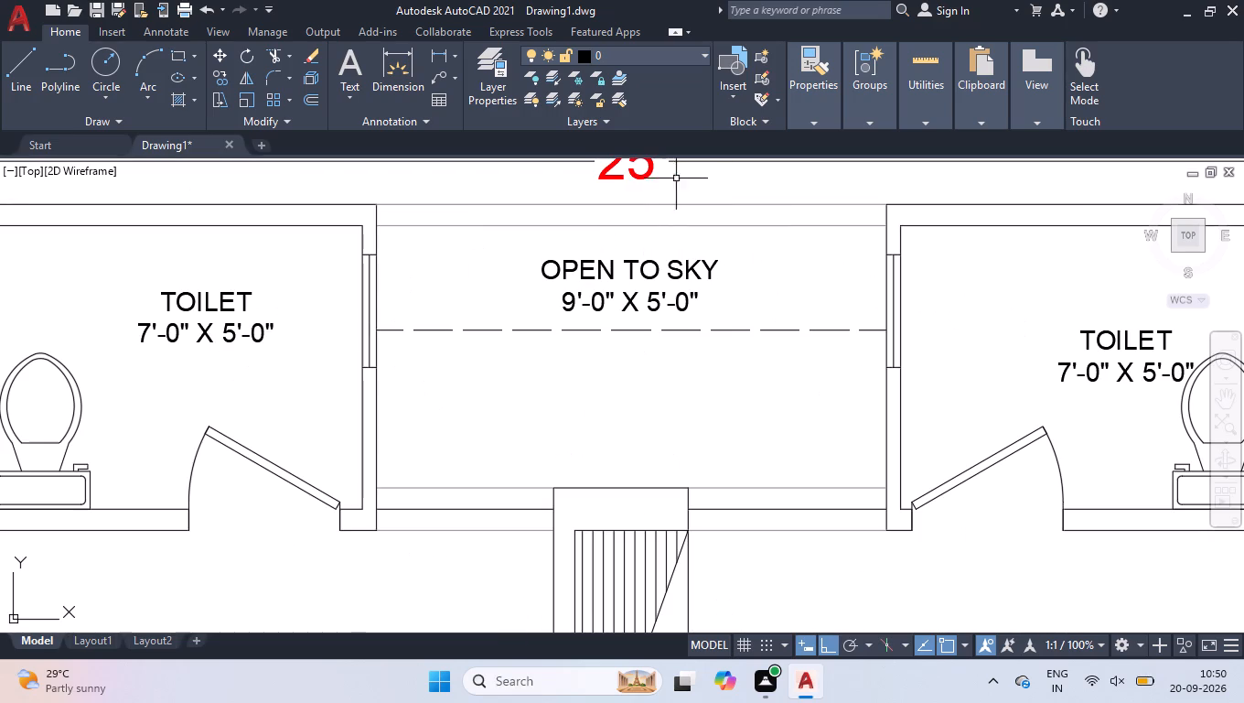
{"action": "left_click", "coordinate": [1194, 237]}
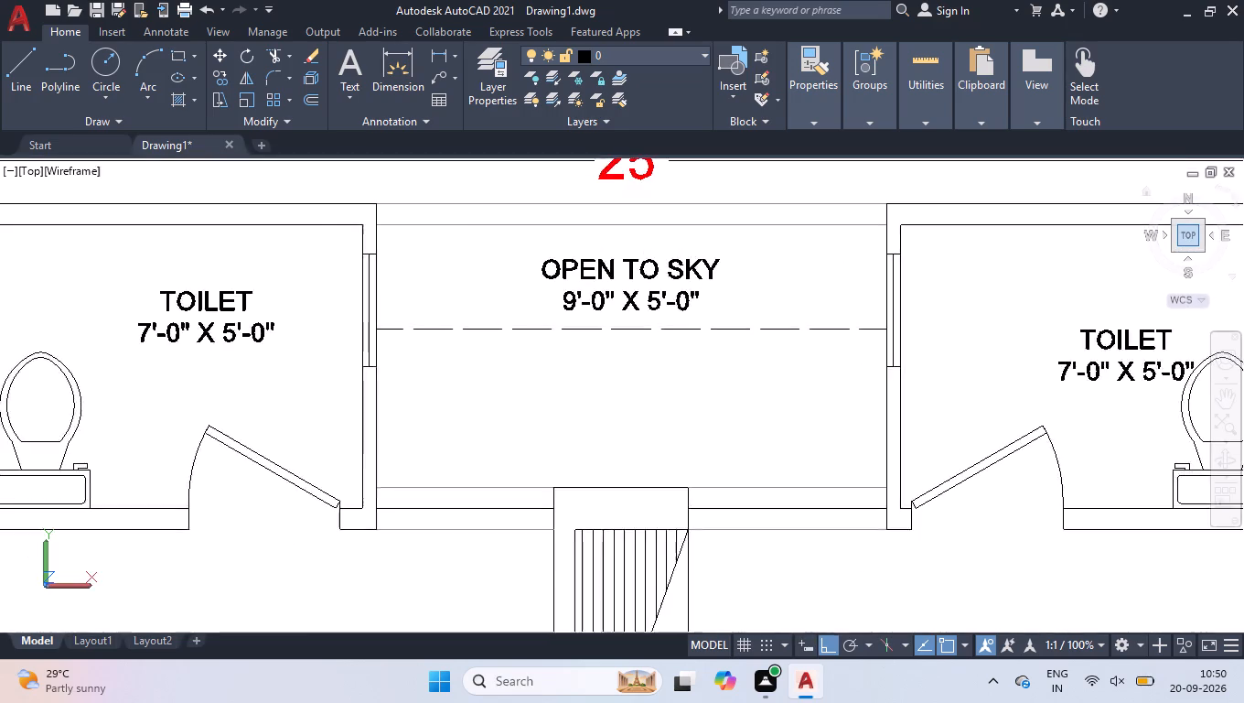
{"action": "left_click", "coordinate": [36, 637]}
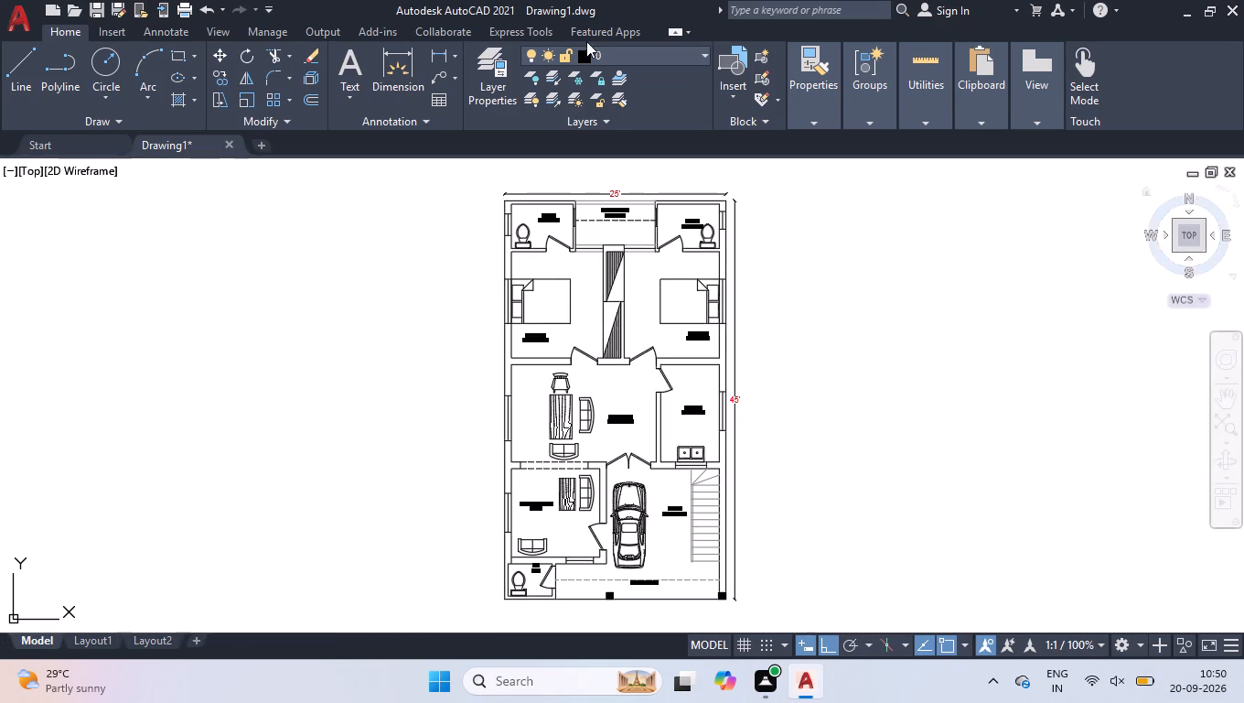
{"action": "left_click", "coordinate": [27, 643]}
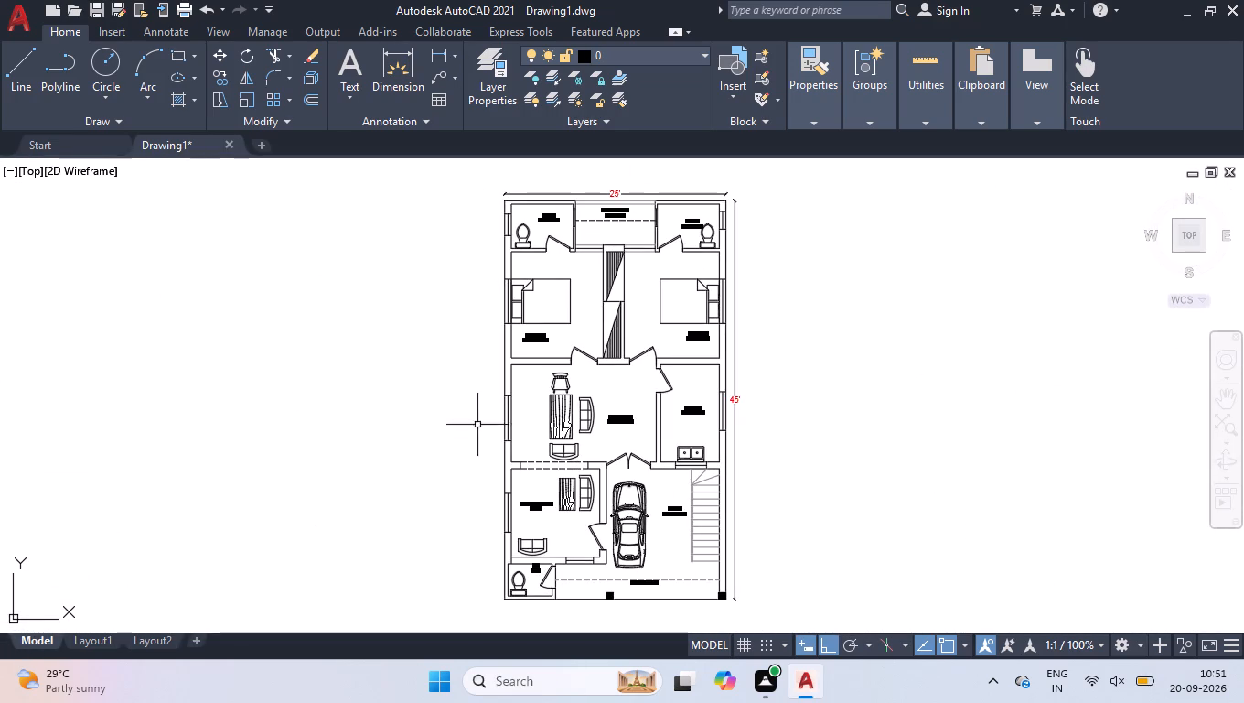
Open Layout1 and delete its existing viewport.
{"action": "left_click", "coordinate": [88, 638]}
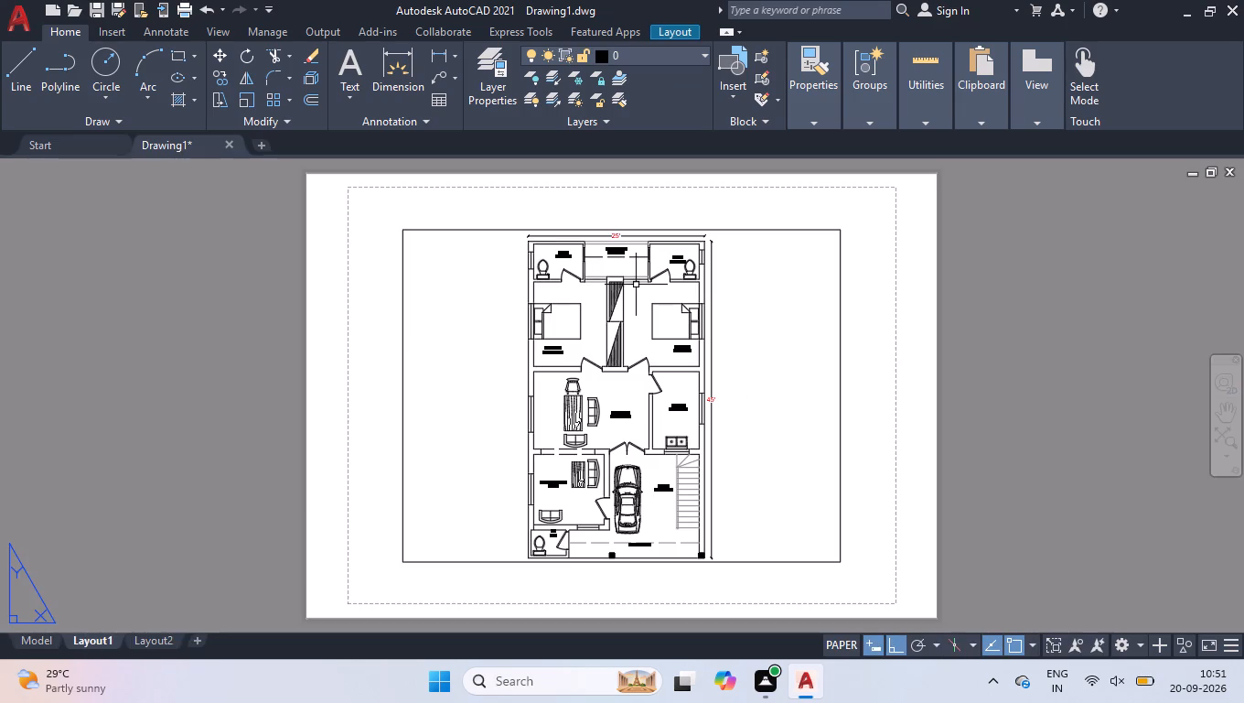
{"action": "left_click", "coordinate": [514, 323]}
{"action": "left_click", "coordinate": [166, 358]}
{"action": "key", "text": "Delete"}
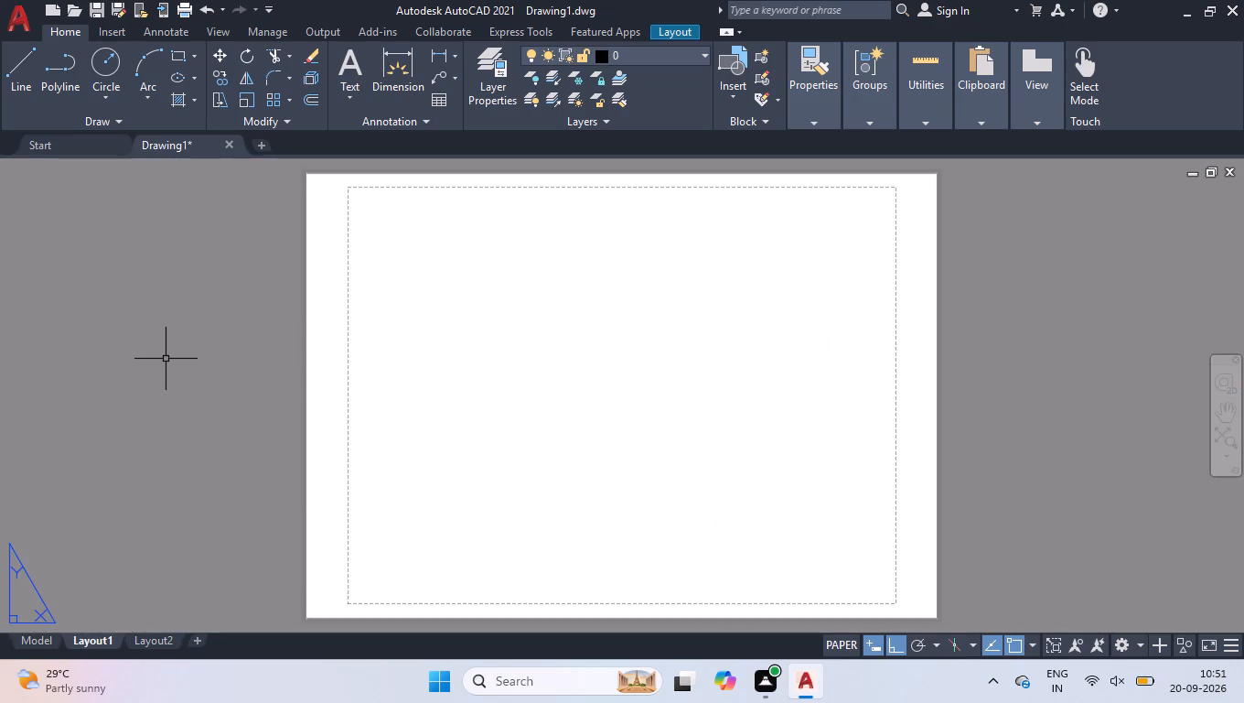
Modify Layout1's page setup to the DWG To PDF.pc3 plotter, ISO full bleed A3 (420.00 x 297.00 MM) paper and Maximum shaded viewport quality.
{"action": "right_click", "coordinate": [84, 644]}
{"action": "left_click", "coordinate": [168, 508]}
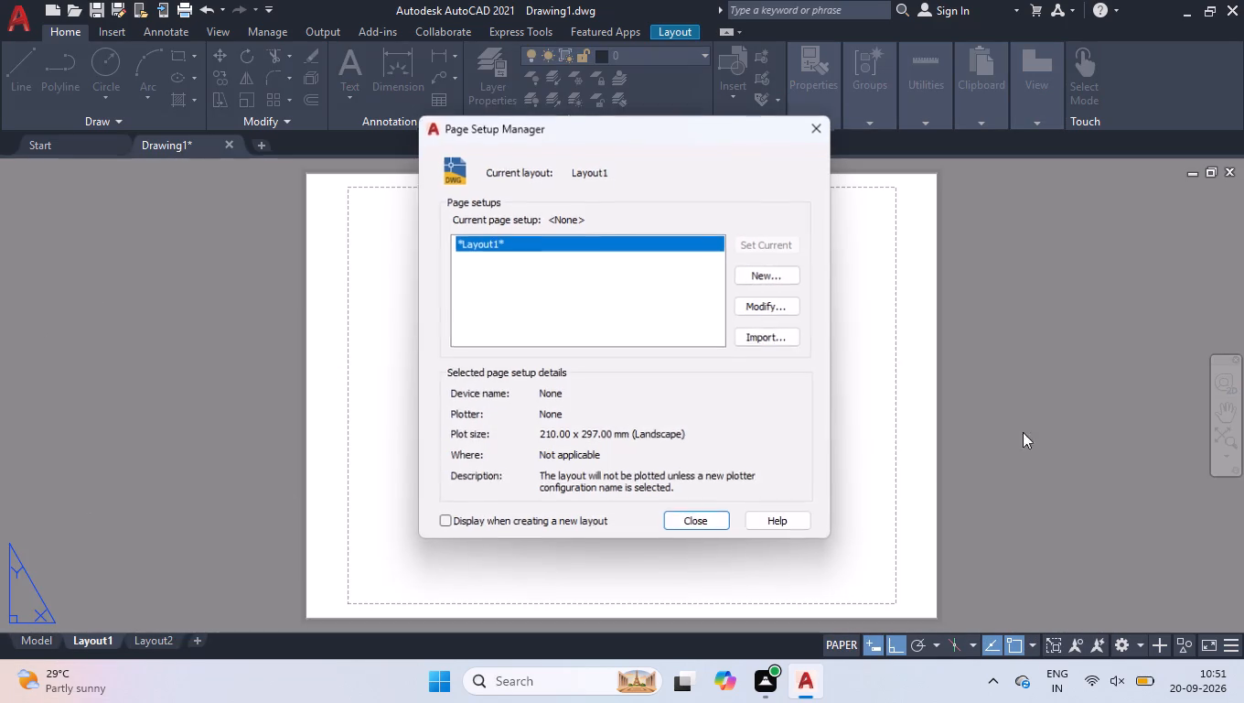
{"action": "left_click", "coordinate": [764, 297]}
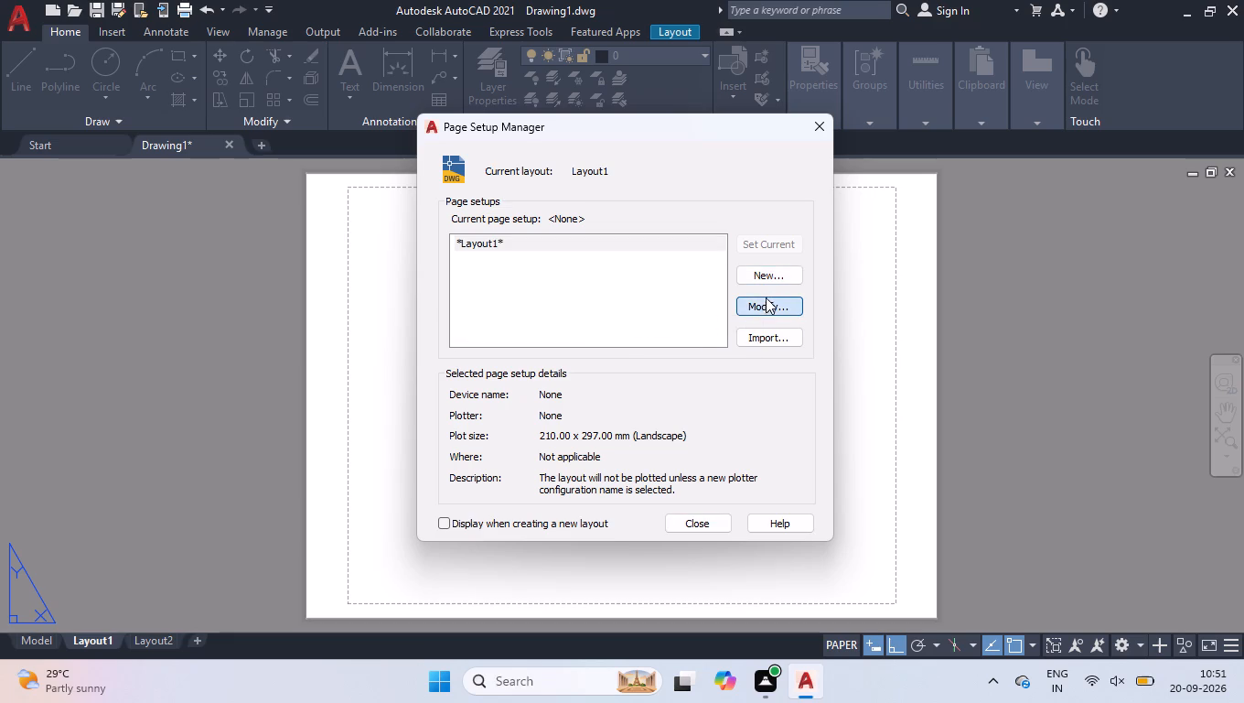
{"action": "left_click", "coordinate": [527, 208]}
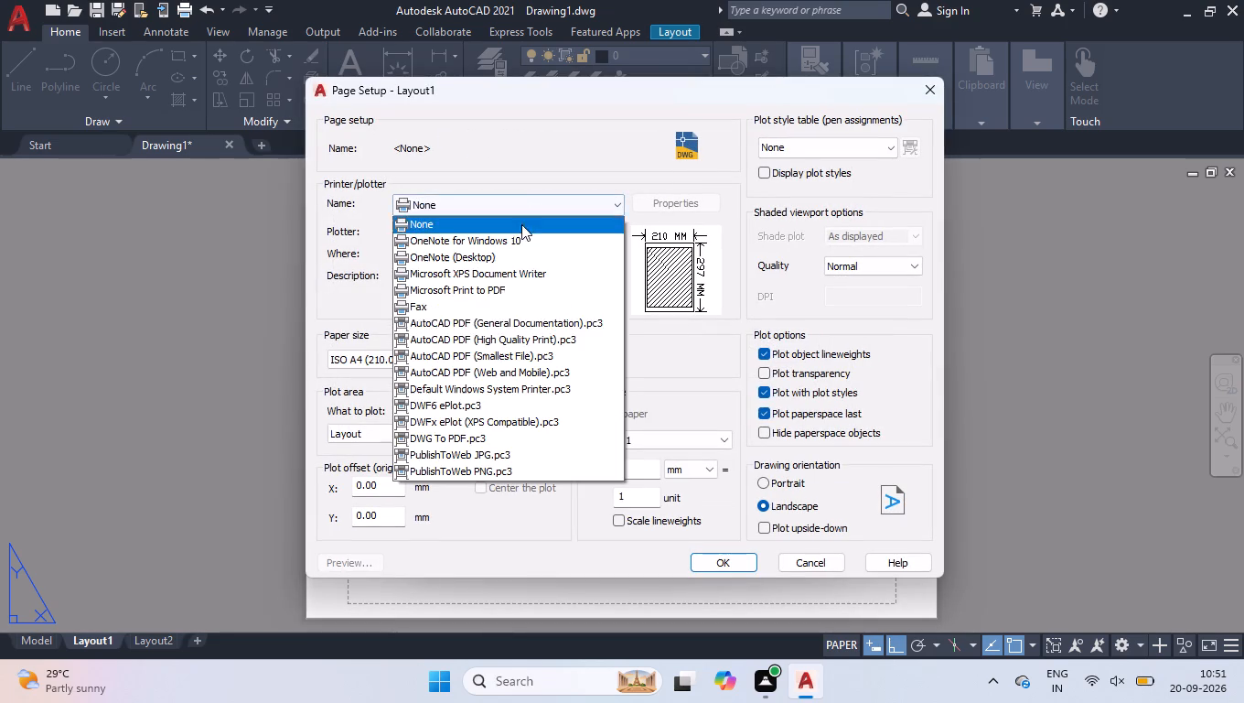
{"action": "left_click", "coordinate": [480, 434]}
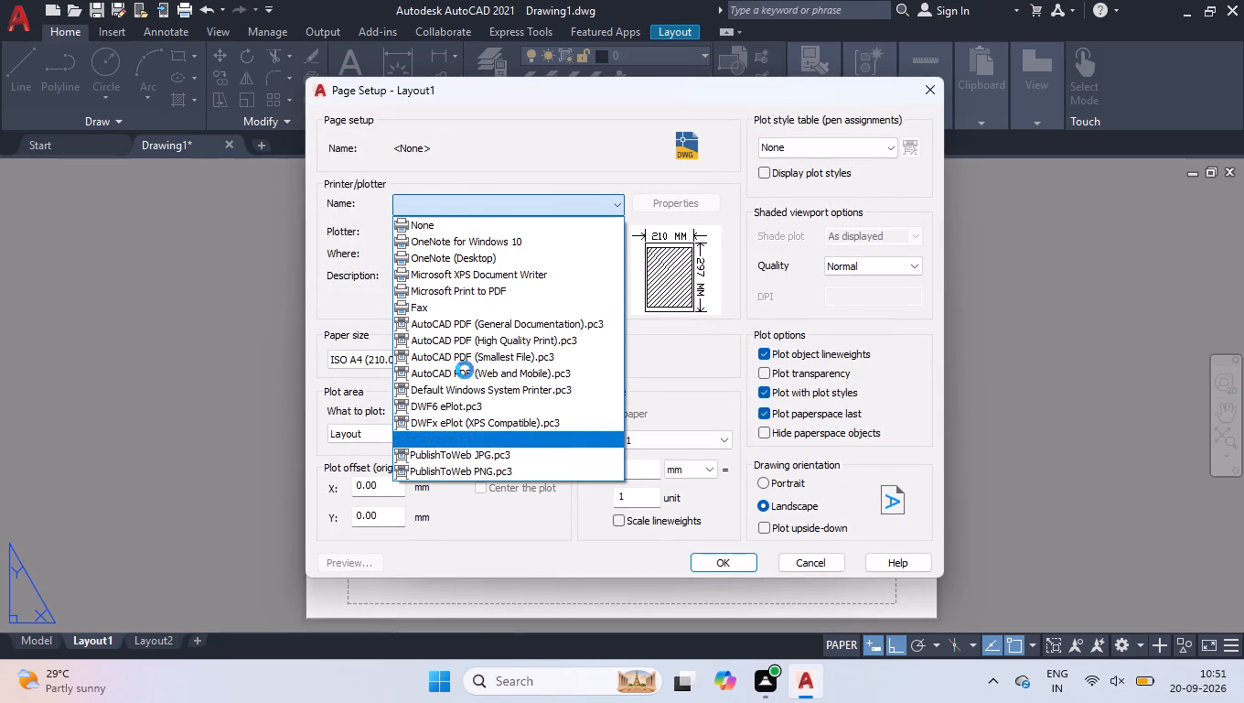
{"action": "left_click", "coordinate": [464, 364]}
{"action": "scroll", "coordinate": [434, 255], "scroll_direction": "up", "scroll_amount": 8}
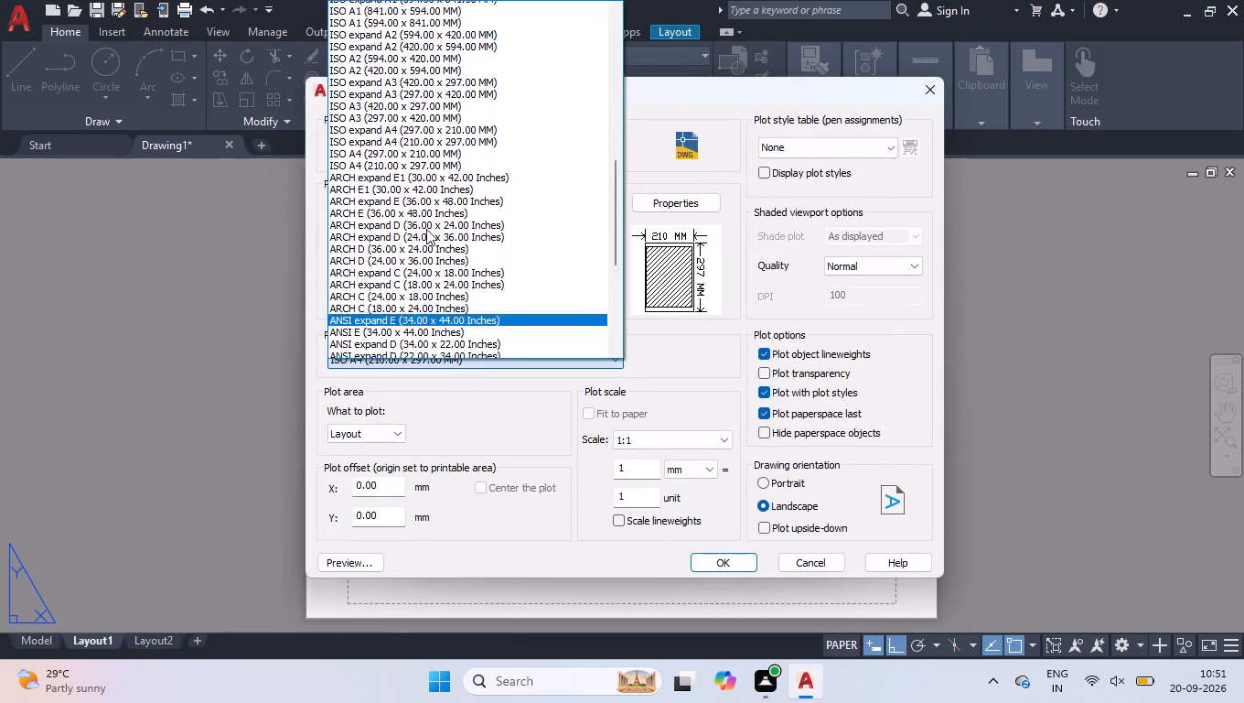
{"action": "scroll", "coordinate": [426, 229], "scroll_direction": "up", "scroll_amount": 9}
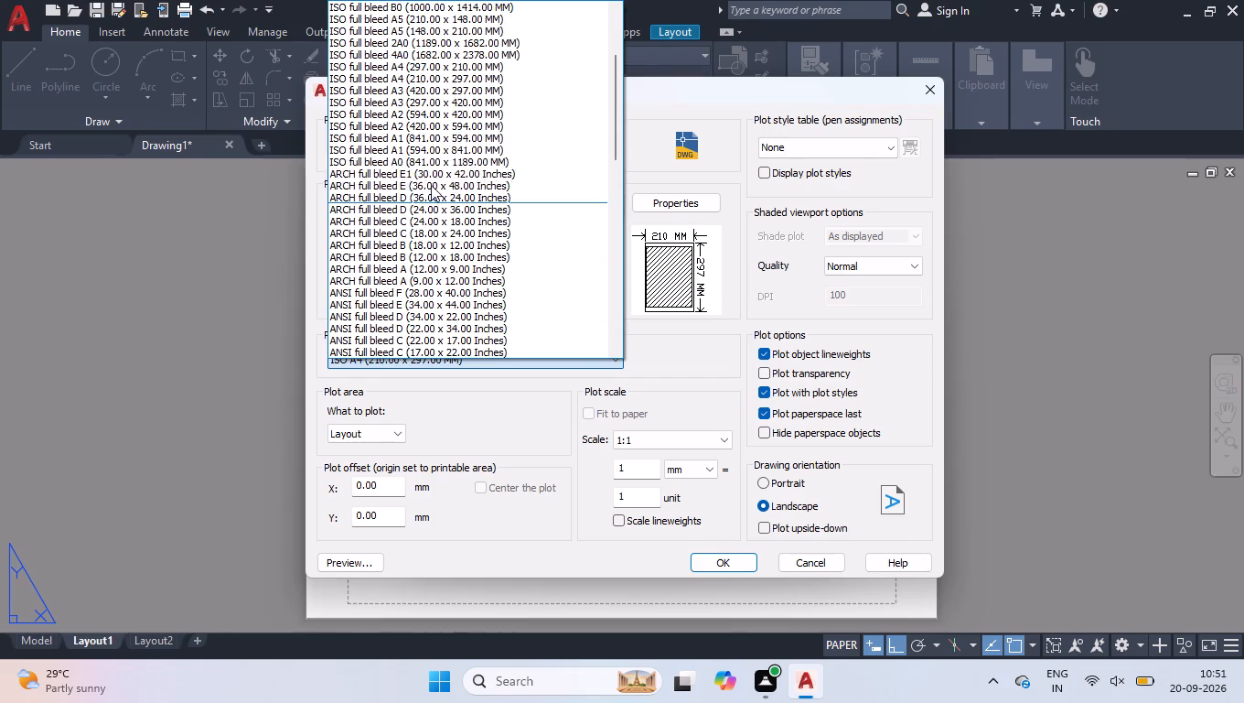
{"action": "left_click", "coordinate": [435, 93]}
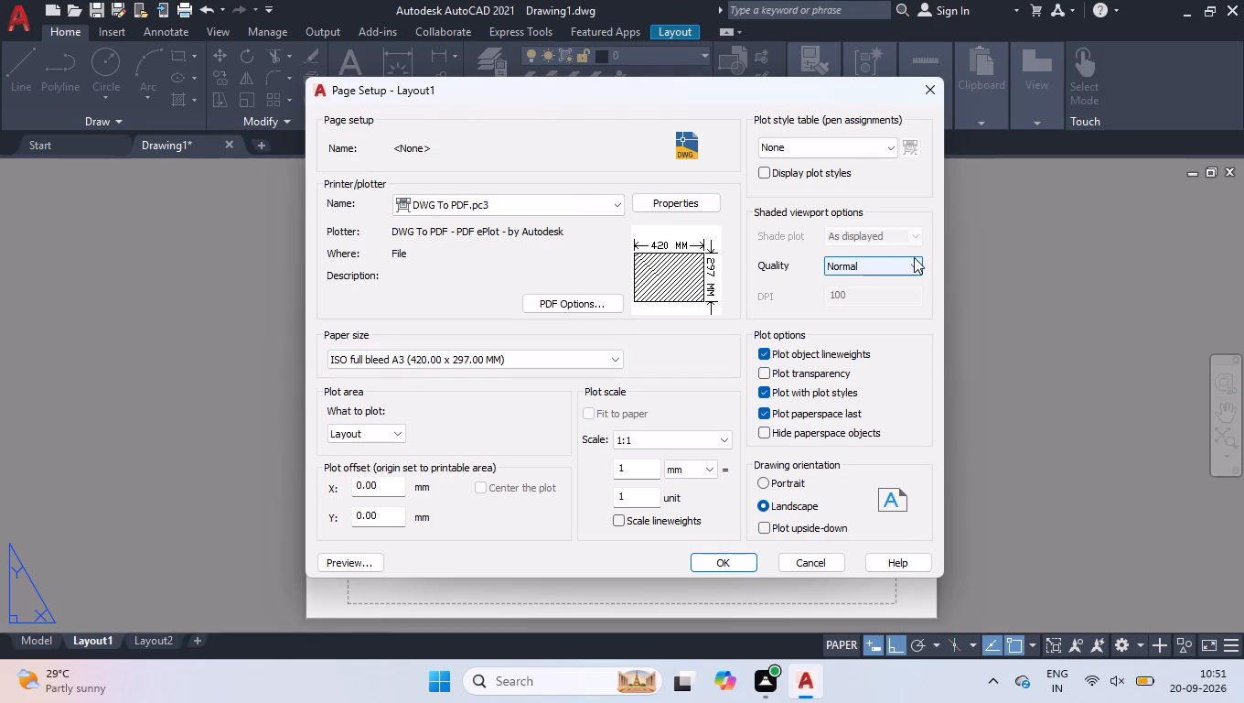
{"action": "left_click", "coordinate": [909, 264]}
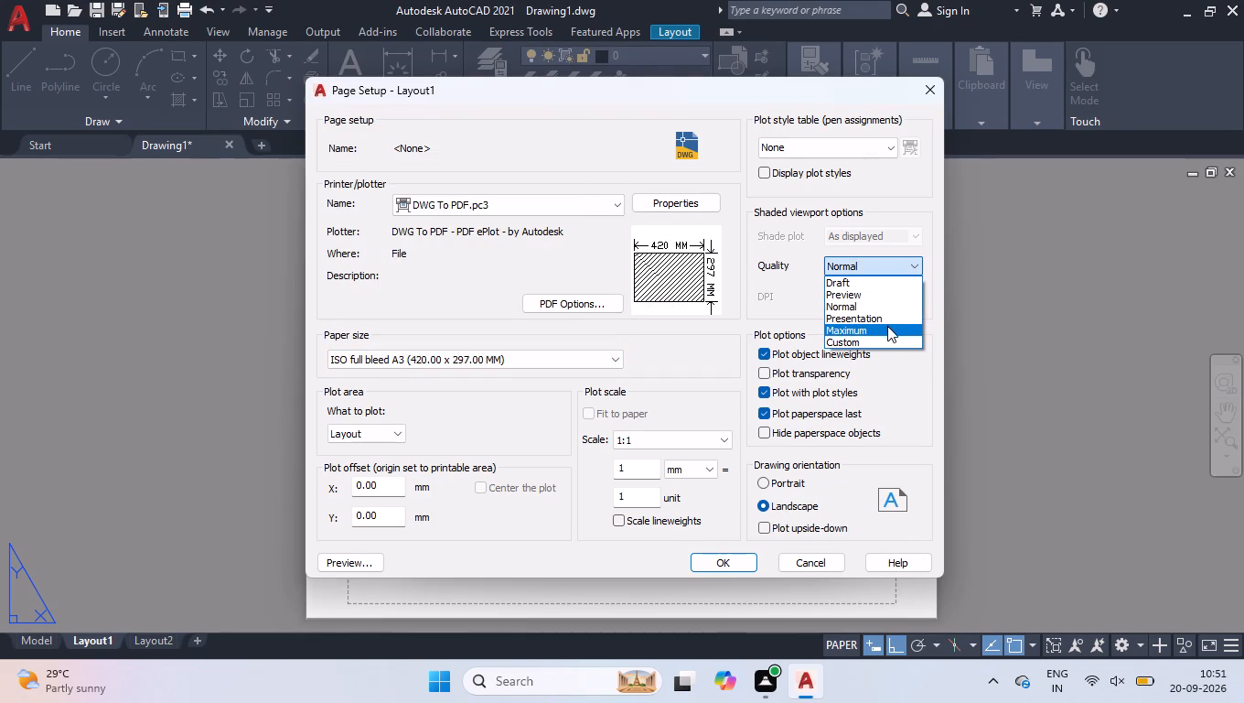
{"action": "left_click", "coordinate": [887, 327]}
{"action": "left_click", "coordinate": [741, 557]}
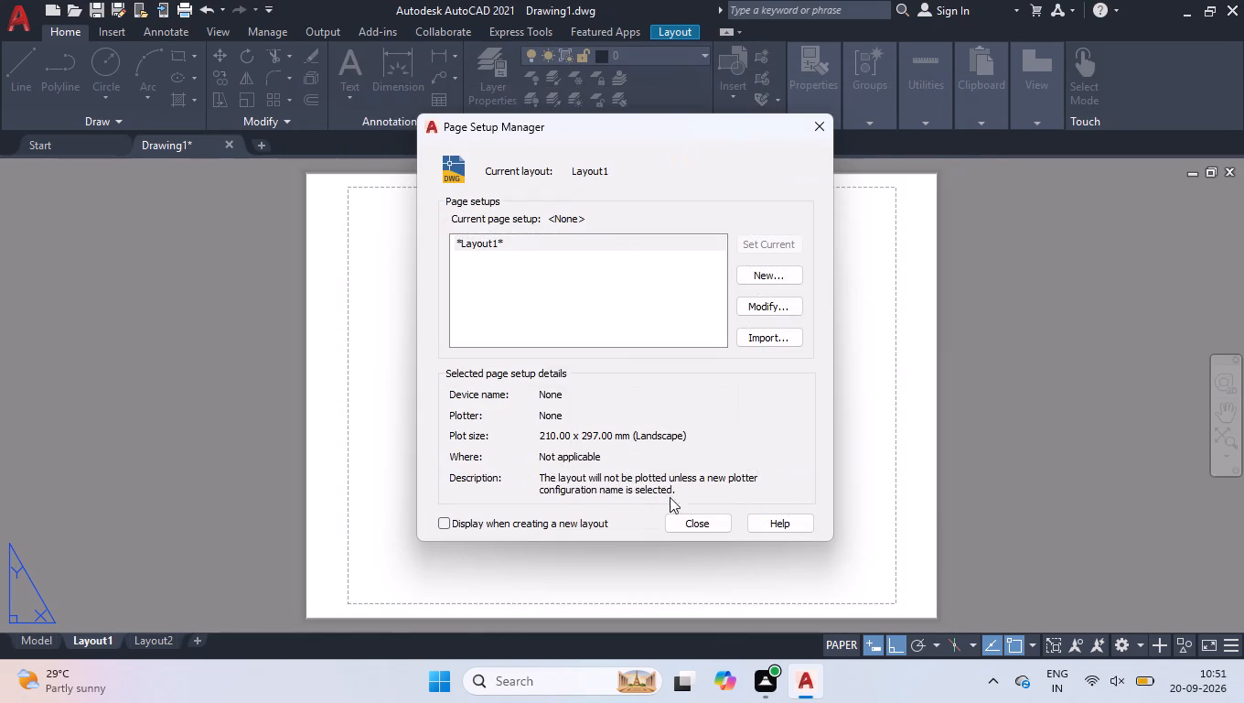
{"action": "left_click", "coordinate": [692, 531]}
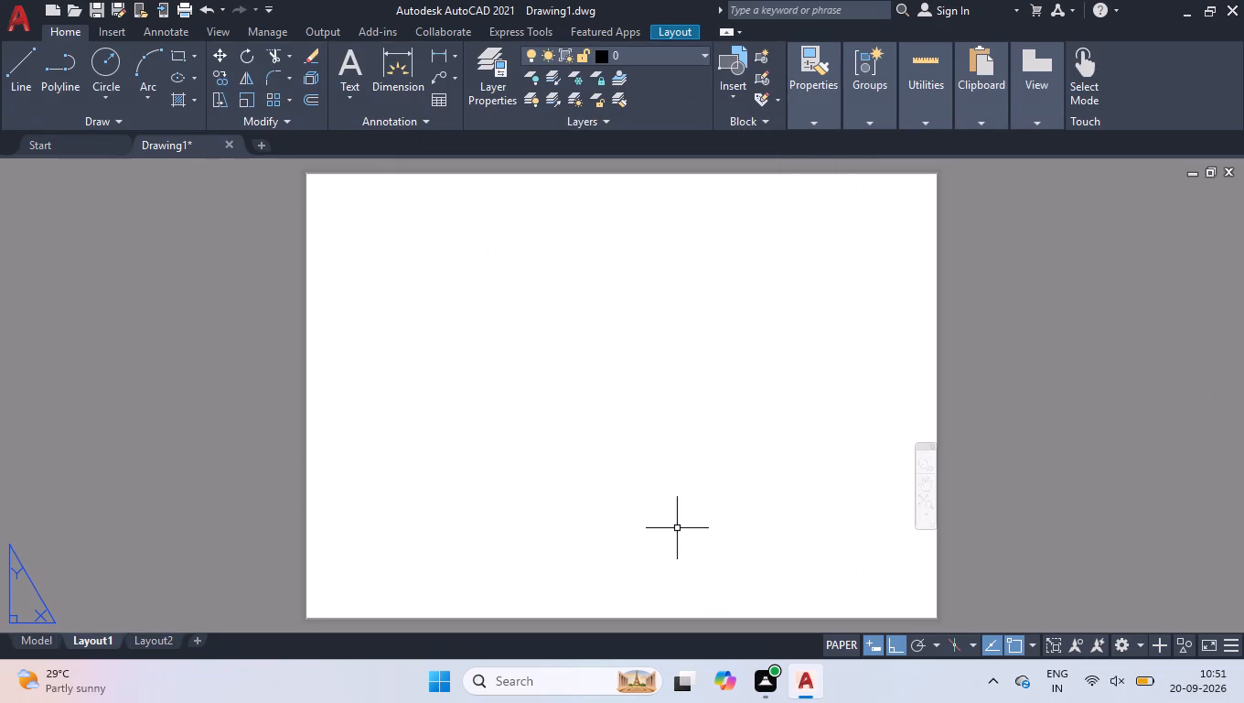
Create a layout viewport covering the whole sheet, with corners at 0,0 and 420,297.
{"action": "type", "text": "MV"}
{"action": "key", "text": "Return"}
{"action": "type", "text": "0,0"}
{"action": "key", "text": "Return"}
{"action": "type", "text": "420,297"}
{"action": "key", "text": "Return"}
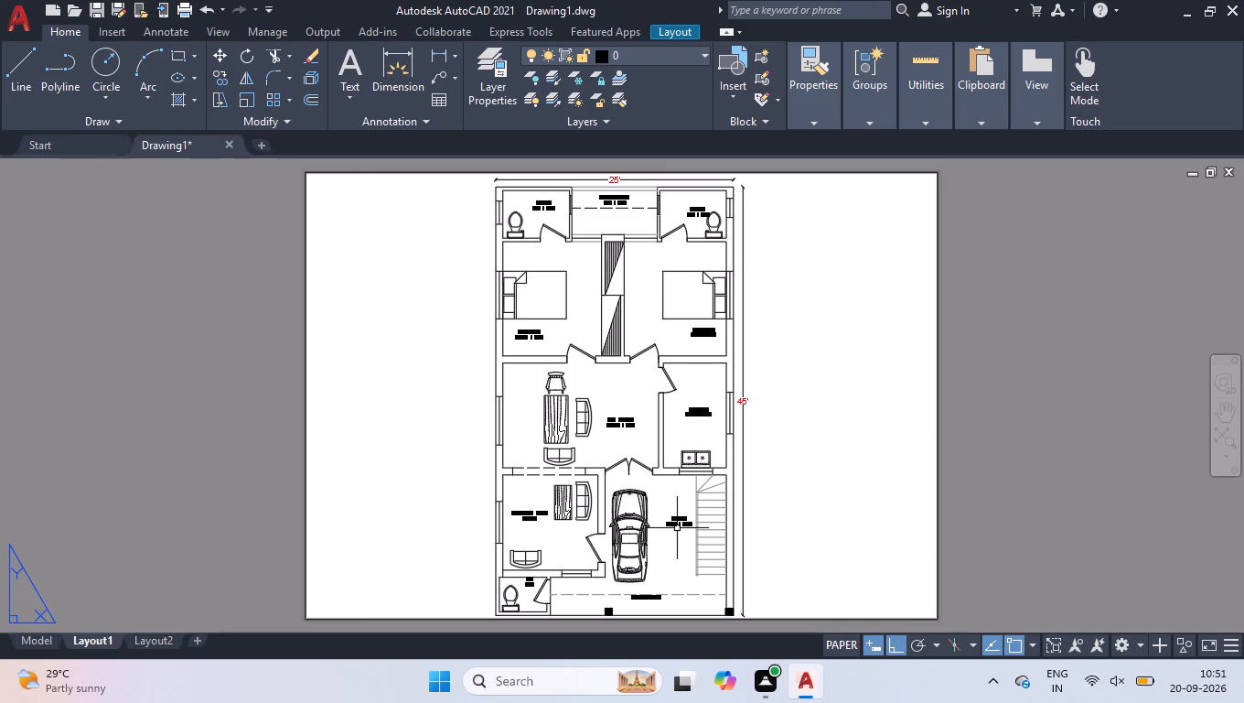
Export the current layout as a PDF named 20-9-2 to the Desktop and dismiss the completion notice.
{"action": "left_click", "coordinate": [14, 20]}
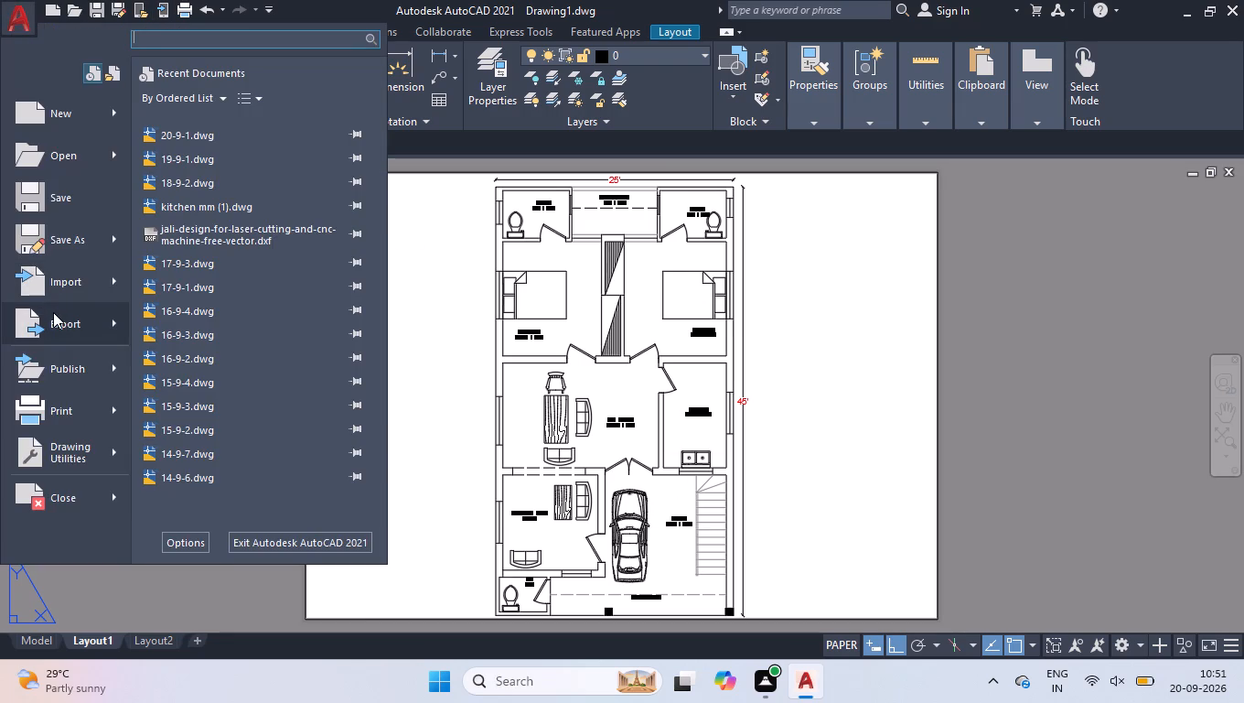
{"action": "left_click", "coordinate": [53, 312]}
{"action": "left_click", "coordinate": [152, 299]}
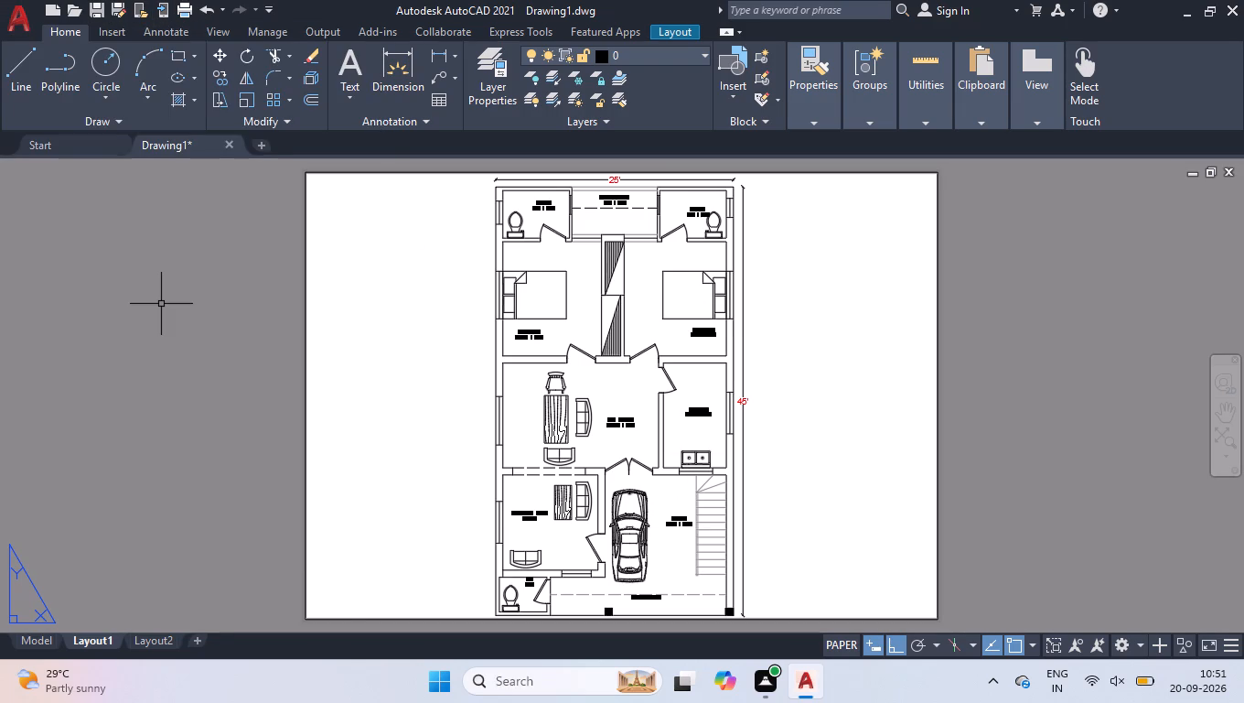
{"action": "type", "text": "20-9-2"}
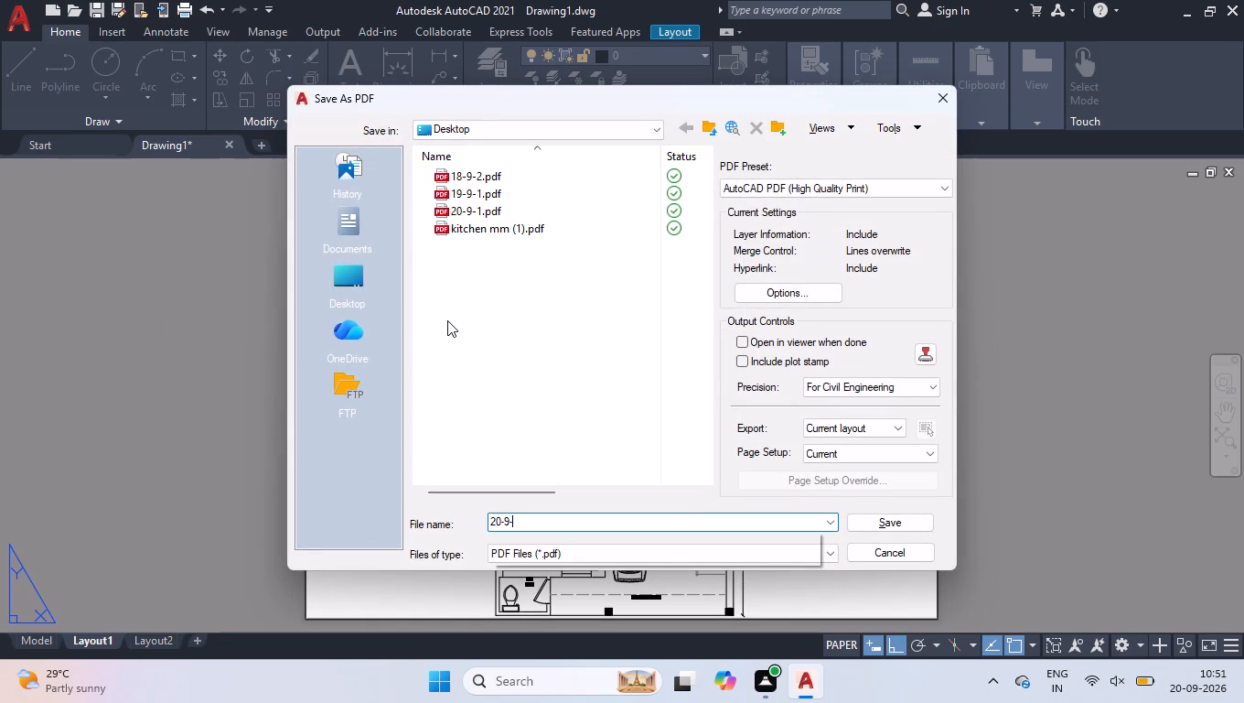
{"action": "key", "text": "Return"}
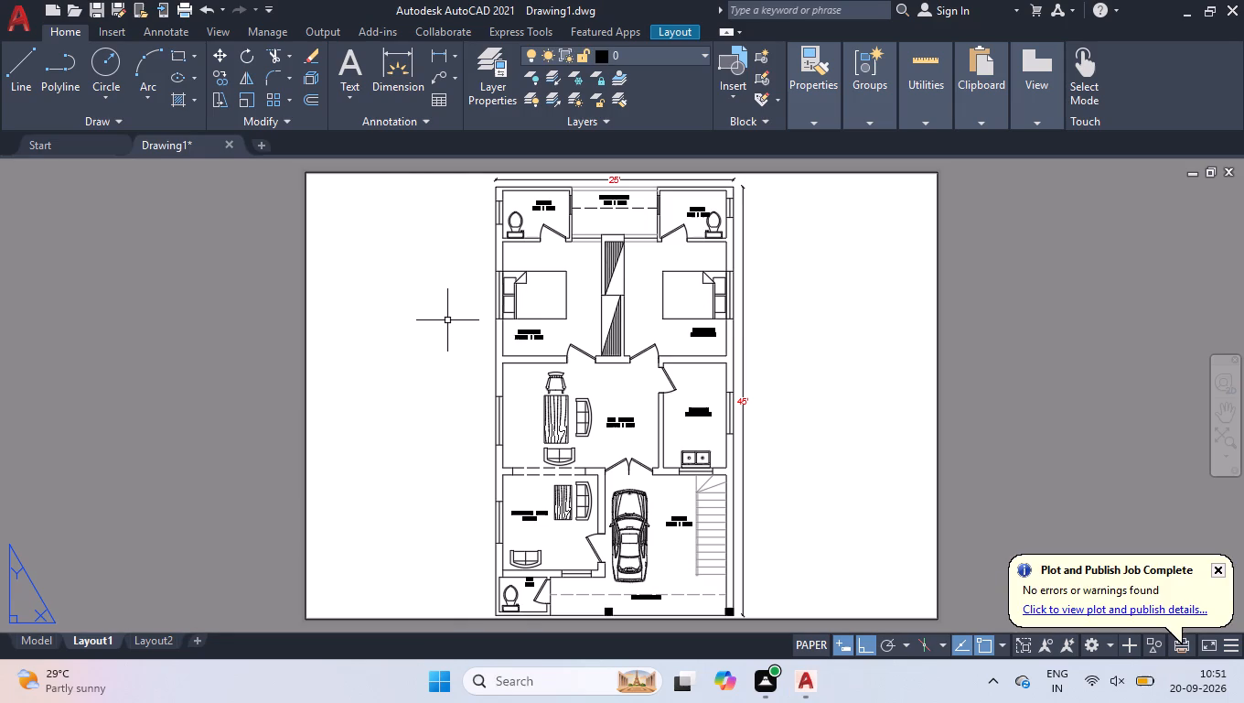
{"action": "left_click", "coordinate": [1217, 567]}
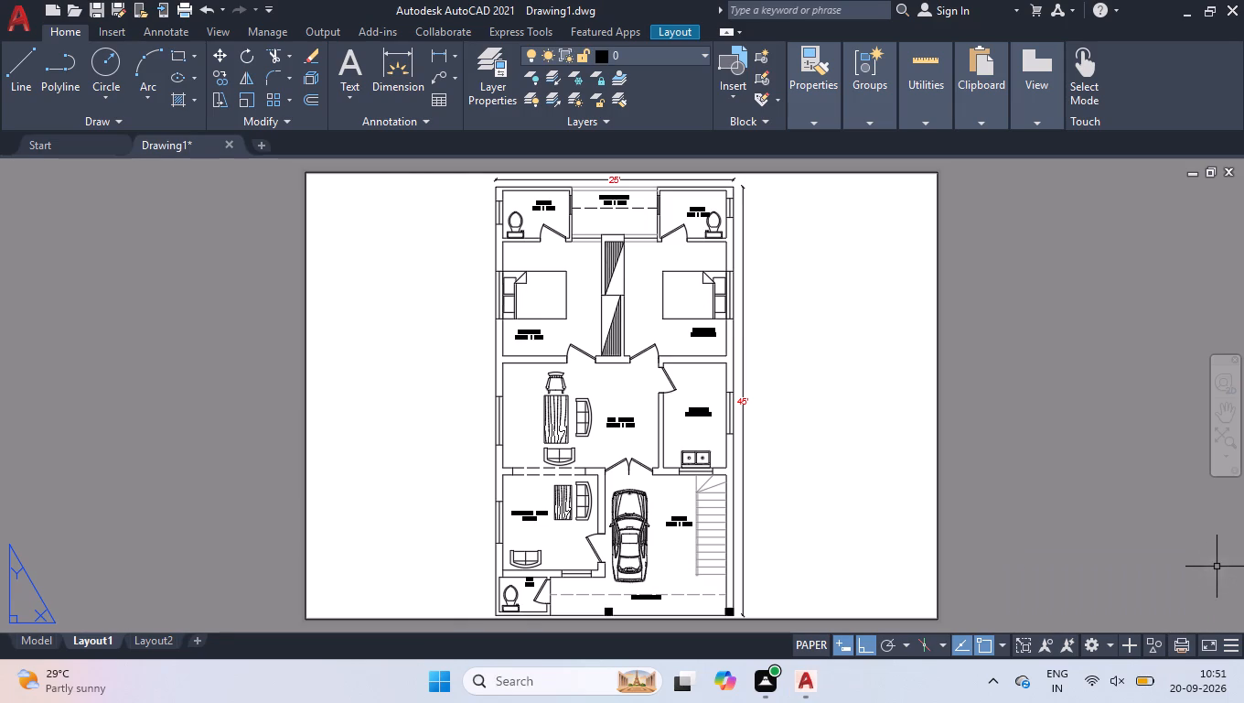
Return to model space and quit the program, saving the drawing as 20-9-2 in Documents in AutoCAD 2018 Drawing format.
{"action": "left_click", "coordinate": [30, 642]}
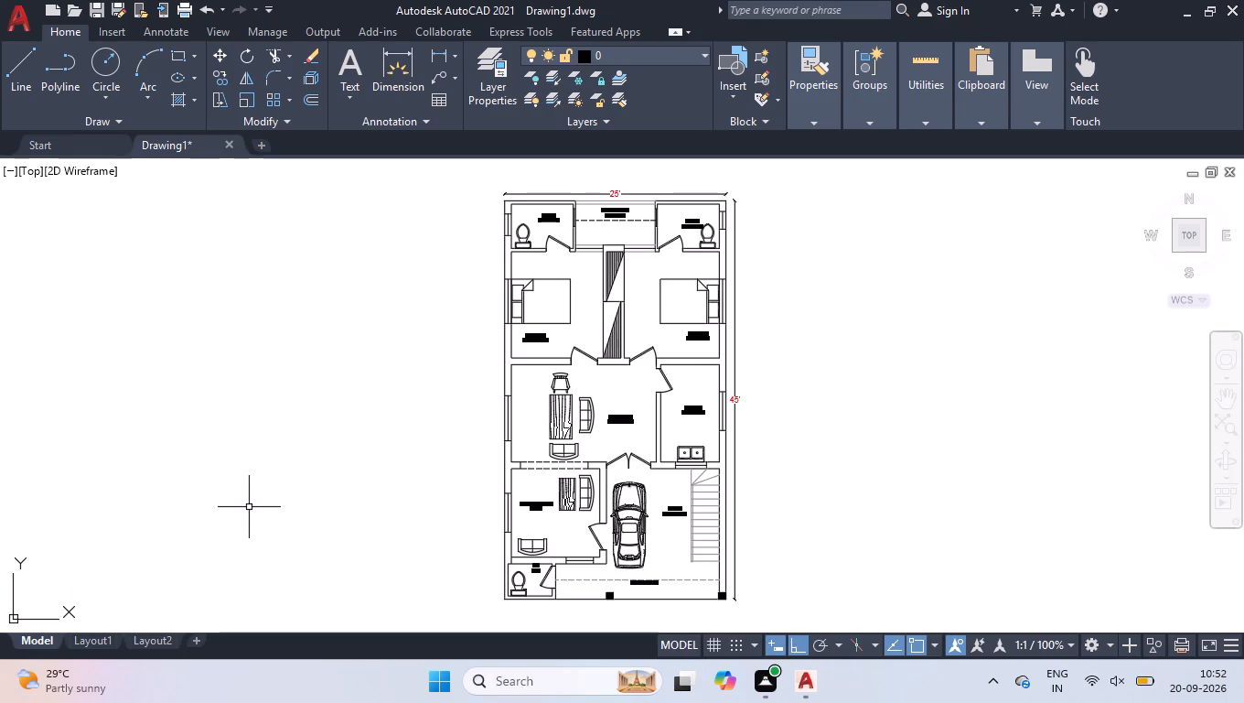
{"action": "key", "text": "ctrl+q"}
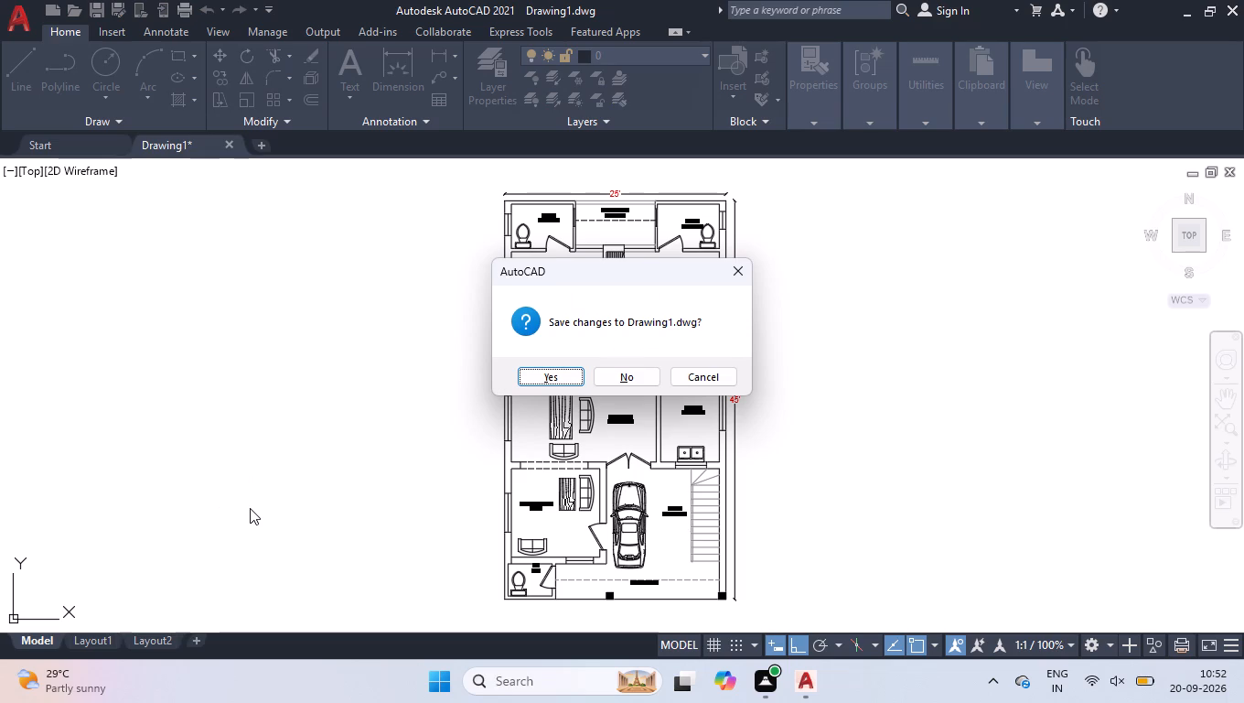
{"action": "key", "text": "Return"}
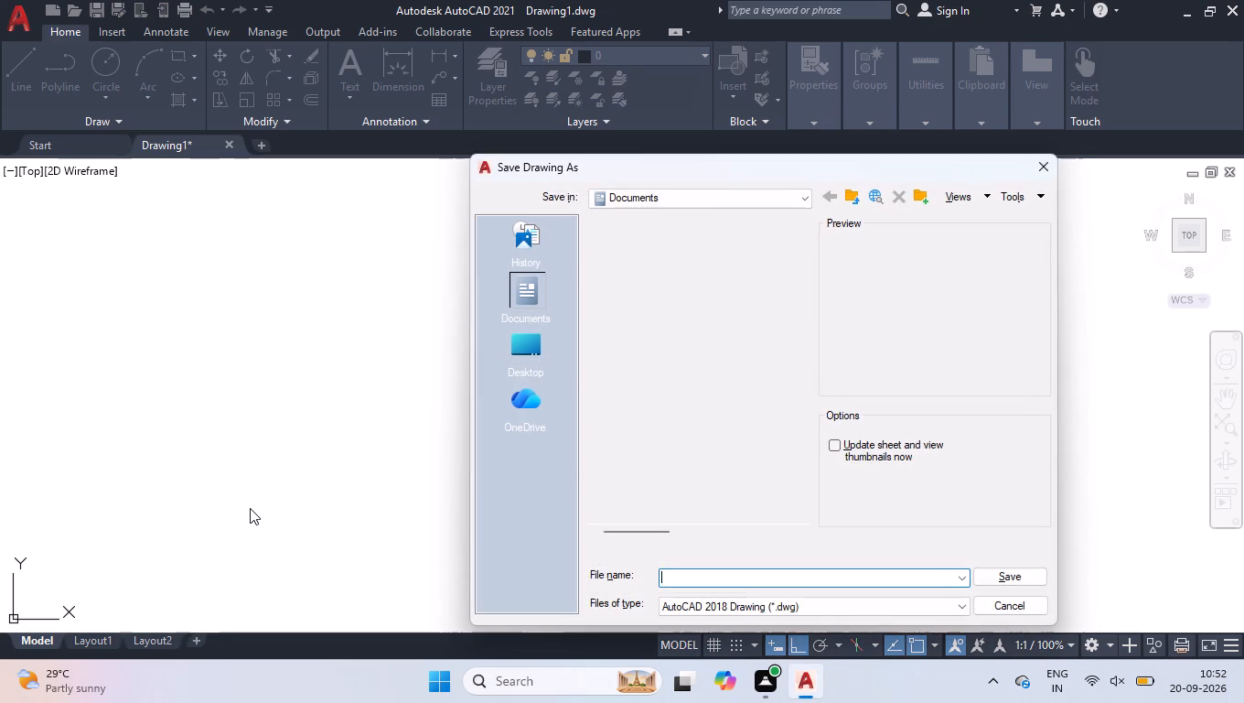
{"action": "type", "text": "20-9-2"}
{"action": "key", "text": "Return"}
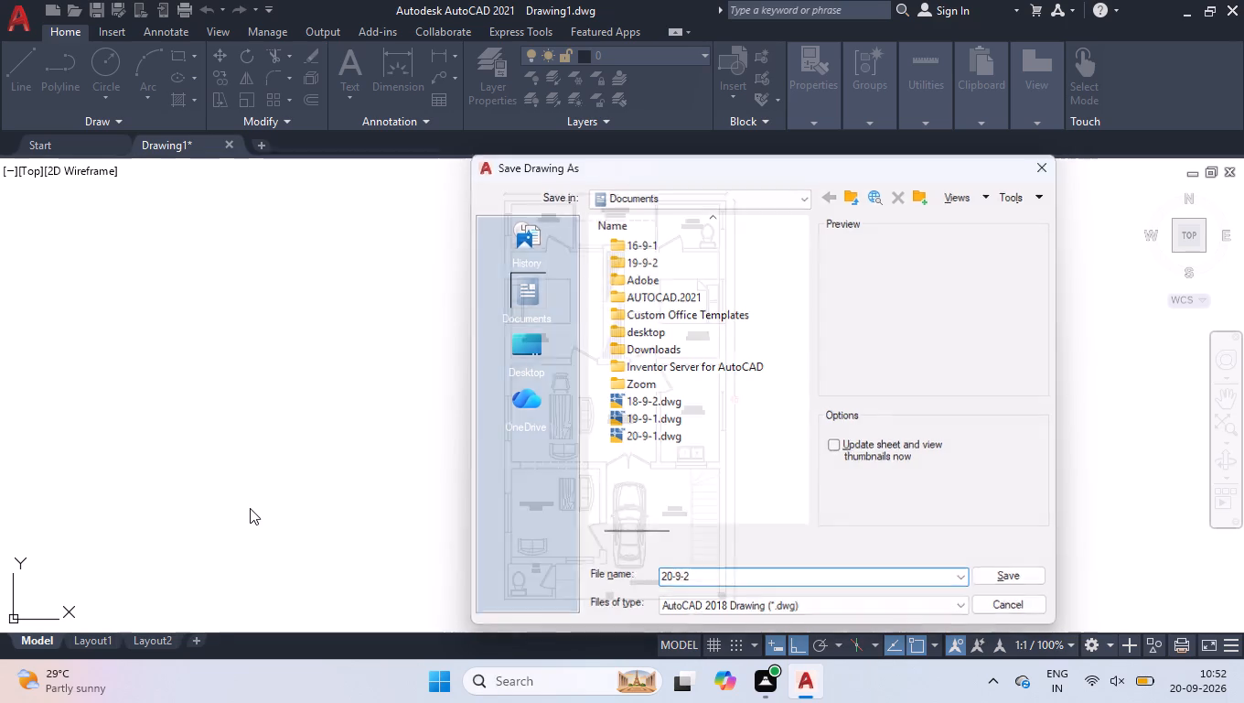
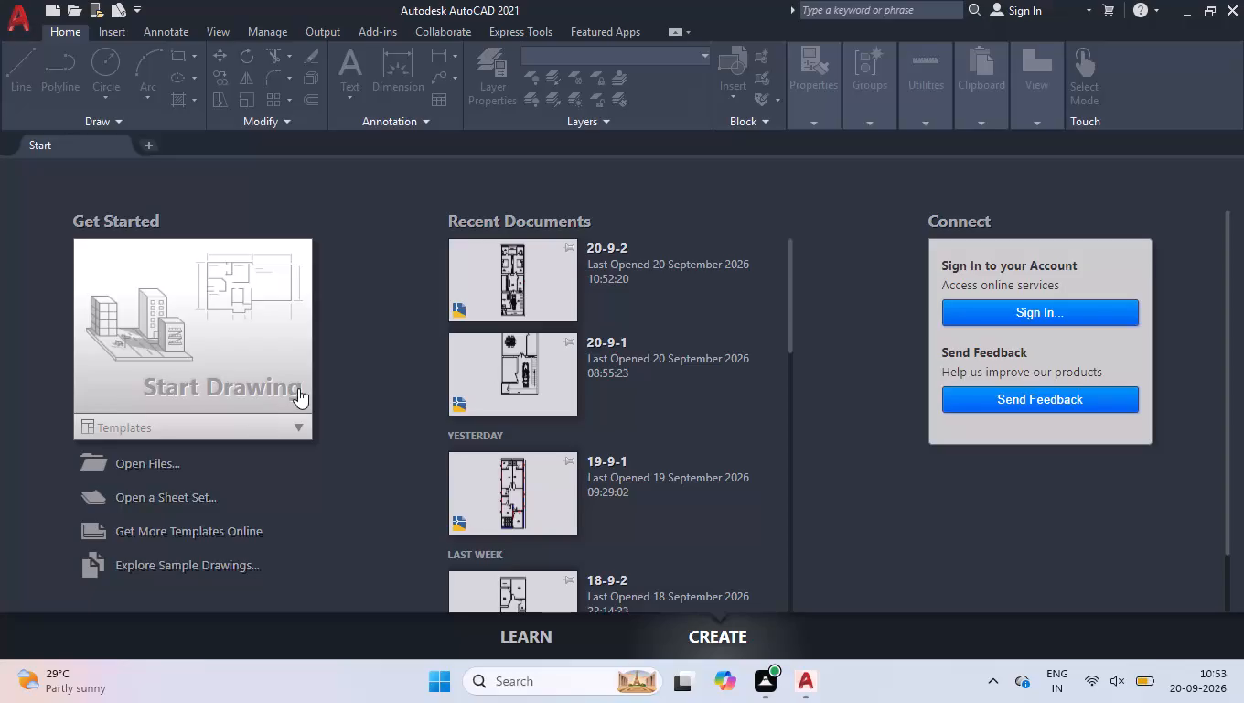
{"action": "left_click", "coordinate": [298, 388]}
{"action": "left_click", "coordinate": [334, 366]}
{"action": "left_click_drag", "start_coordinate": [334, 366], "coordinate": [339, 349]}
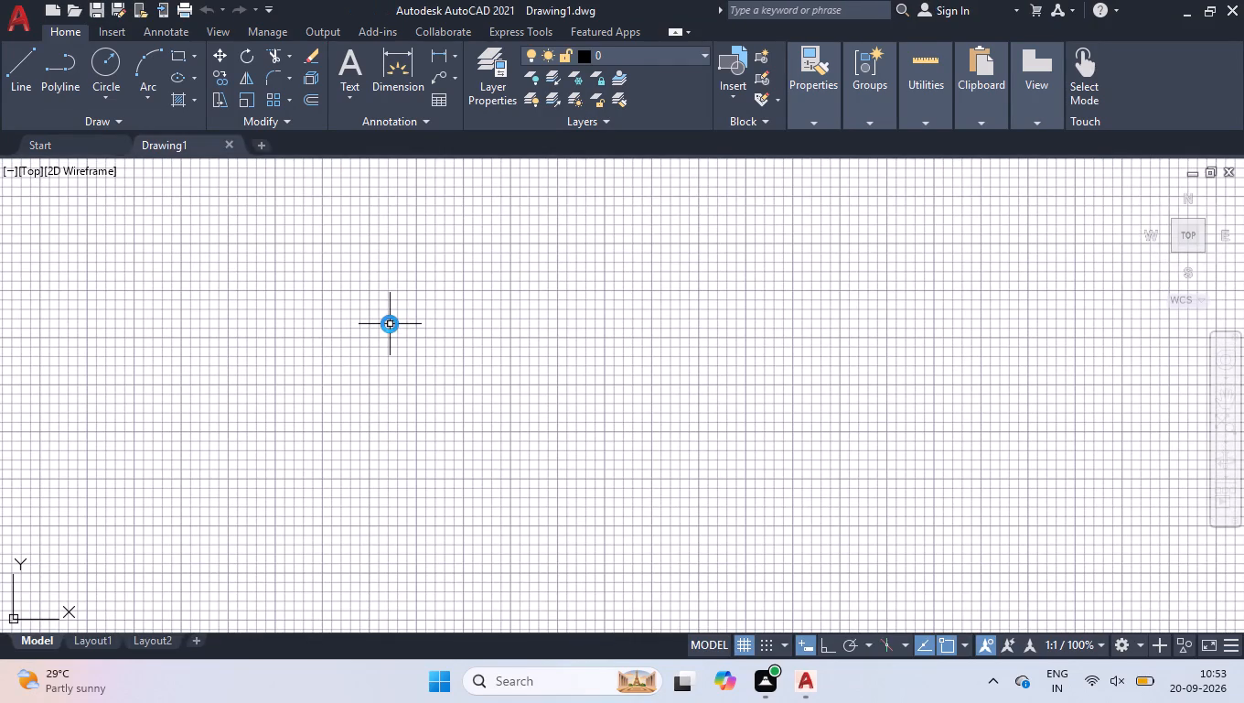
Reopen the recent drawing 20-9-2 and close the blank Drawing1.
{"action": "left_click", "coordinate": [49, 146]}
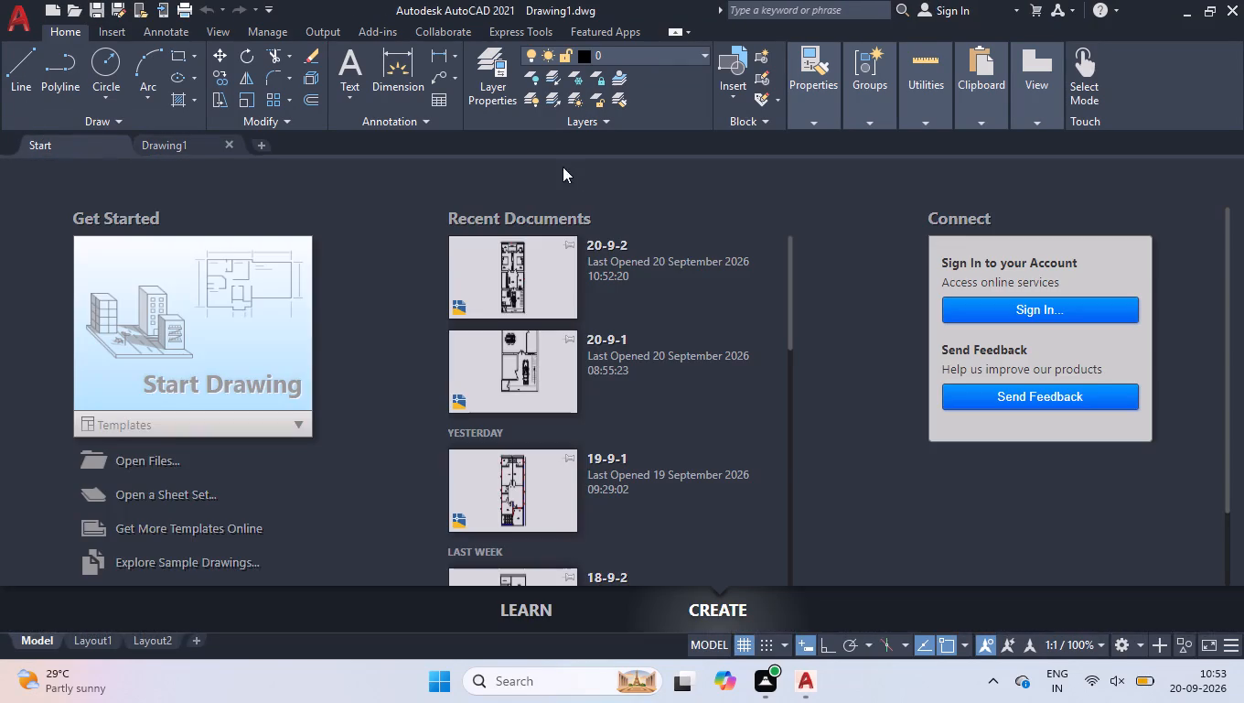
{"action": "left_click", "coordinate": [515, 287]}
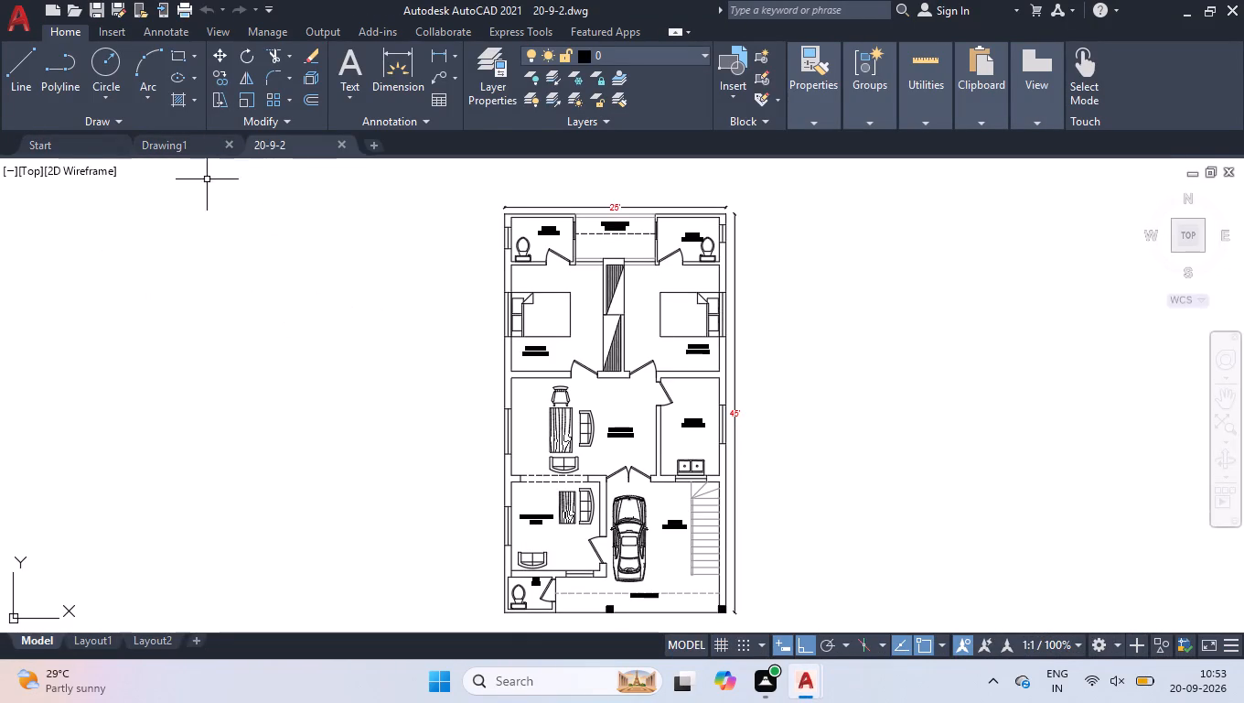
{"action": "left_click", "coordinate": [228, 148]}
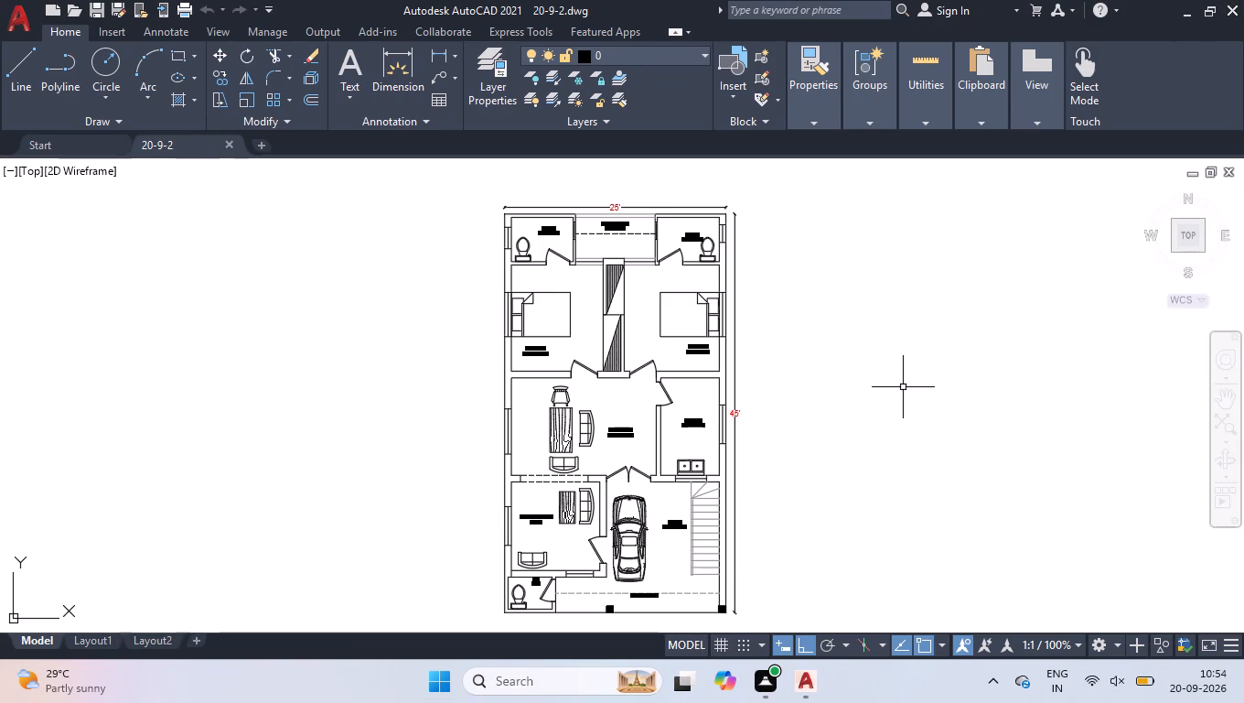
Run the LOGFILE command entry in drawing 20-9-2.
{"action": "type", "text": "LO"}
{"action": "type", "text": "GF"}
{"action": "type", "text": "ILE"}
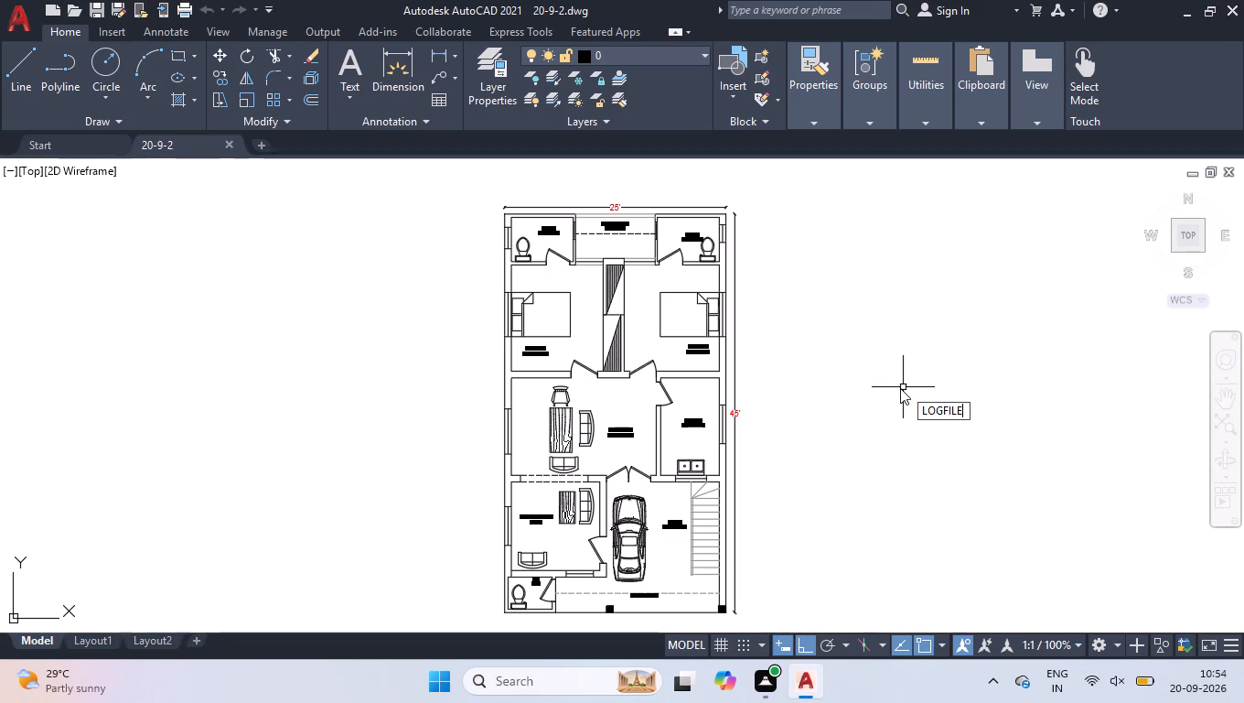
{"action": "key", "text": "Return"}
Examine the 10'4.5" X 12'0" bedroom with its bed and outer-wall window.
{"action": "left_click", "coordinate": [1187, 233]}
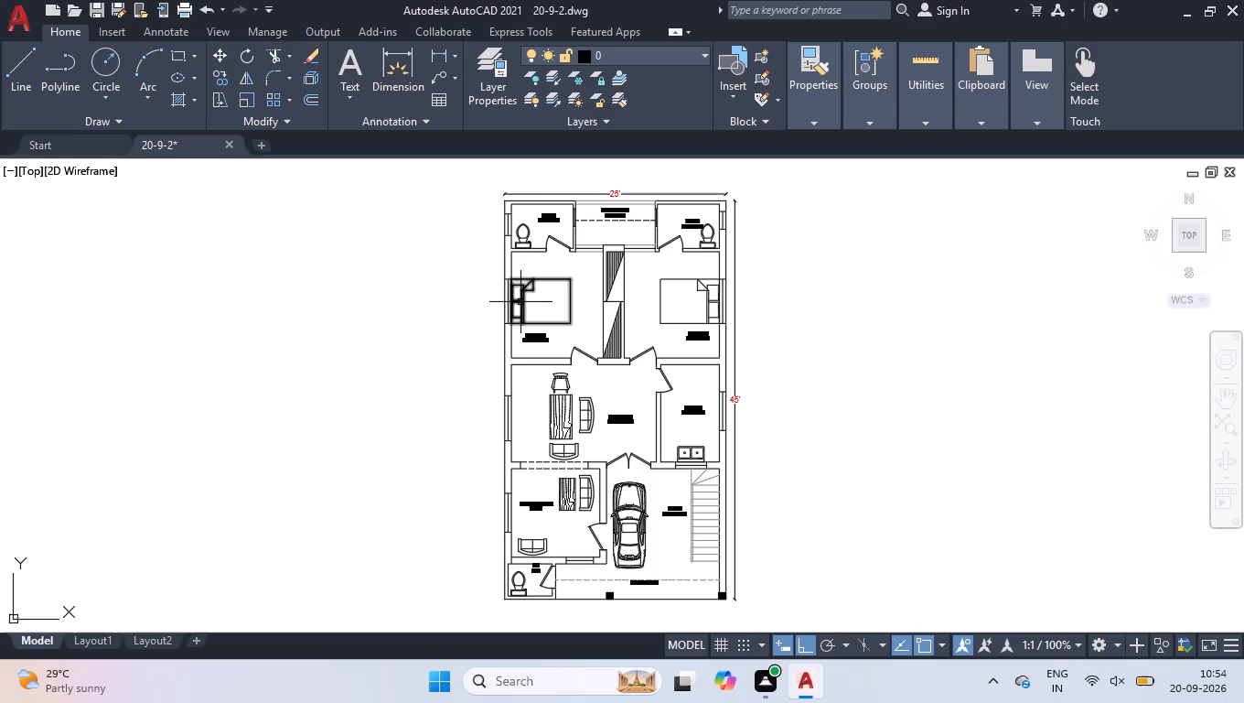
{"action": "scroll", "coordinate": [520, 301], "scroll_direction": "up", "scroll_amount": 2}
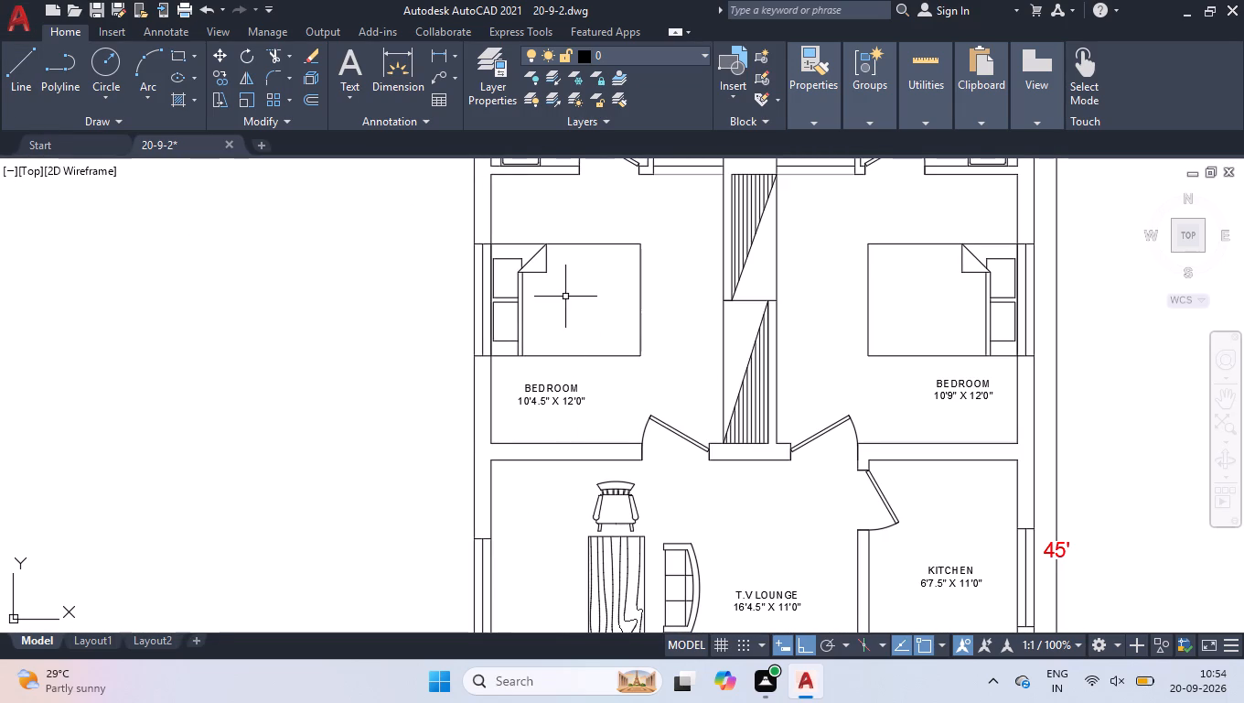
{"action": "scroll", "coordinate": [565, 297], "scroll_direction": "up", "scroll_amount": 2}
{"action": "scroll", "coordinate": [559, 311], "scroll_direction": "down", "scroll_amount": 1}
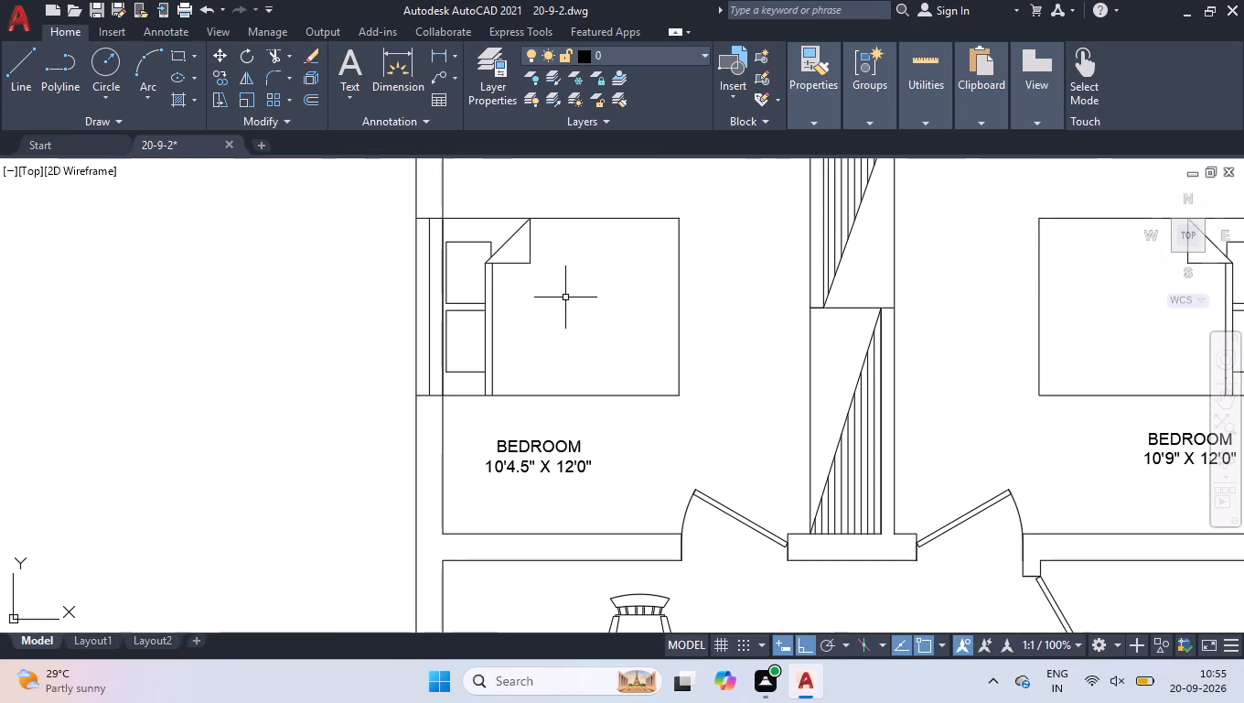
{"action": "scroll", "coordinate": [555, 247], "scroll_direction": "up", "scroll_amount": 1}
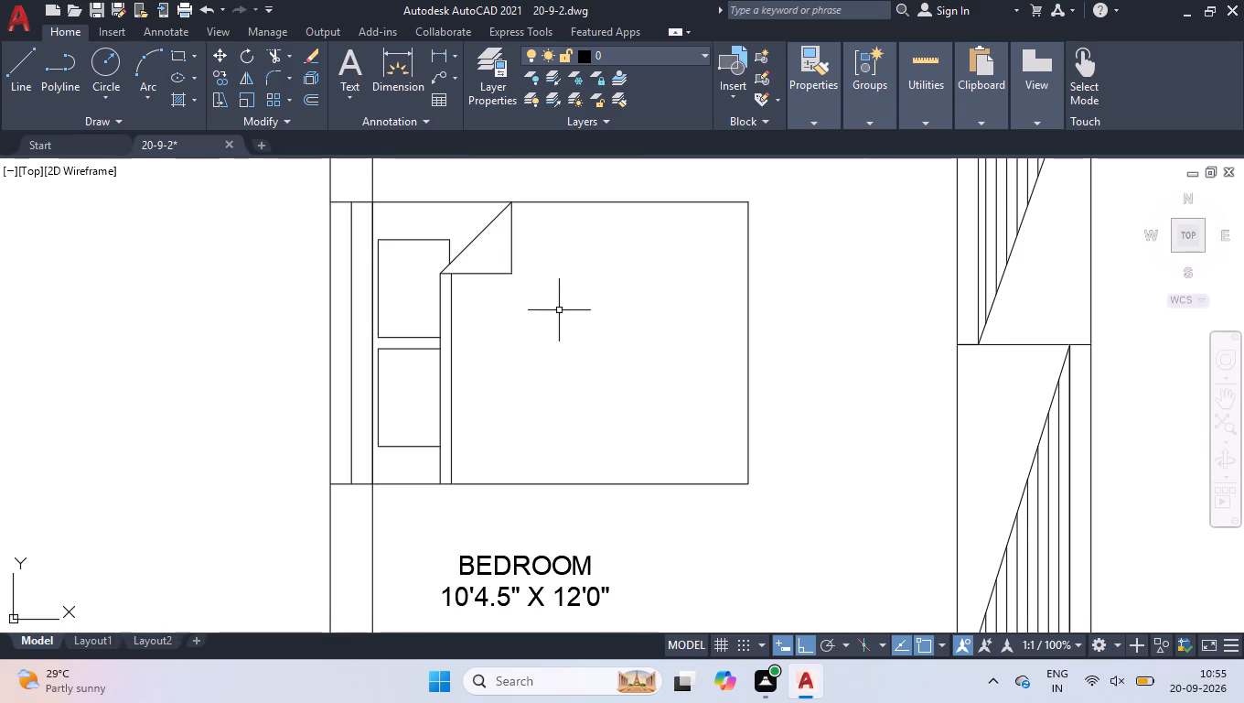
{"action": "scroll", "coordinate": [558, 317], "scroll_direction": "down", "scroll_amount": 2}
{"action": "scroll", "coordinate": [562, 298], "scroll_direction": "up", "scroll_amount": 1}
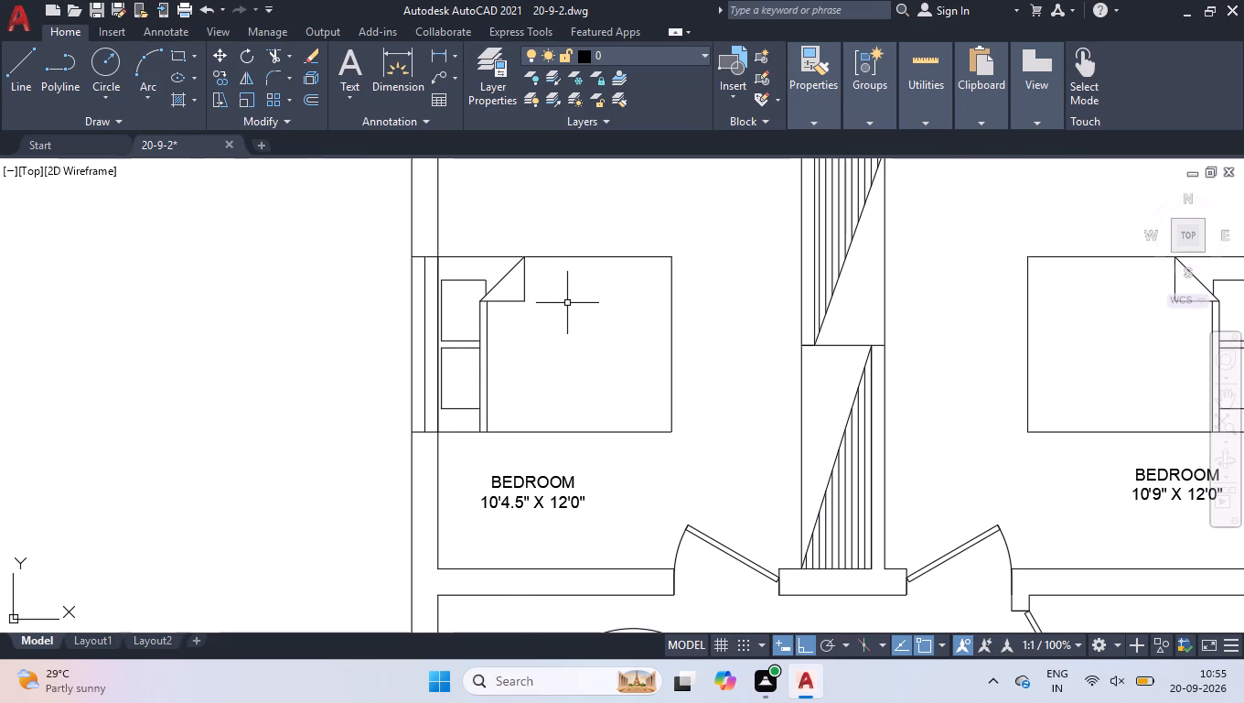
{"action": "scroll", "coordinate": [568, 302], "scroll_direction": "up", "scroll_amount": 1}
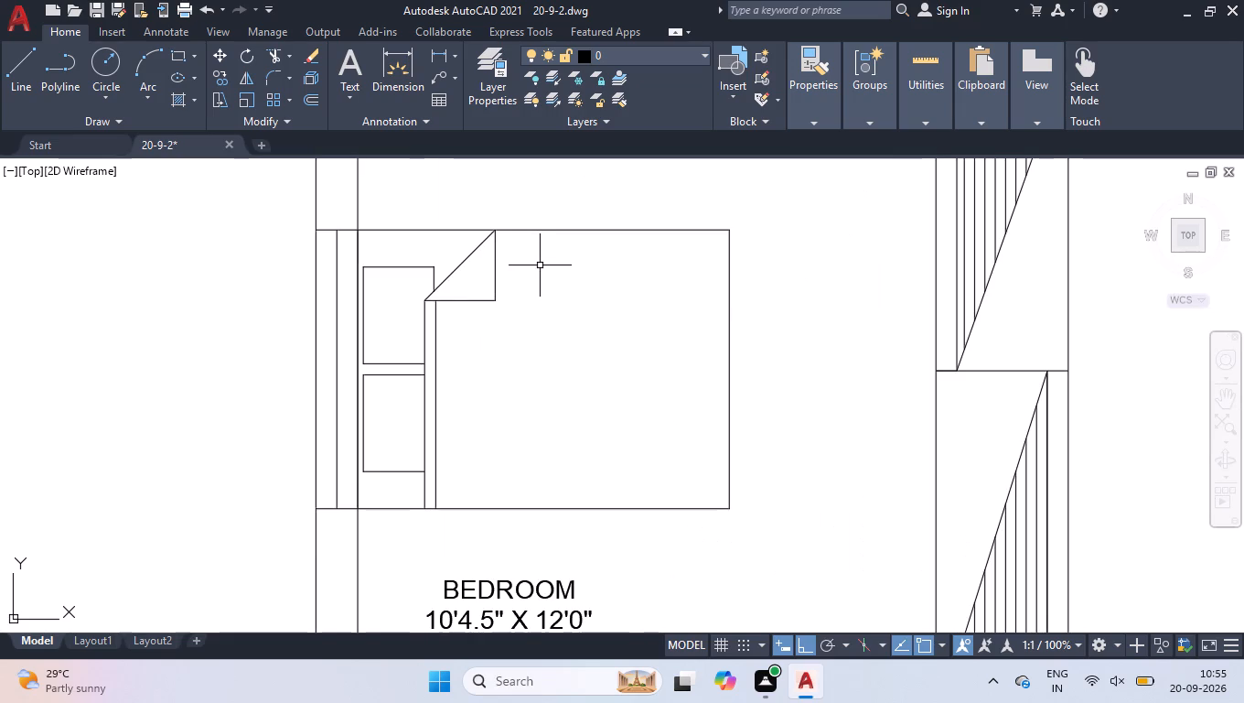
{"action": "scroll", "coordinate": [540, 265], "scroll_direction": "up", "scroll_amount": 1}
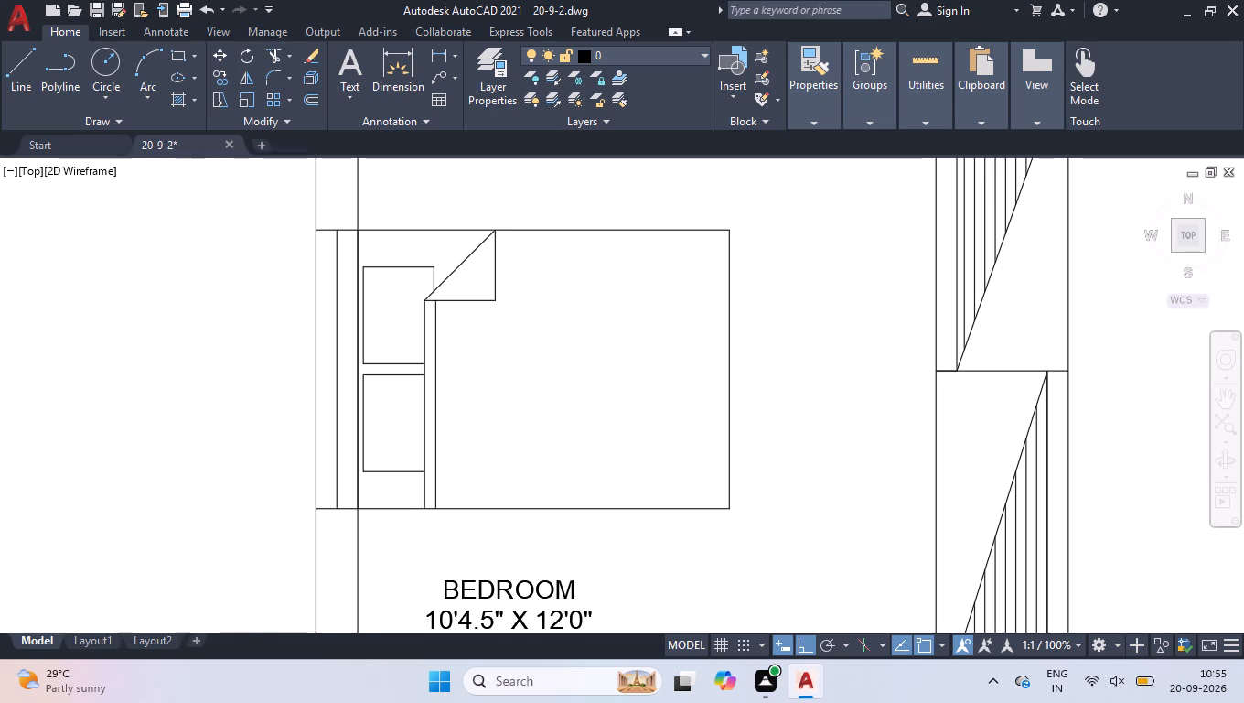
{"action": "scroll", "coordinate": [540, 265], "scroll_direction": "down", "scroll_amount": 1}
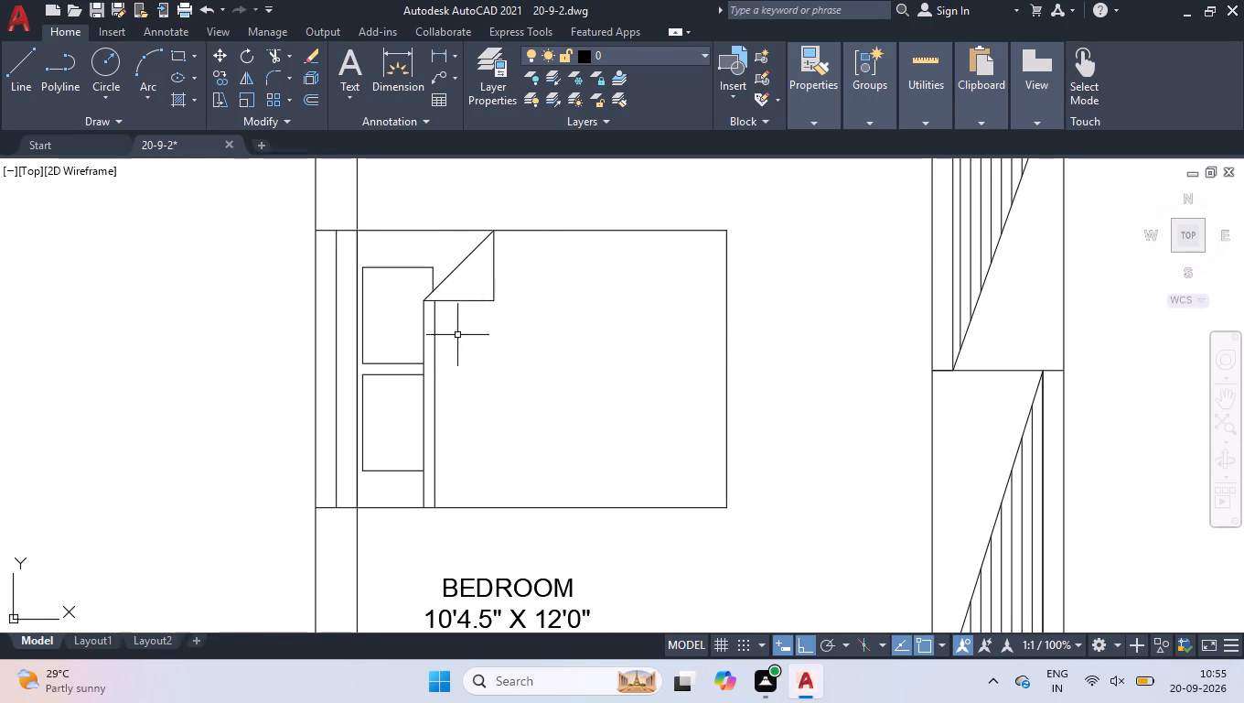
{"action": "scroll", "coordinate": [438, 342], "scroll_direction": "down", "scroll_amount": 1}
Set the outer side-wall windows of both bedrooms, both toilets, kitchen, T.V lounge and drawing room, plus the toilets' open-to-sky windows, to colour Blue.
{"action": "left_click", "coordinate": [334, 254]}
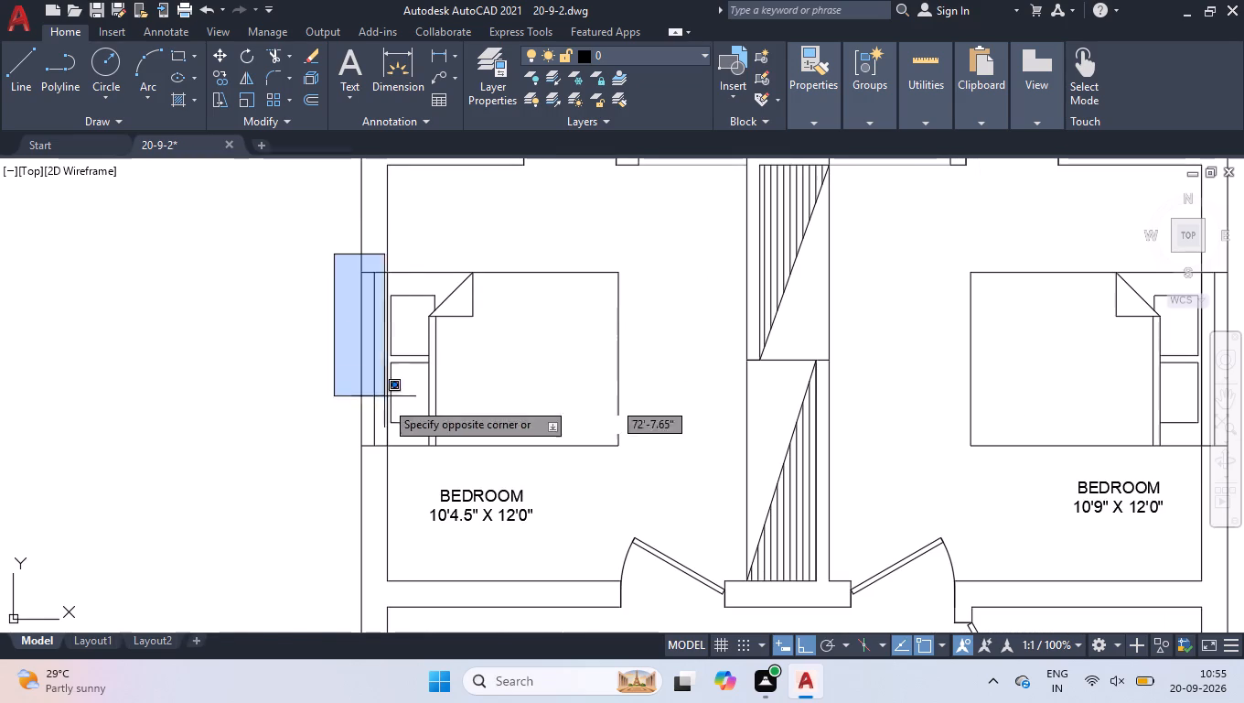
{"action": "left_click", "coordinate": [401, 473]}
{"action": "scroll", "coordinate": [350, 391], "scroll_direction": "down", "scroll_amount": 2}
{"action": "scroll", "coordinate": [363, 244], "scroll_direction": "up", "scroll_amount": 3}
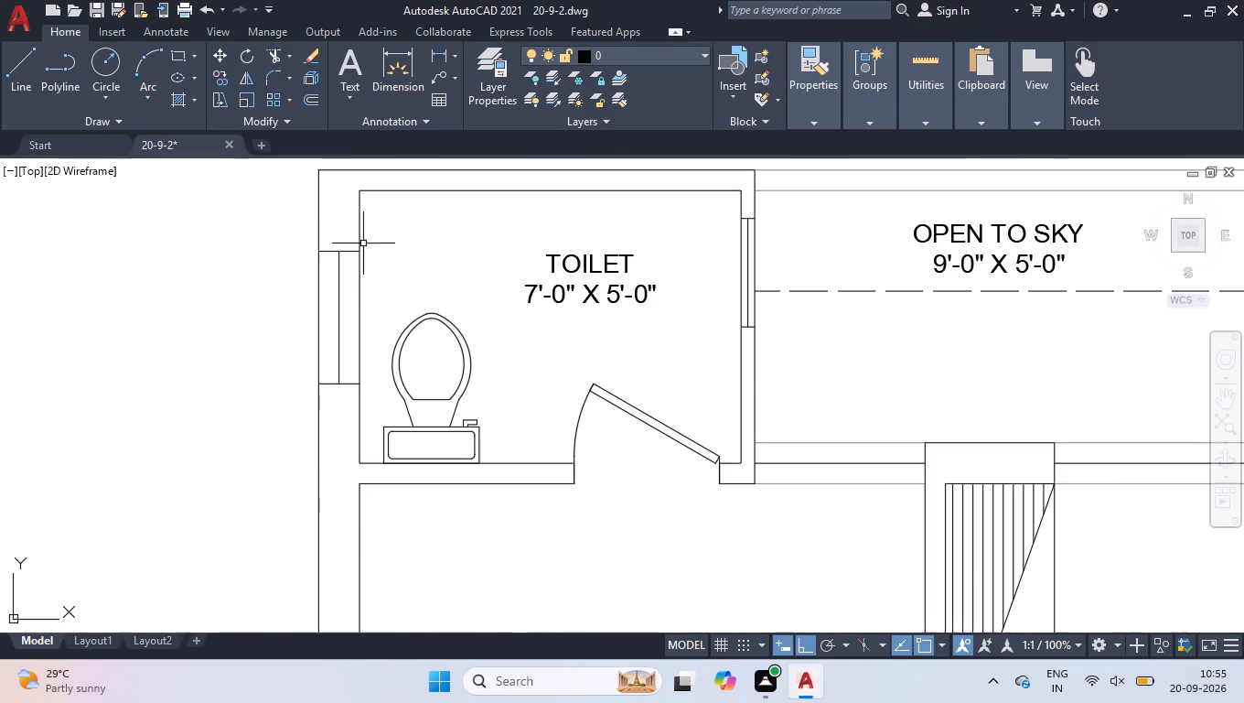
{"action": "left_click", "coordinate": [275, 237]}
{"action": "left_click", "coordinate": [367, 419]}
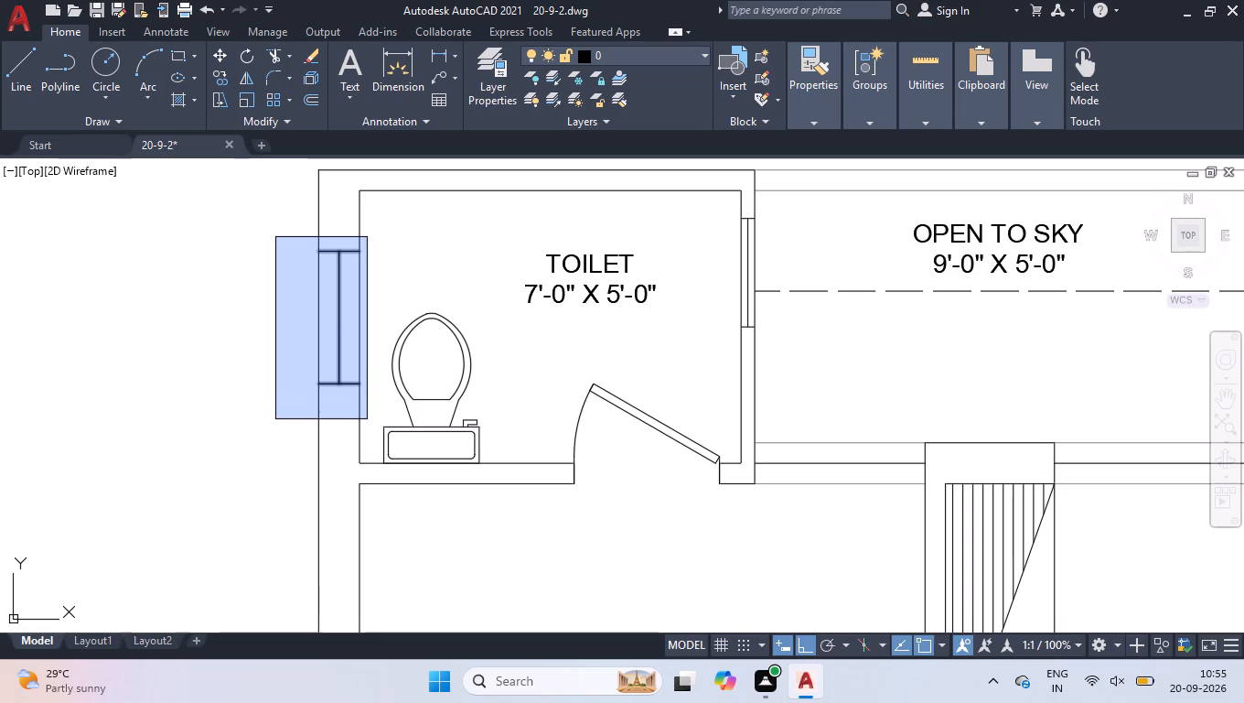
{"action": "scroll", "coordinate": [333, 189], "scroll_direction": "down", "scroll_amount": 2}
{"action": "scroll", "coordinate": [481, 216], "scroll_direction": "up", "scroll_amount": 2}
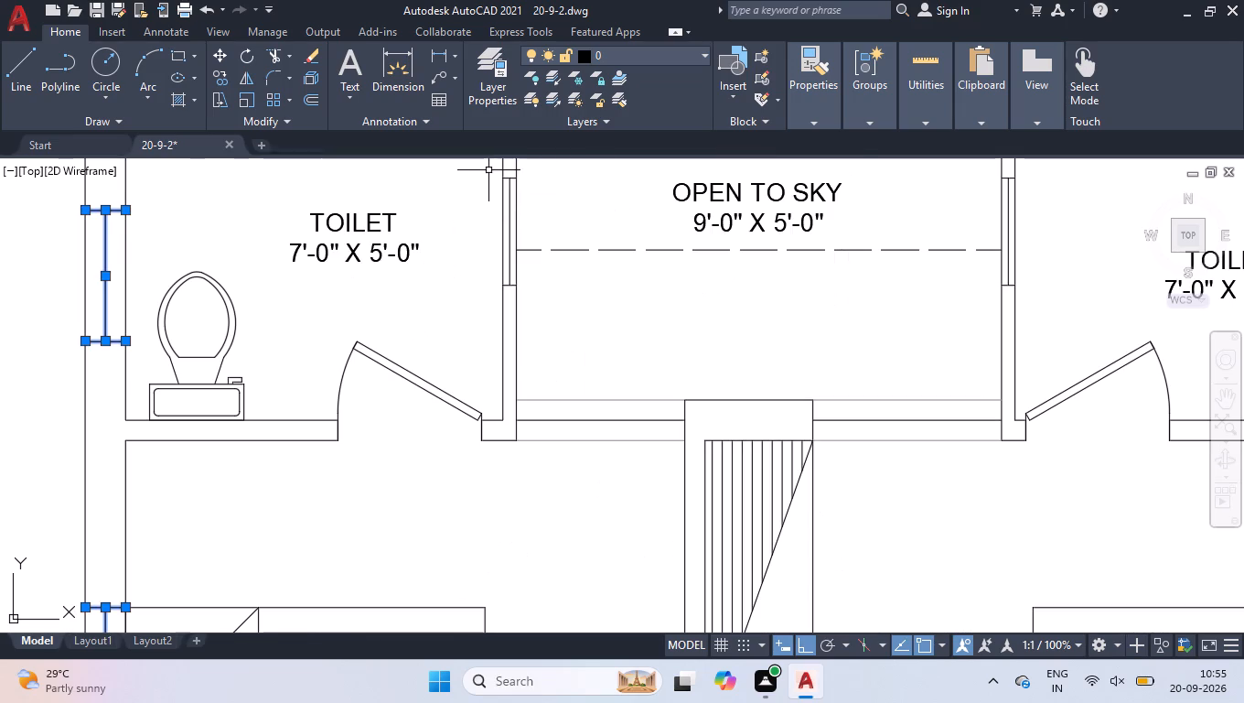
{"action": "left_click", "coordinate": [489, 166]}
{"action": "left_click", "coordinate": [563, 335]}
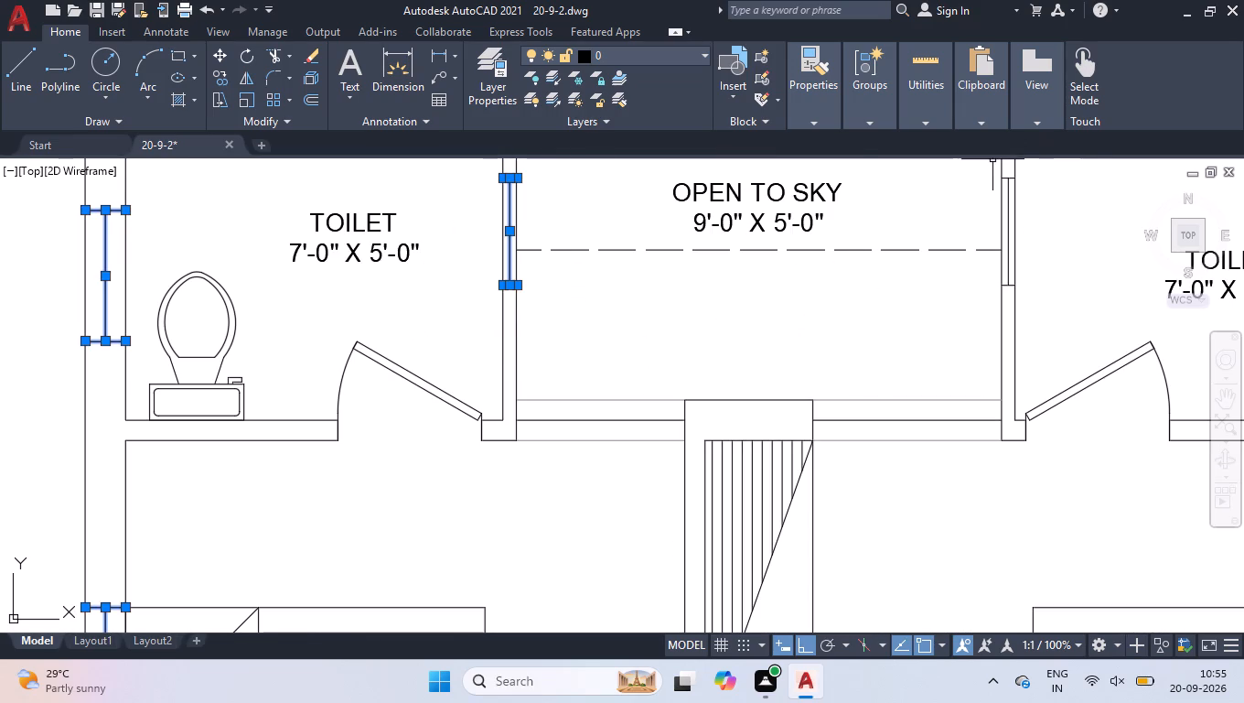
{"action": "left_click", "coordinate": [986, 173]}
{"action": "left_click", "coordinate": [1041, 316]}
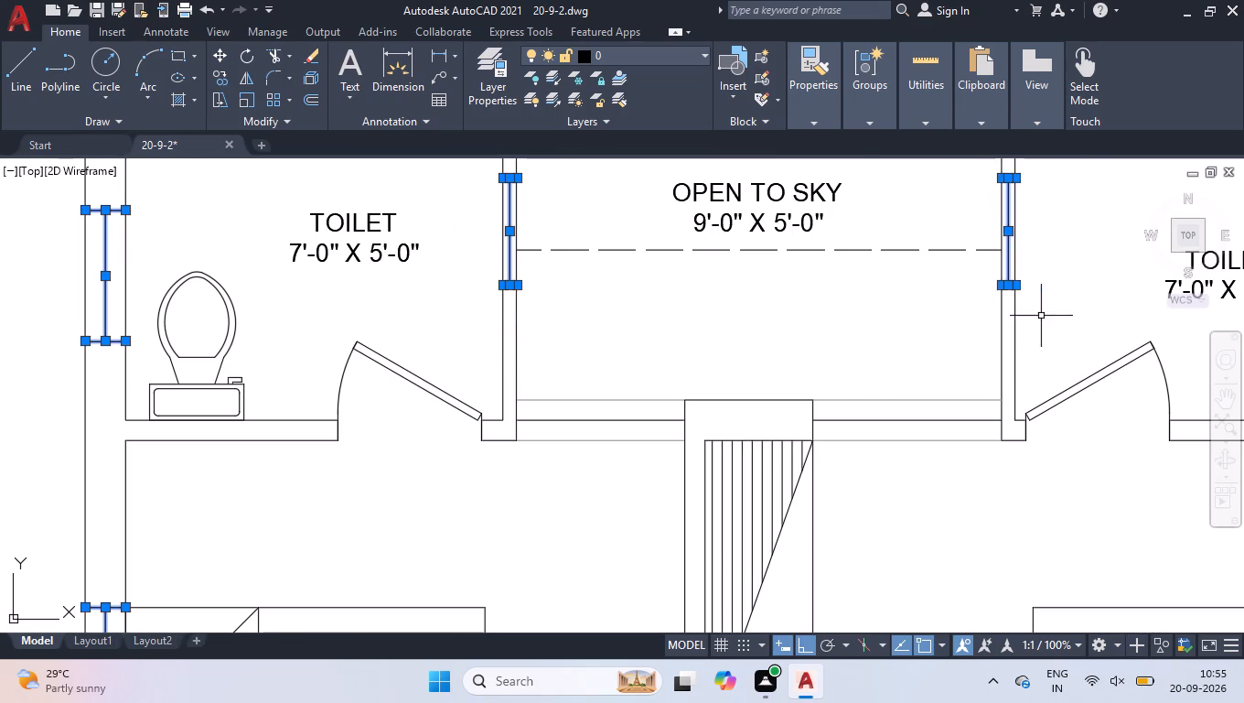
{"action": "scroll", "coordinate": [777, 203], "scroll_direction": "down", "scroll_amount": 2}
{"action": "scroll", "coordinate": [1068, 194], "scroll_direction": "up", "scroll_amount": 2}
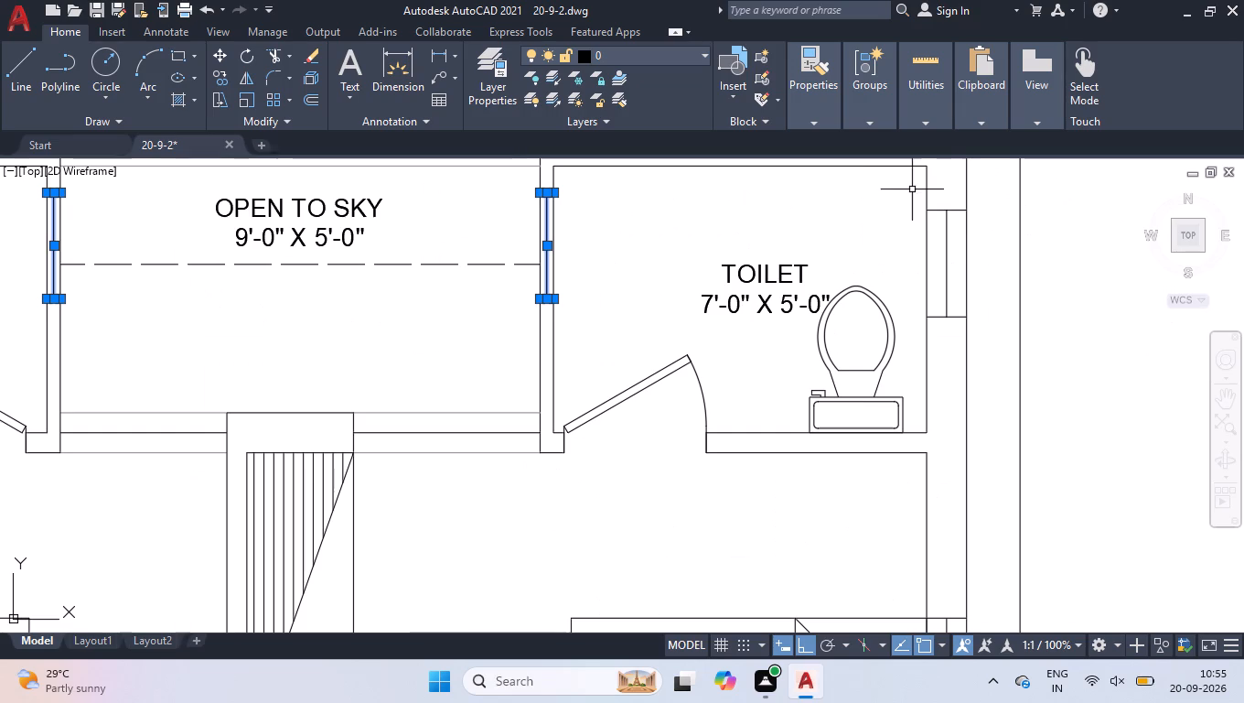
{"action": "left_click", "coordinate": [907, 189]}
{"action": "left_click", "coordinate": [973, 348]}
{"action": "scroll", "coordinate": [842, 215], "scroll_direction": "down", "scroll_amount": 2}
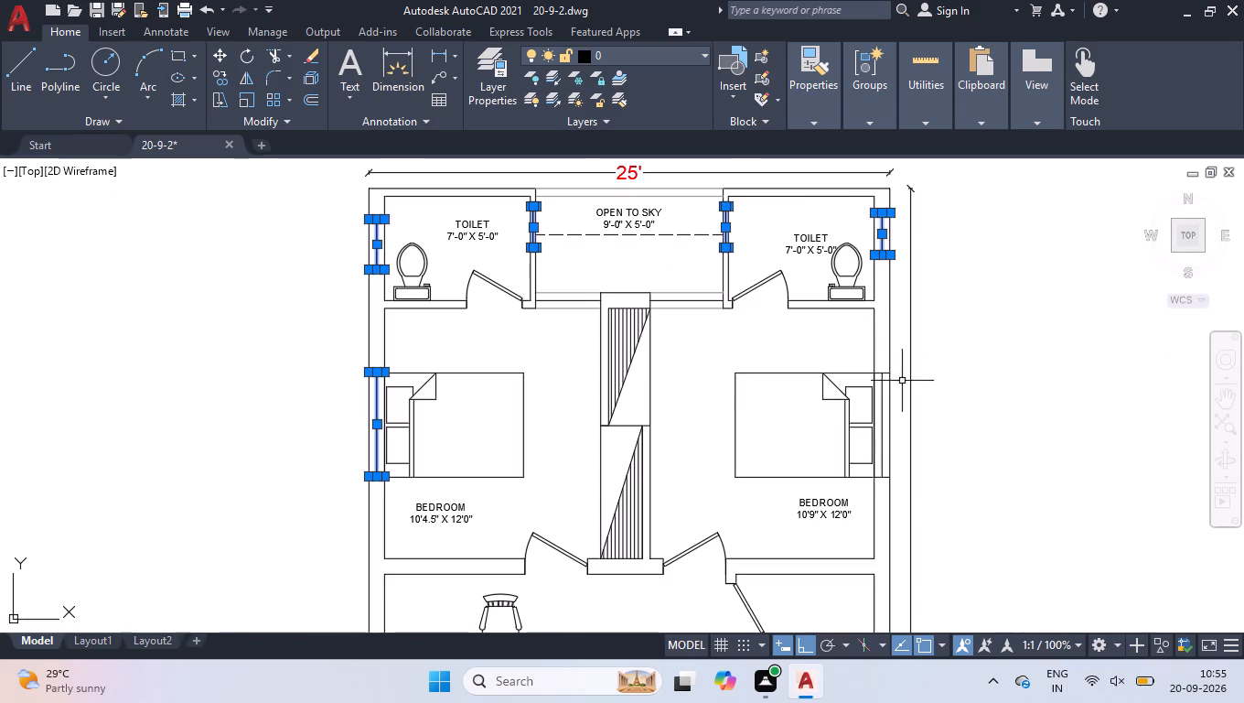
{"action": "scroll", "coordinate": [882, 464], "scroll_direction": "up", "scroll_amount": 2}
{"action": "left_click", "coordinate": [827, 204]}
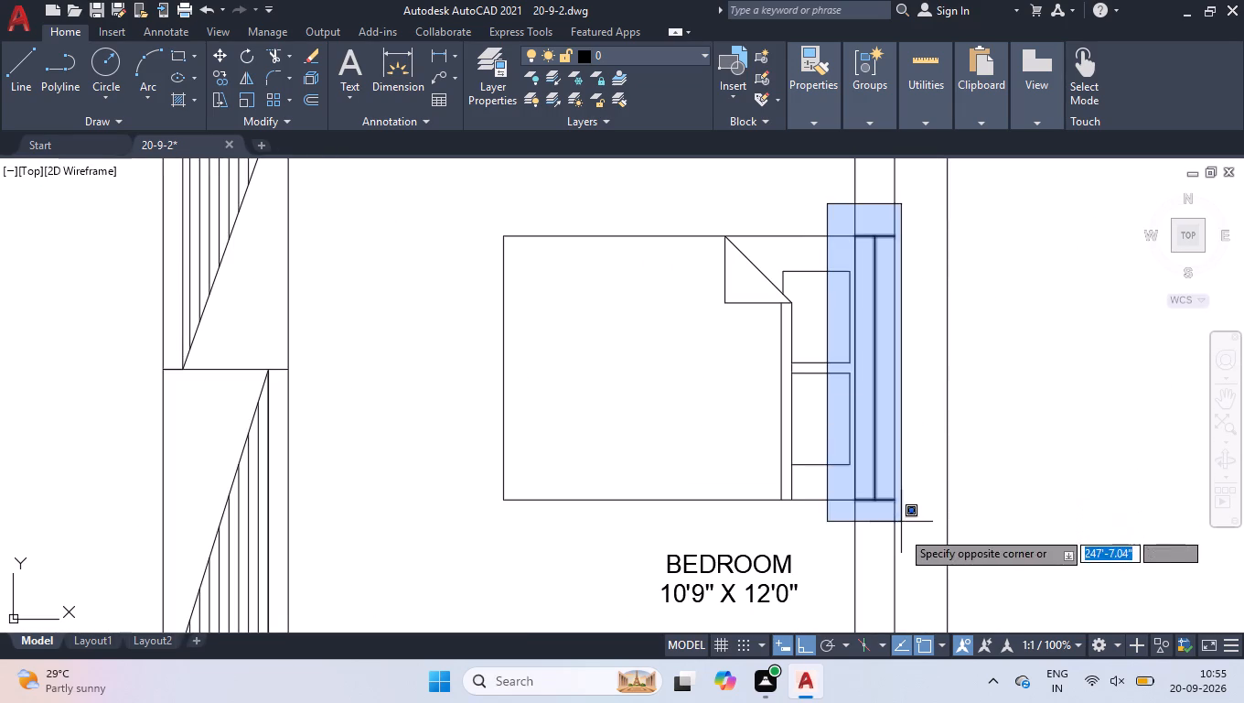
{"action": "left_click", "coordinate": [909, 552]}
{"action": "scroll", "coordinate": [693, 241], "scroll_direction": "down", "scroll_amount": 3}
{"action": "scroll", "coordinate": [738, 499], "scroll_direction": "up", "scroll_amount": 1}
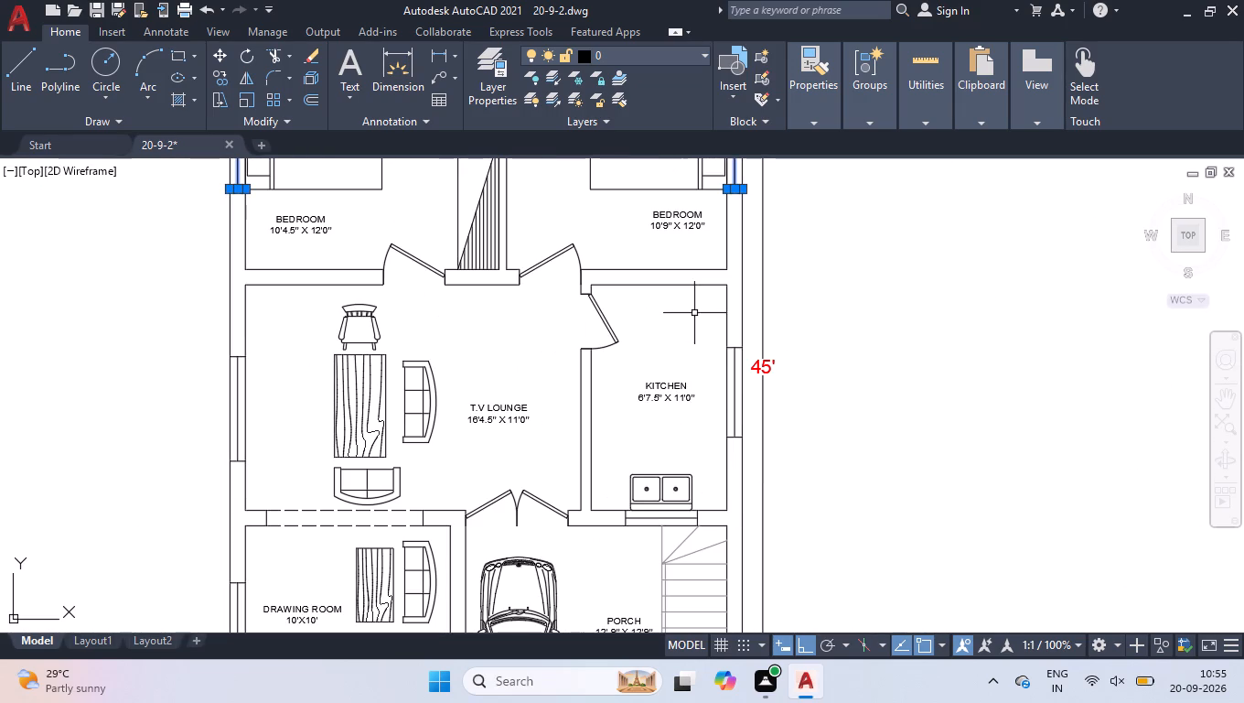
{"action": "left_click", "coordinate": [694, 313]}
{"action": "left_click", "coordinate": [751, 489]}
{"action": "scroll", "coordinate": [703, 275], "scroll_direction": "down", "scroll_amount": 2}
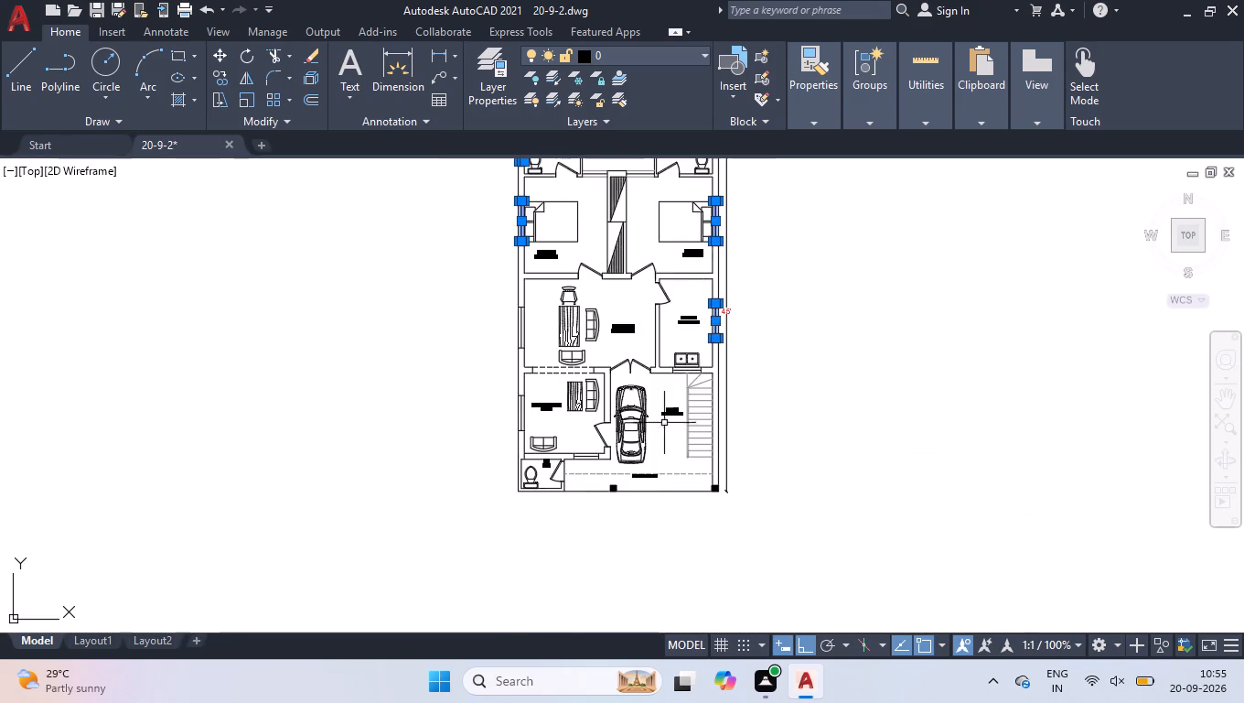
{"action": "scroll", "coordinate": [657, 460], "scroll_direction": "up", "scroll_amount": 1}
{"action": "scroll", "coordinate": [424, 334], "scroll_direction": "up", "scroll_amount": 2}
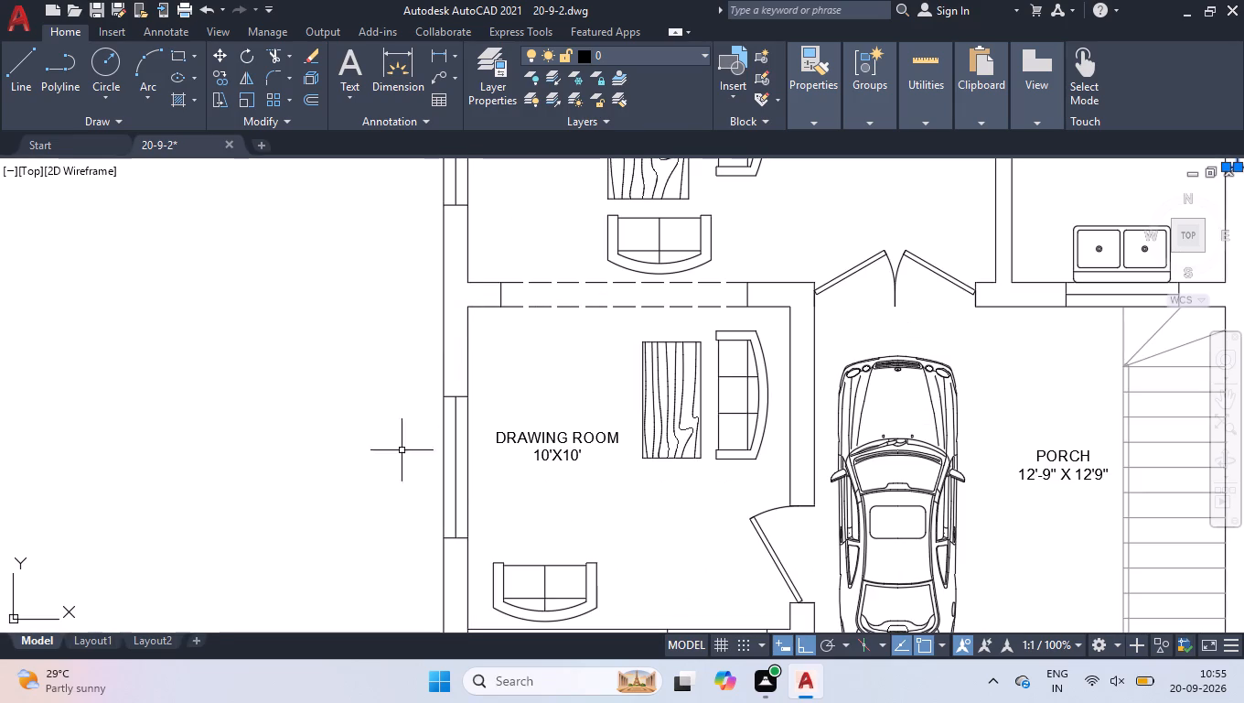
{"action": "scroll", "coordinate": [502, 451], "scroll_direction": "down", "scroll_amount": 1}
{"action": "scroll", "coordinate": [443, 438], "scroll_direction": "up", "scroll_amount": 1}
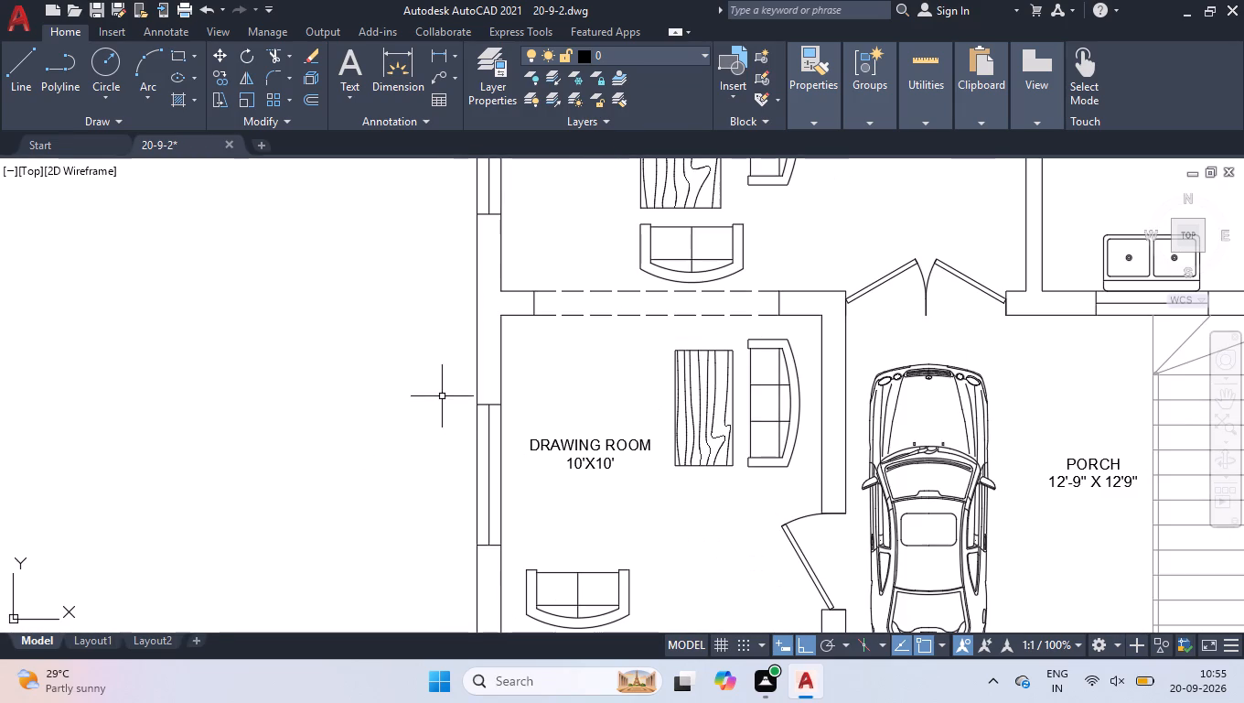
{"action": "left_click", "coordinate": [445, 392]}
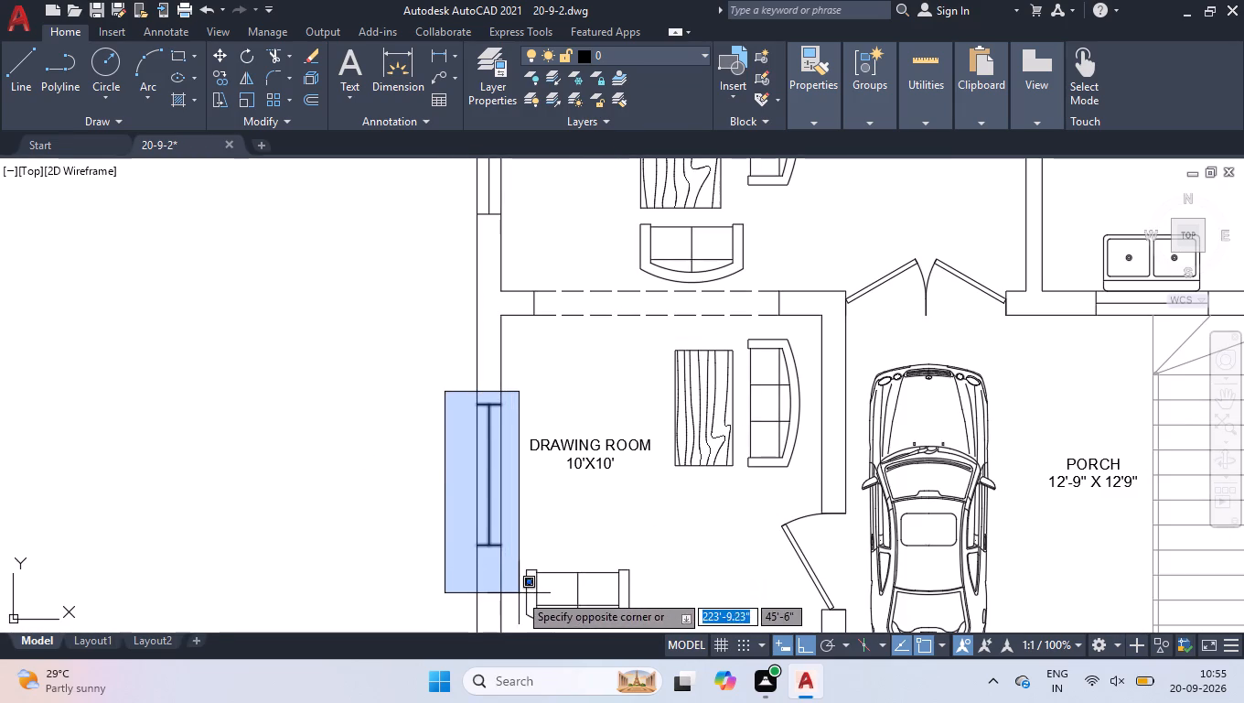
{"action": "left_click", "coordinate": [519, 593]}
{"action": "scroll", "coordinate": [476, 471], "scroll_direction": "down", "scroll_amount": 2}
{"action": "scroll", "coordinate": [474, 314], "scroll_direction": "up", "scroll_amount": 3}
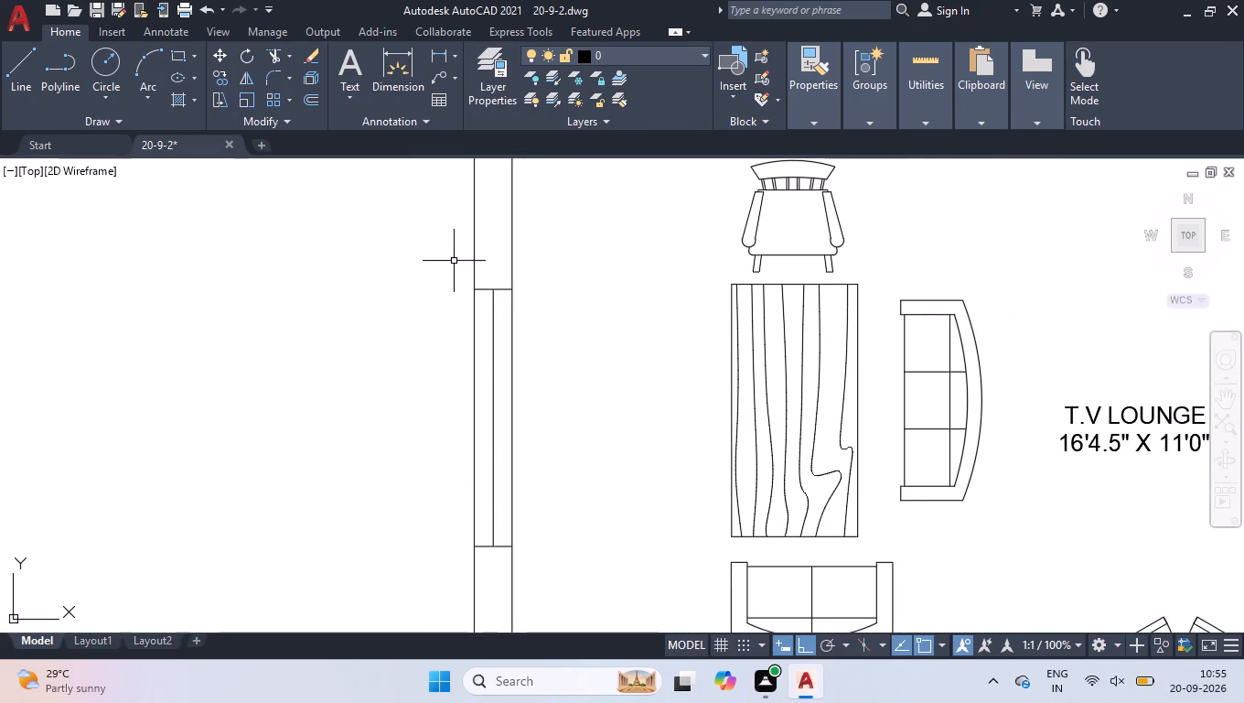
{"action": "left_click", "coordinate": [451, 259]}
{"action": "left_click", "coordinate": [554, 583]}
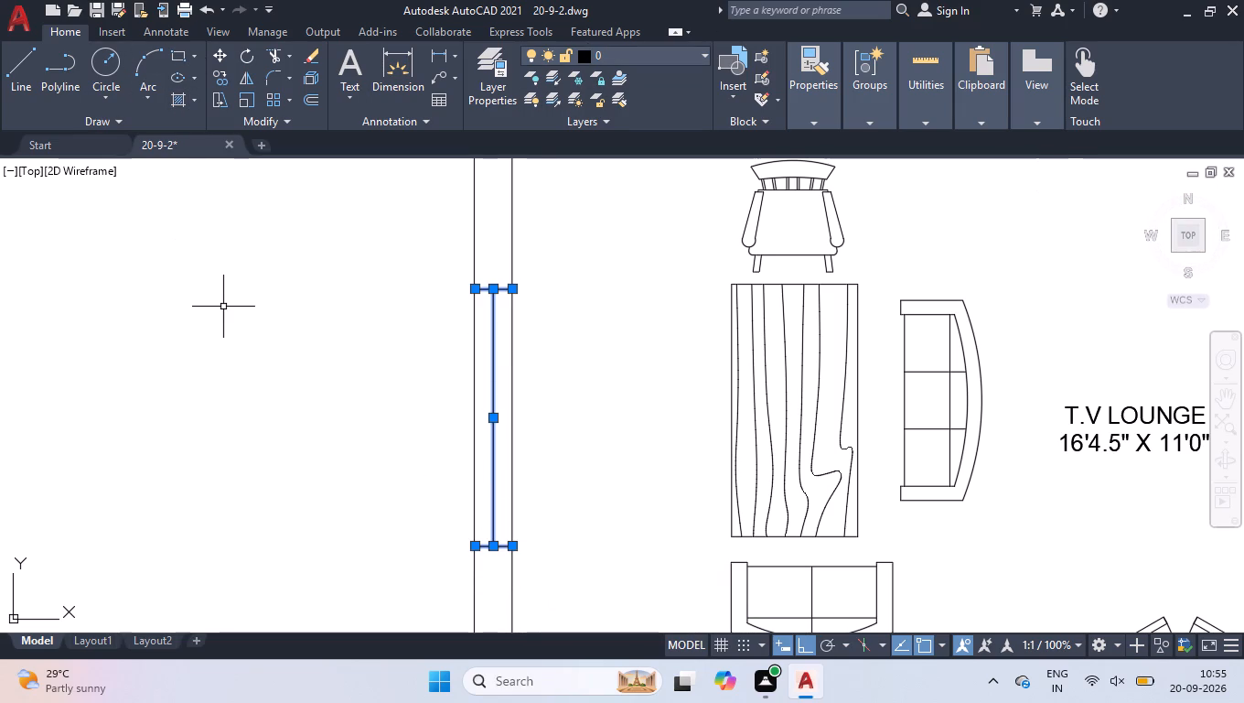
{"action": "key", "text": "ctrl+1"}
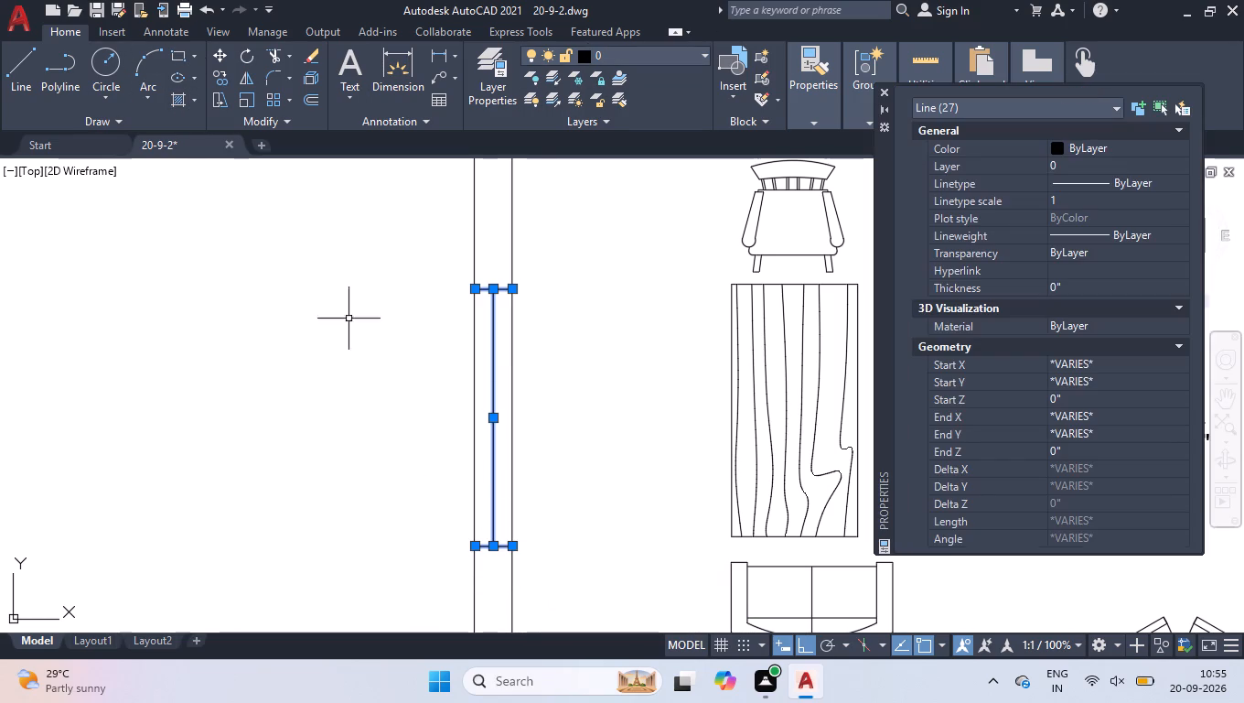
{"action": "double_click", "coordinate": [1094, 147]}
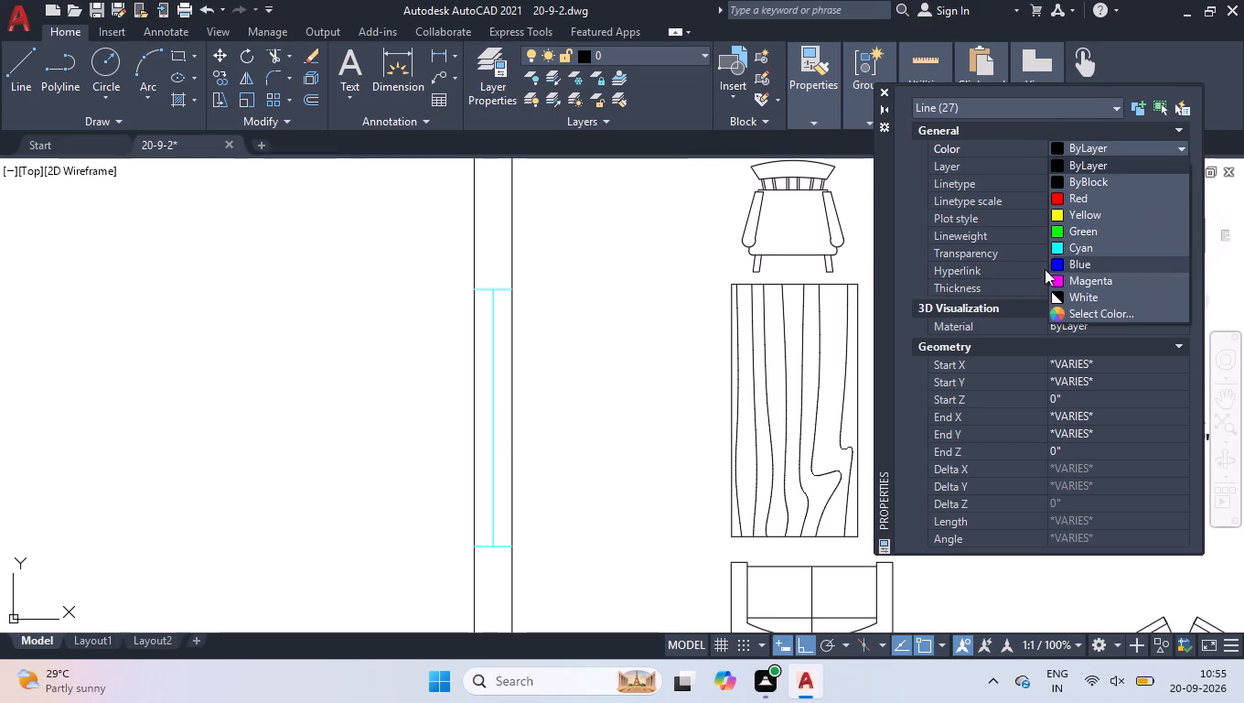
{"action": "left_click", "coordinate": [1068, 265]}
{"action": "left_click", "coordinate": [884, 93]}
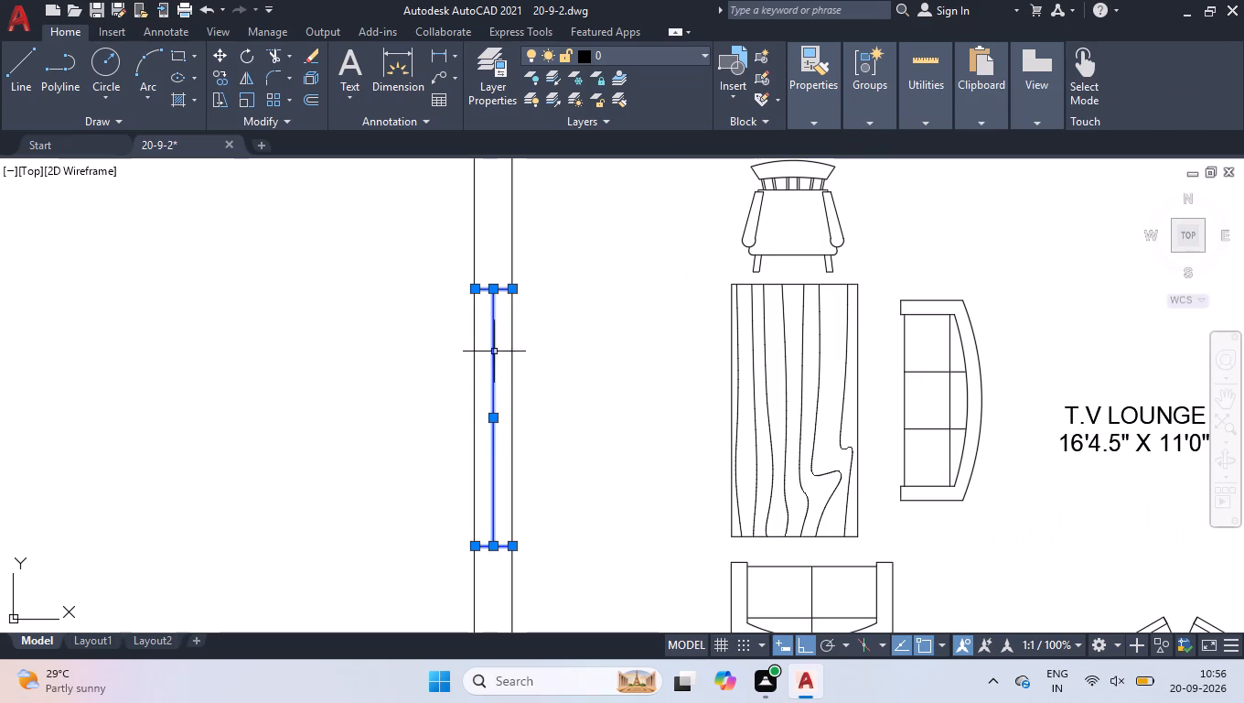
{"action": "right_click", "coordinate": [464, 354]}
{"action": "left_click", "coordinate": [533, 513]}
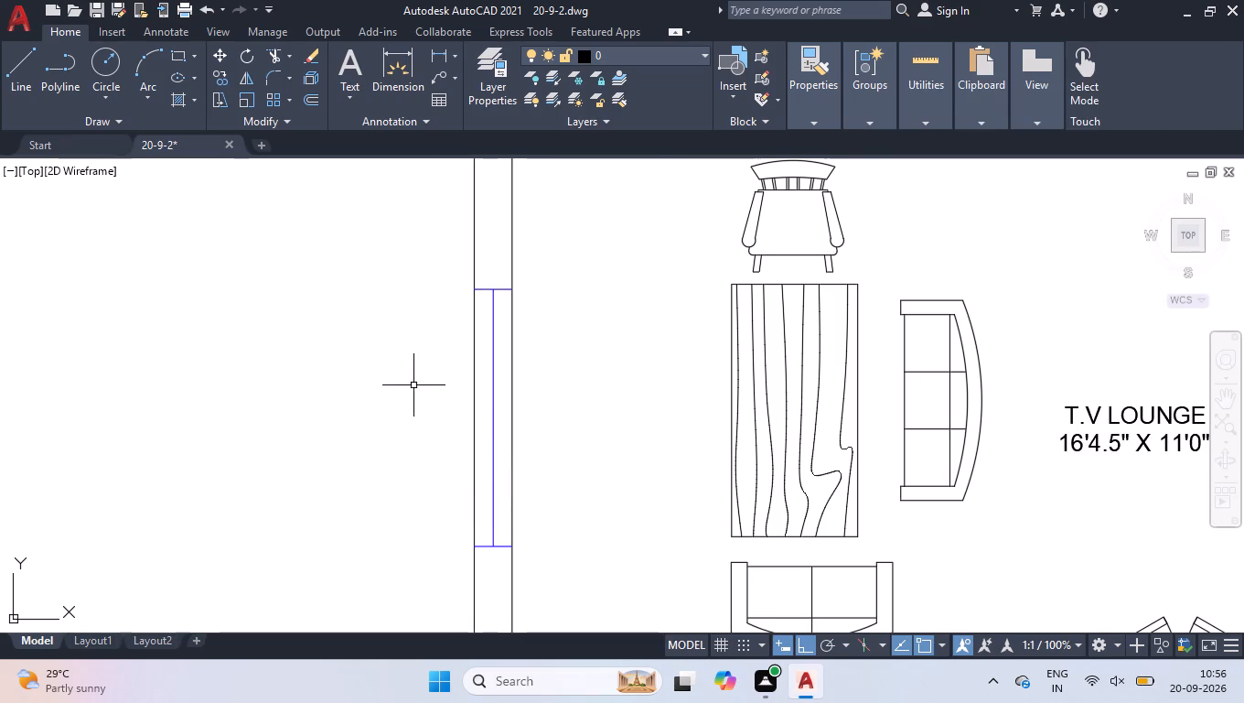
{"action": "left_click", "coordinate": [1185, 234]}
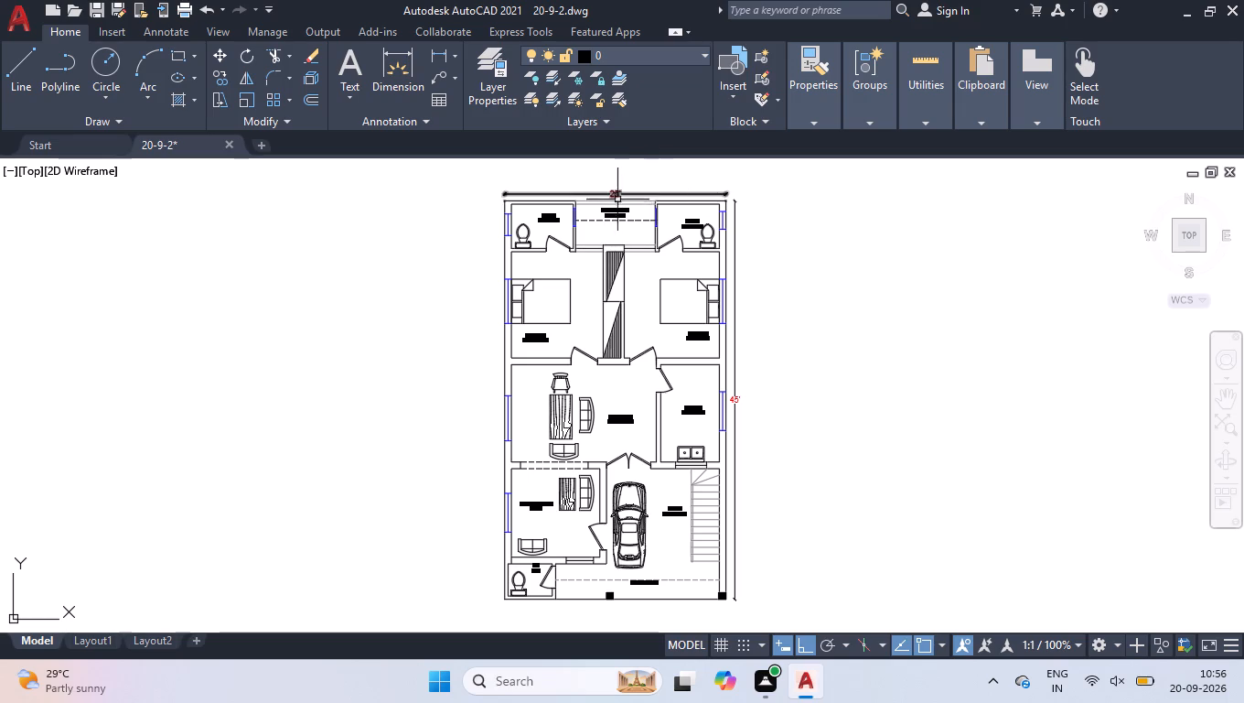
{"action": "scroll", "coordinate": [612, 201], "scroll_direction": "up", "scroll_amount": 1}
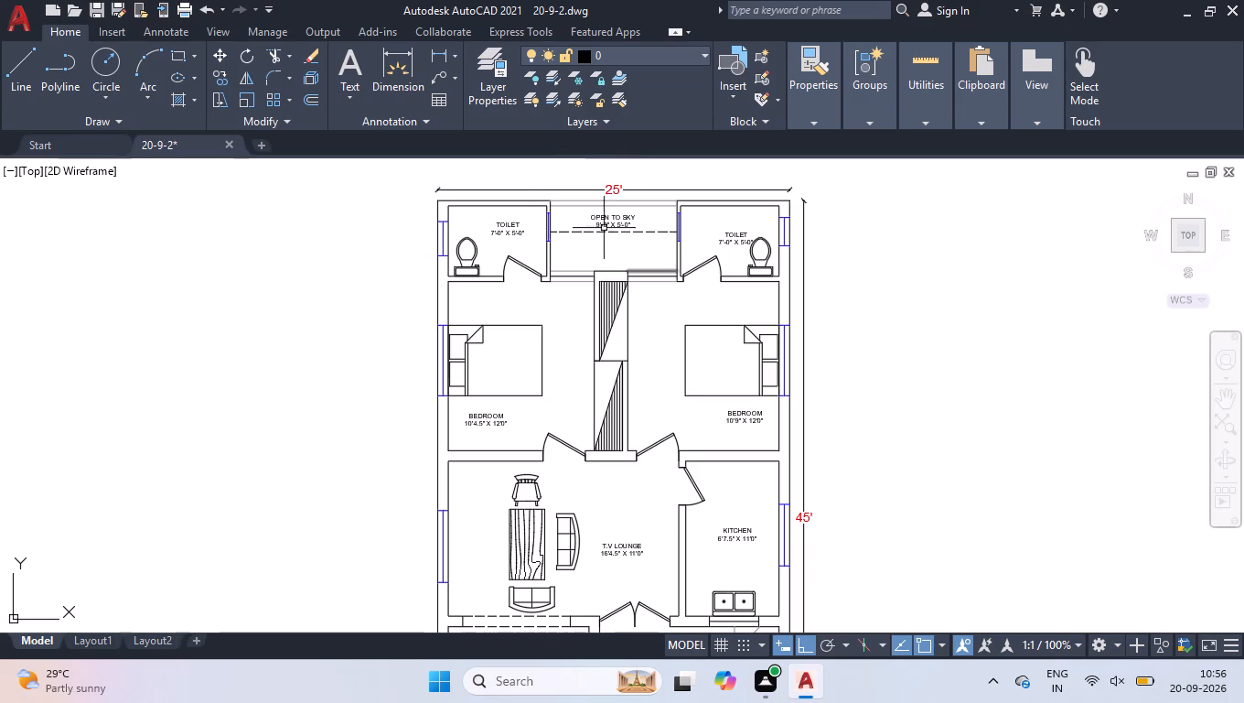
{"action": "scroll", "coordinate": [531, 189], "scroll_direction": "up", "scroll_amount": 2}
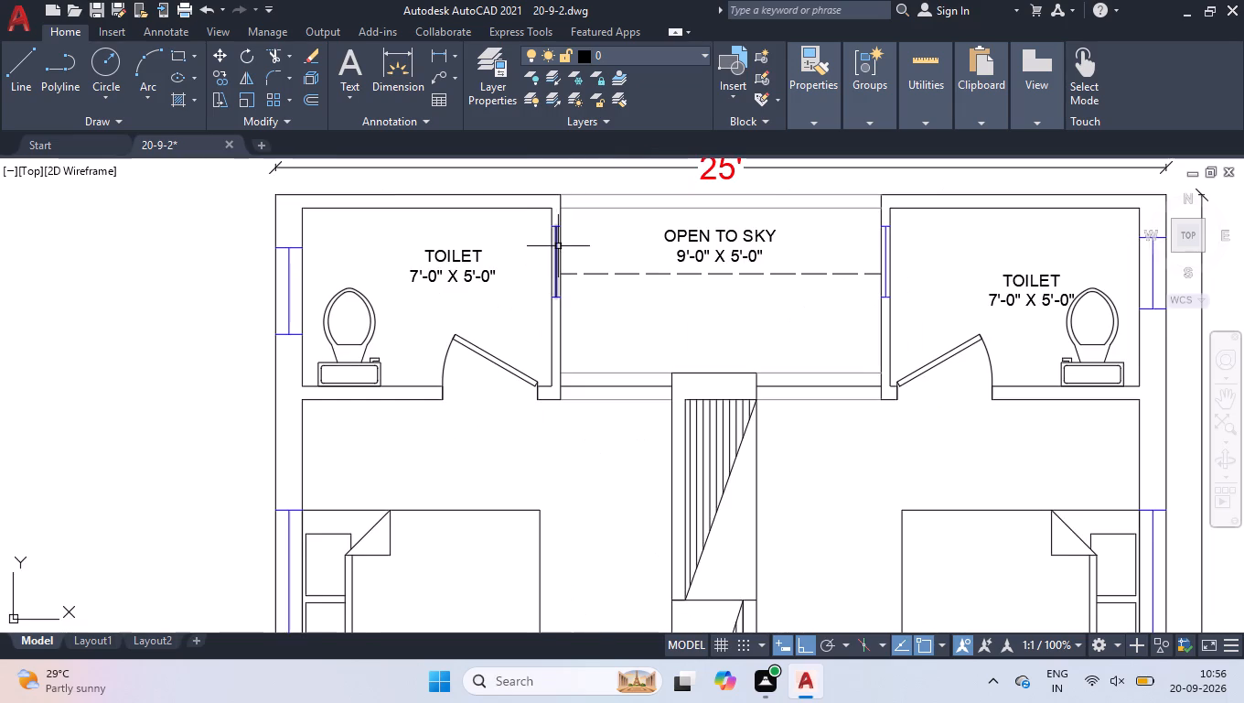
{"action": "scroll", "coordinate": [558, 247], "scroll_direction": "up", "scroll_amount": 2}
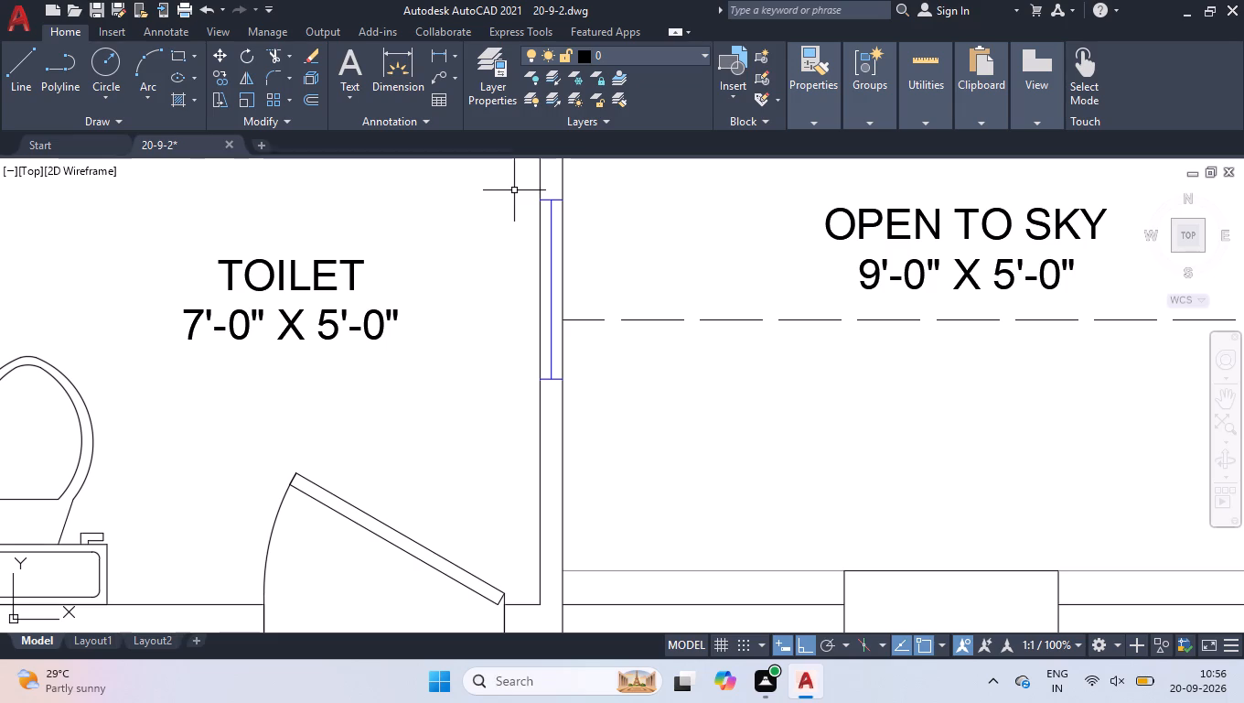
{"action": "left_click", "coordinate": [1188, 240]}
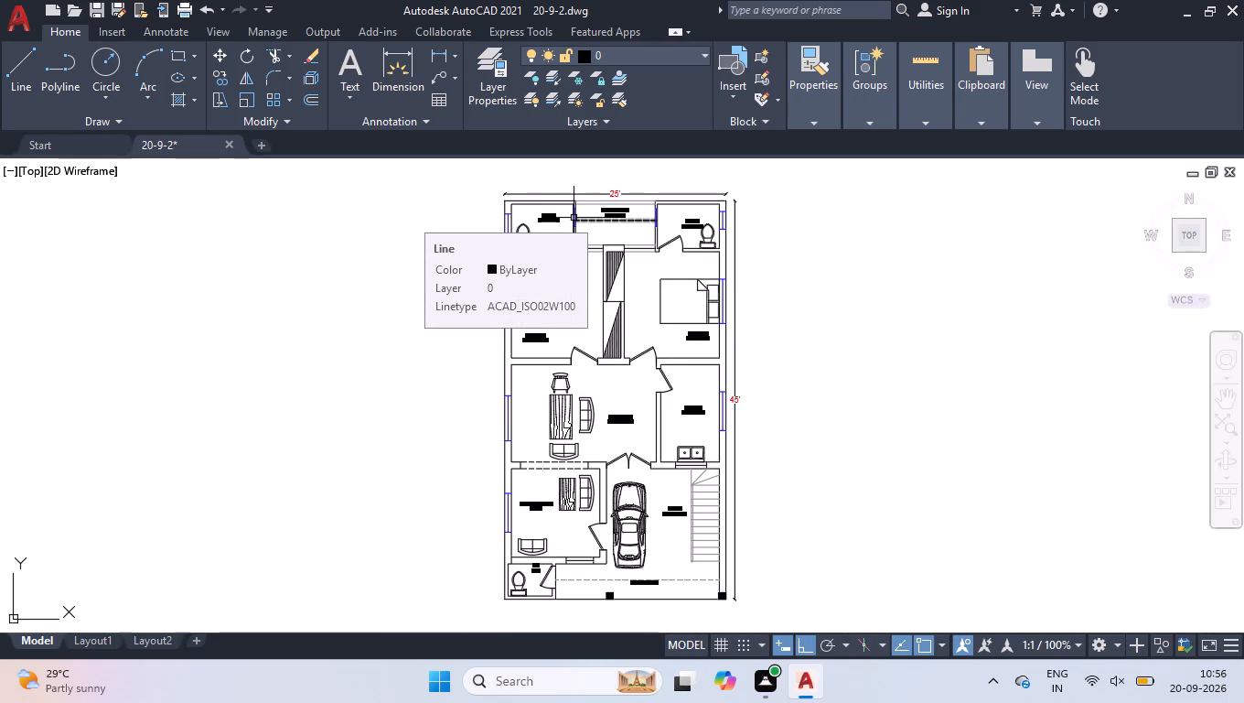
Set the colour of all the plan's room-label texts to Green, selecting them as similar to the TOILET label, and clear the selection.
{"action": "scroll", "coordinate": [595, 222], "scroll_direction": "up", "scroll_amount": 2}
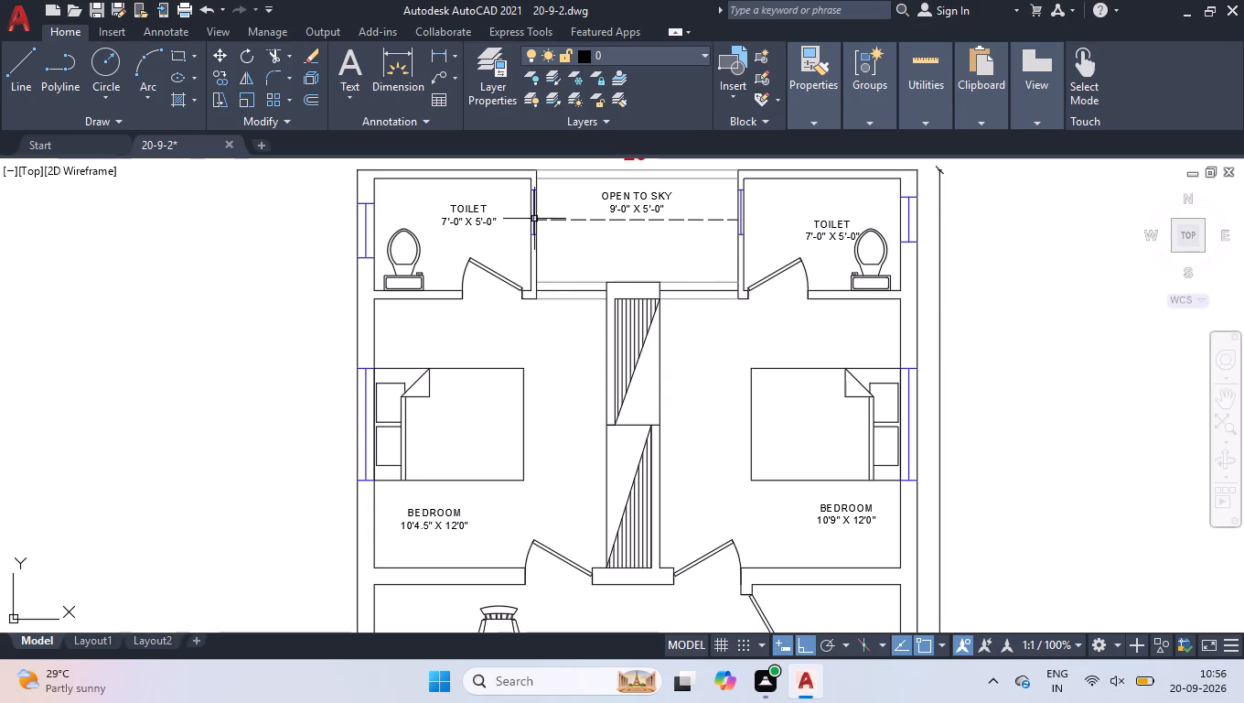
{"action": "left_click", "coordinate": [462, 213]}
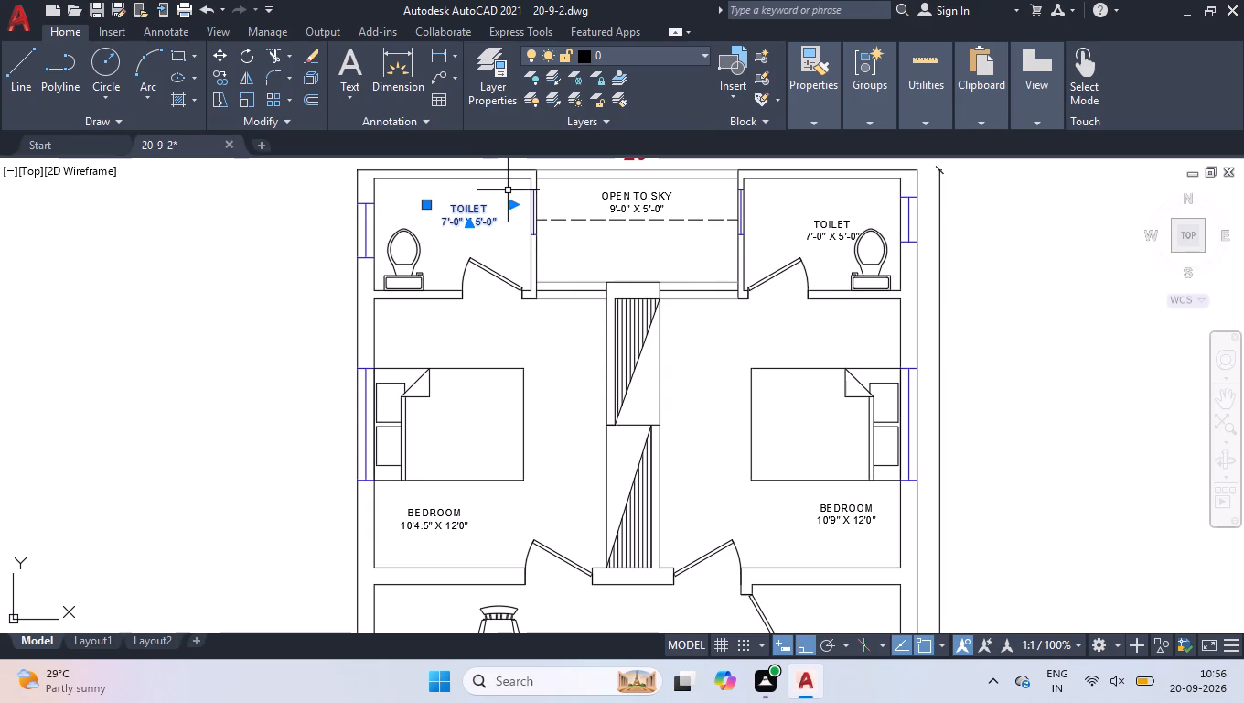
{"action": "right_click", "coordinate": [472, 210]}
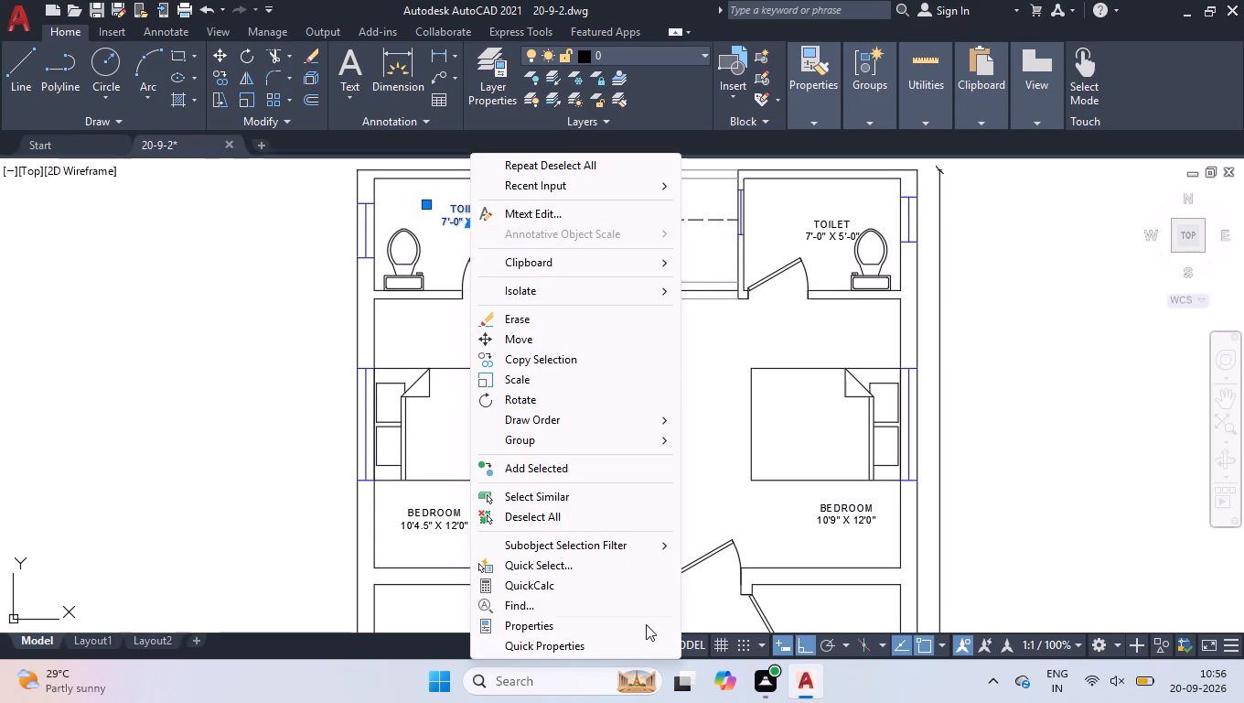
{"action": "left_click", "coordinate": [588, 496]}
{"action": "scroll", "coordinate": [536, 388], "scroll_direction": "down", "scroll_amount": 1}
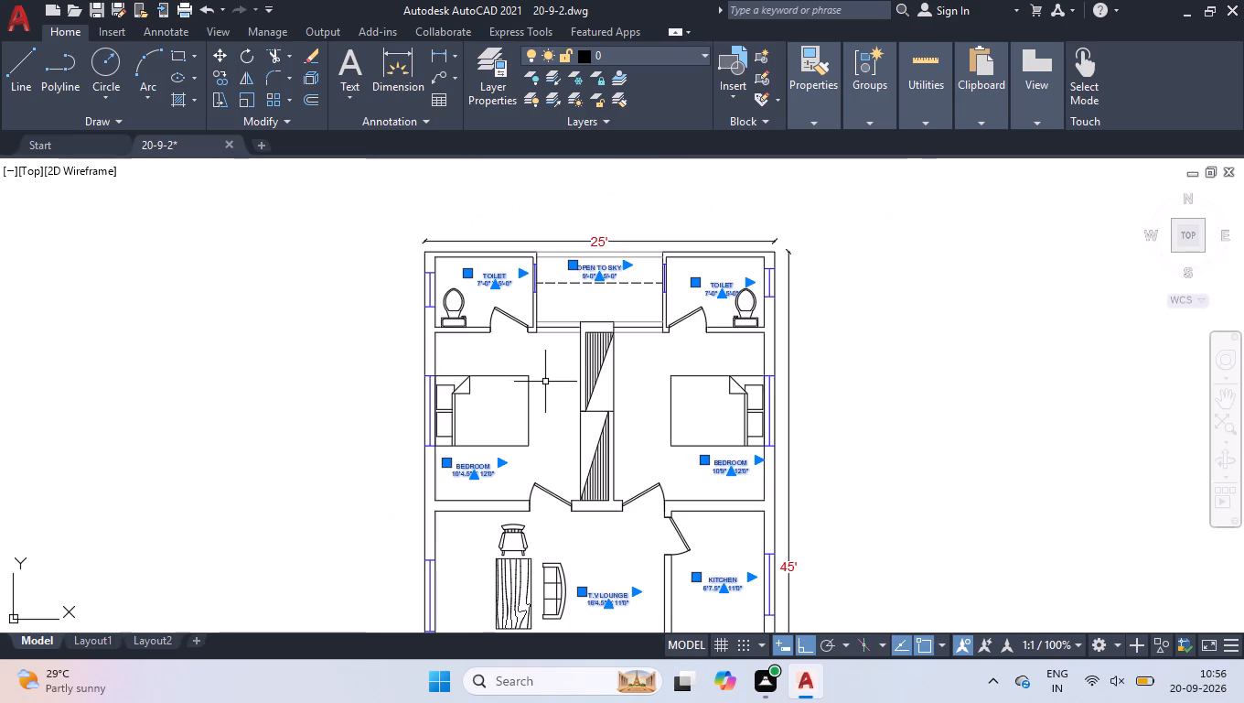
{"action": "key", "text": "ctrl+1"}
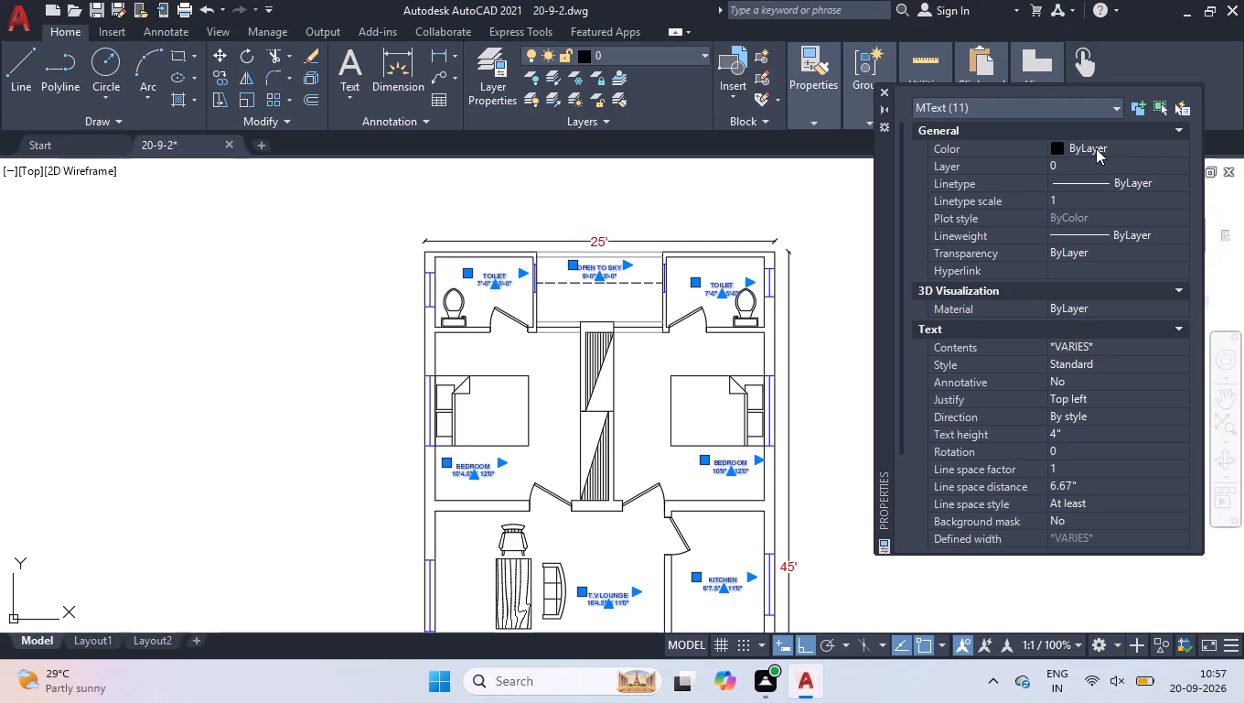
{"action": "left_click", "coordinate": [1096, 148]}
{"action": "left_click", "coordinate": [1096, 148]}
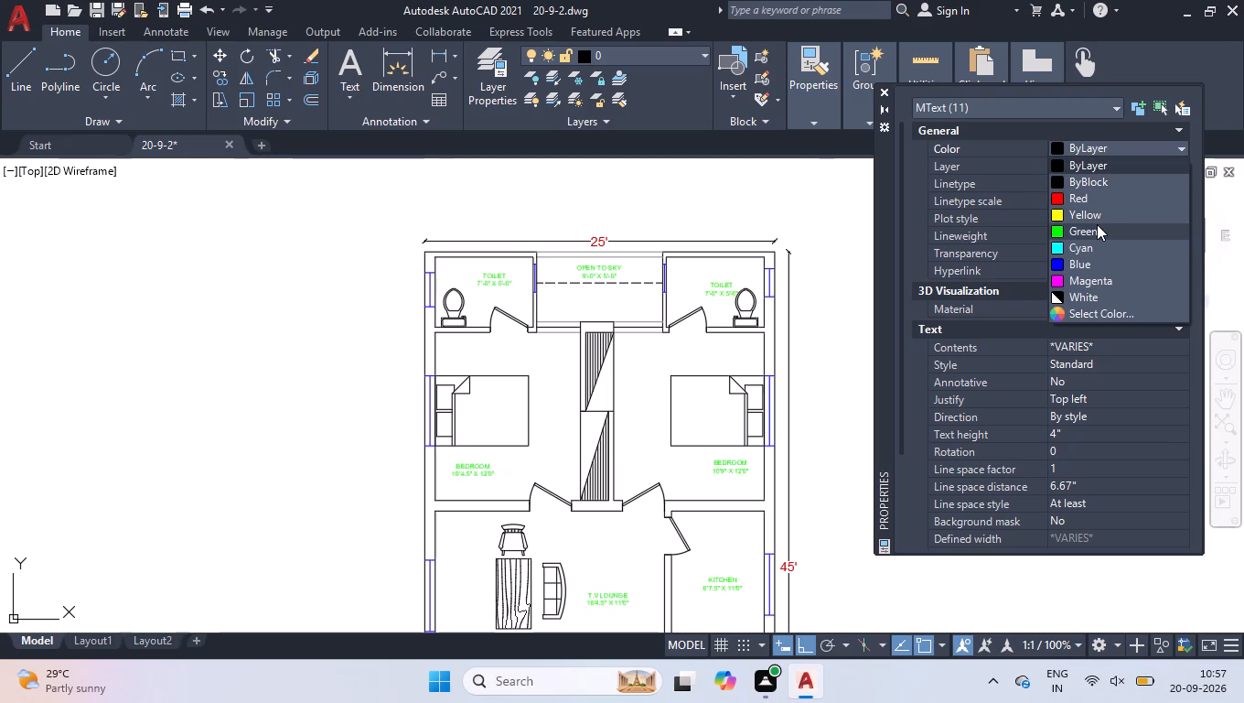
{"action": "left_click", "coordinate": [1097, 224]}
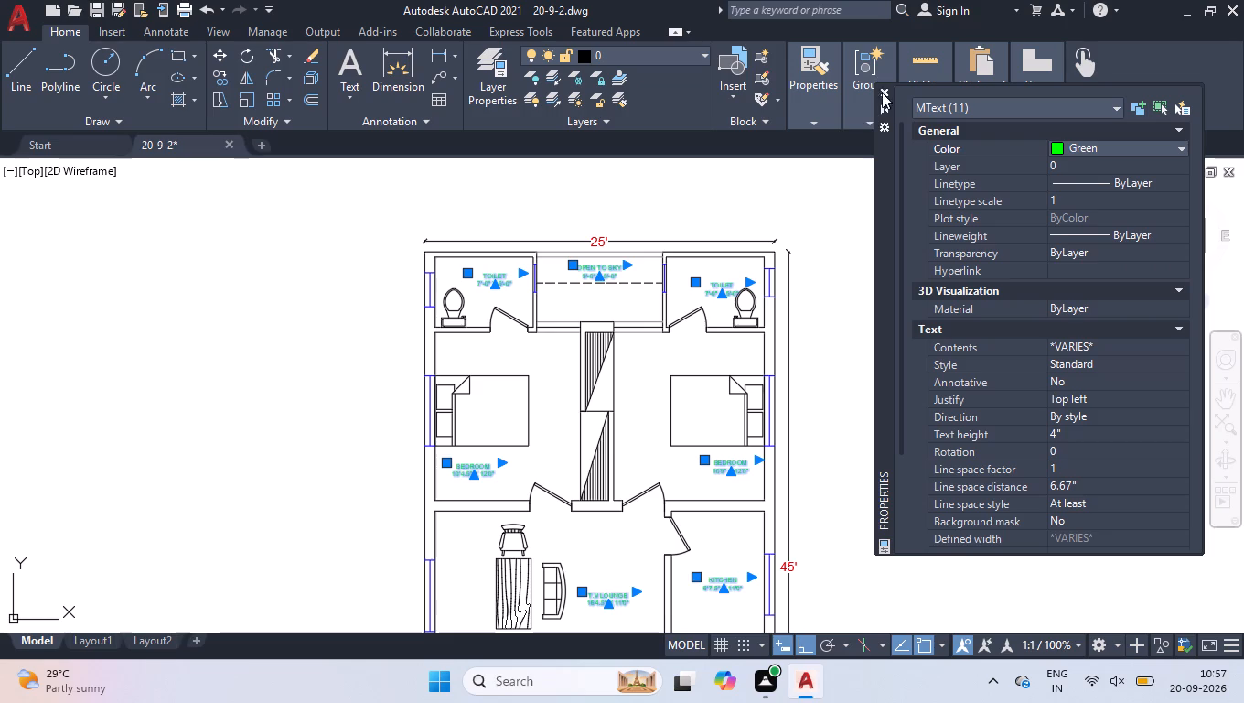
{"action": "left_click", "coordinate": [888, 98]}
{"action": "right_click", "coordinate": [835, 330]}
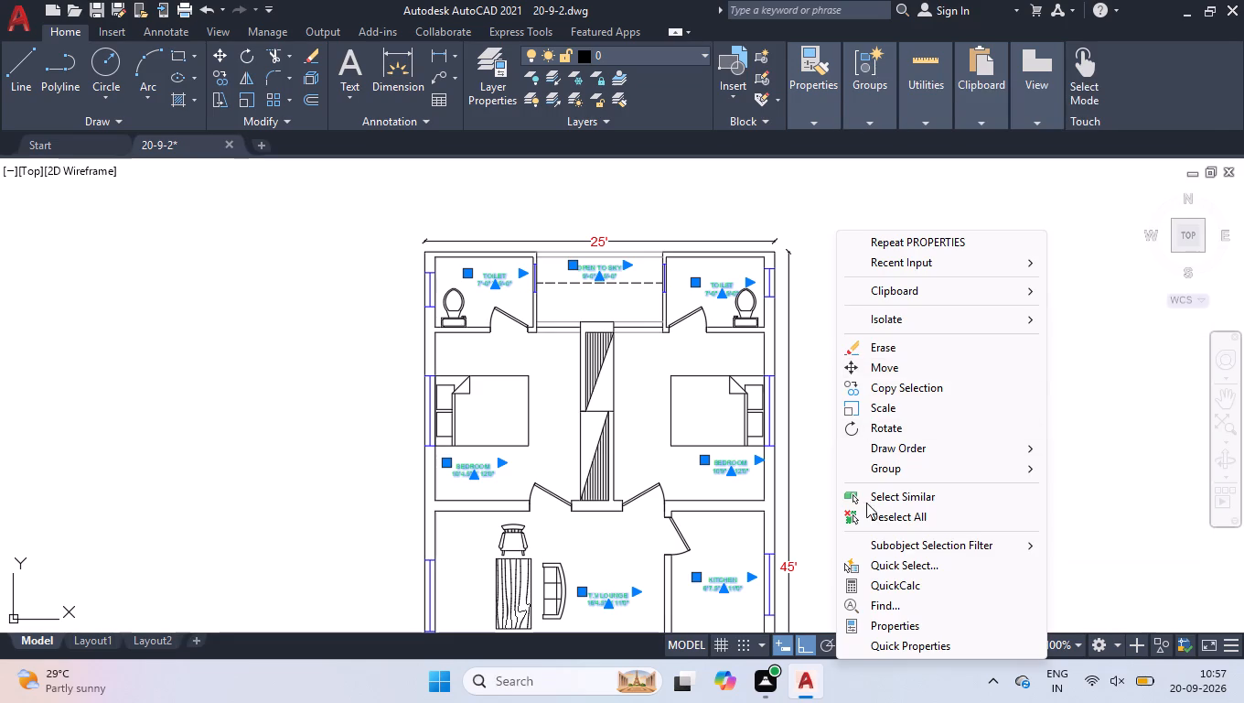
{"action": "left_click", "coordinate": [852, 514]}
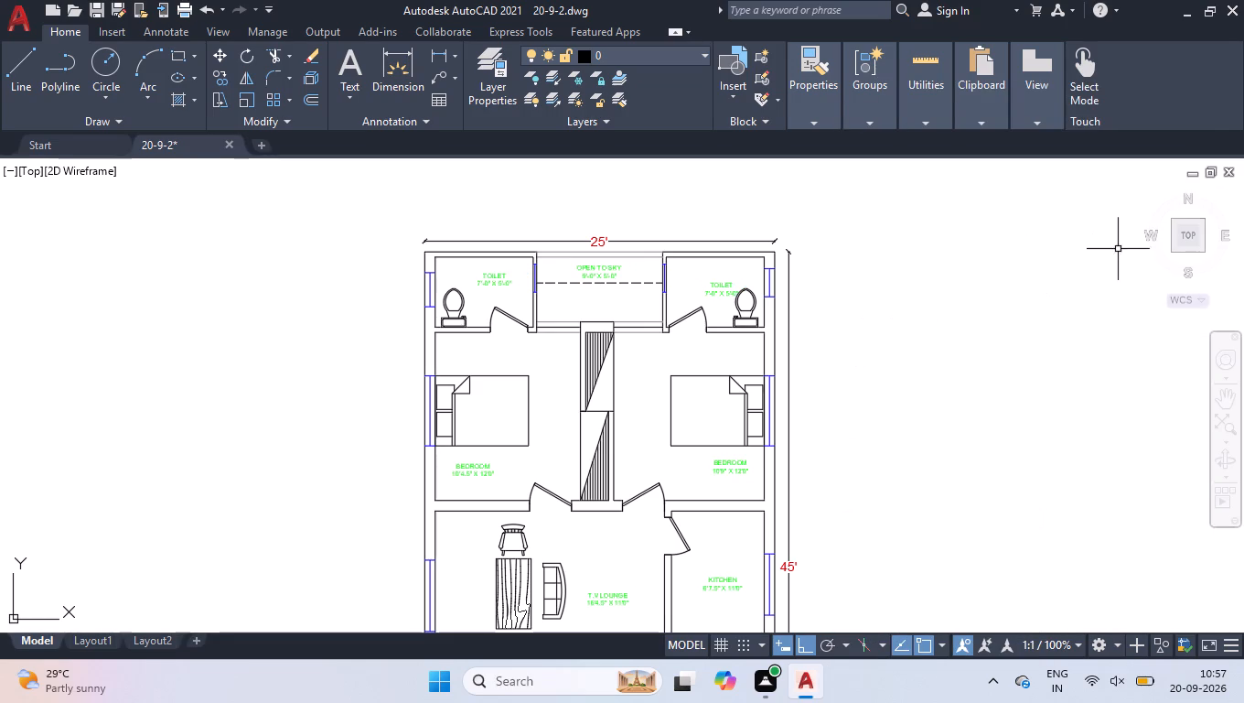
With Ortho off, move the TOILET label near the 10'9" X 12'0" bedroom about 1'-6" diagonally upward, clear of the toilet fixture.
{"action": "left_click", "coordinate": [1191, 240]}
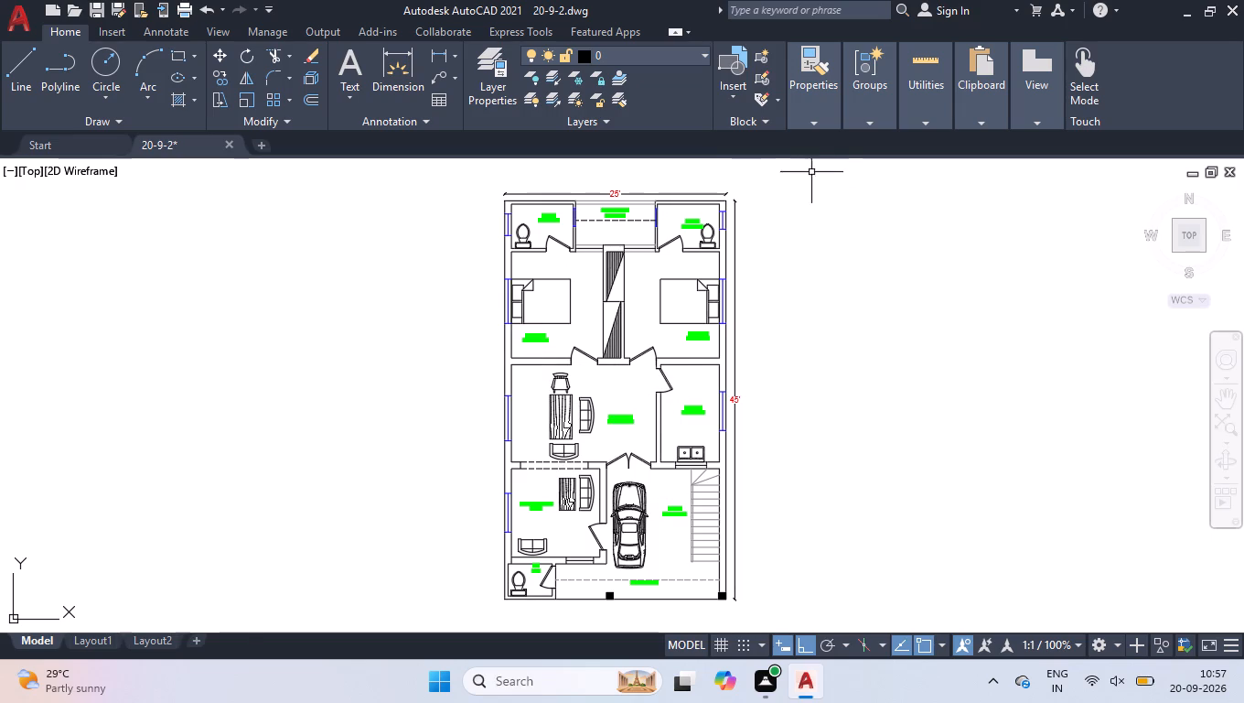
{"action": "scroll", "coordinate": [746, 179], "scroll_direction": "up", "scroll_amount": 3}
{"action": "scroll", "coordinate": [515, 416], "scroll_direction": "up", "scroll_amount": 1}
{"action": "left_click", "coordinate": [514, 393]}
{"action": "left_click", "coordinate": [466, 297]}
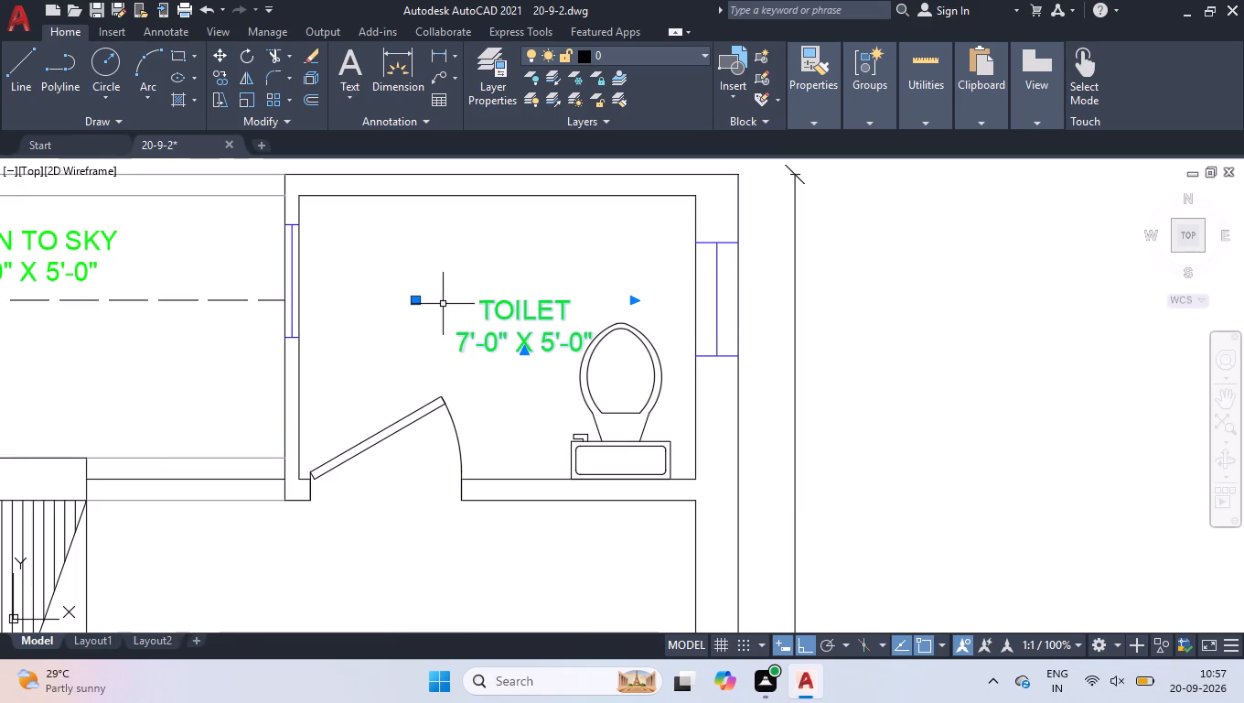
{"action": "left_click", "coordinate": [414, 301]}
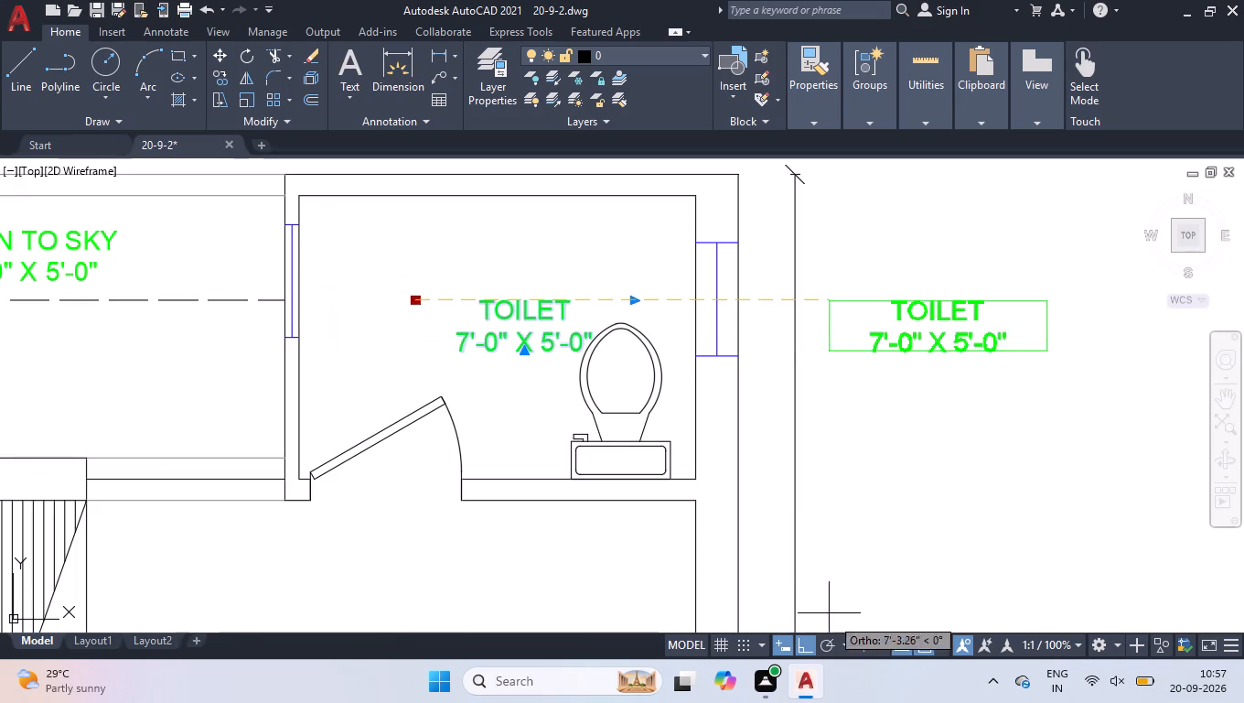
{"action": "left_click", "coordinate": [827, 651]}
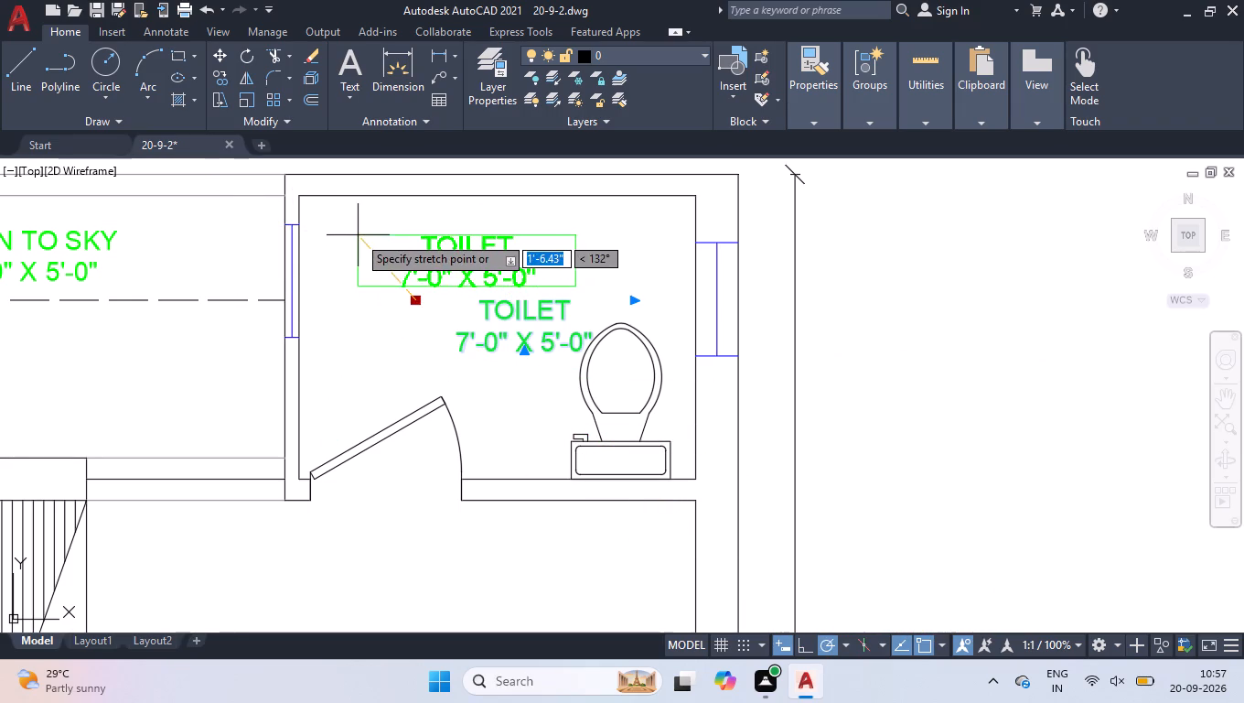
{"action": "left_click", "coordinate": [358, 235]}
Narrow the text frame of that moved TOILET label slightly and deselect it.
{"action": "scroll", "coordinate": [554, 238], "scroll_direction": "up", "scroll_amount": 2}
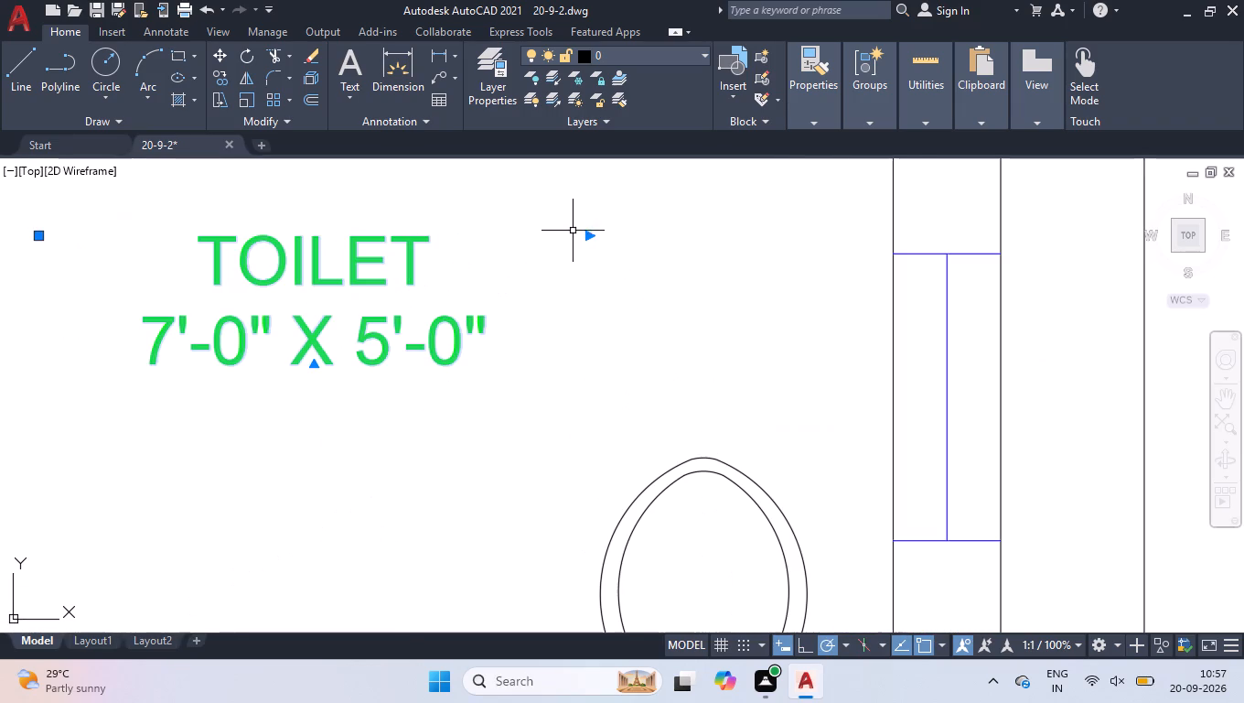
{"action": "left_click", "coordinate": [588, 238]}
{"action": "left_click", "coordinate": [512, 232]}
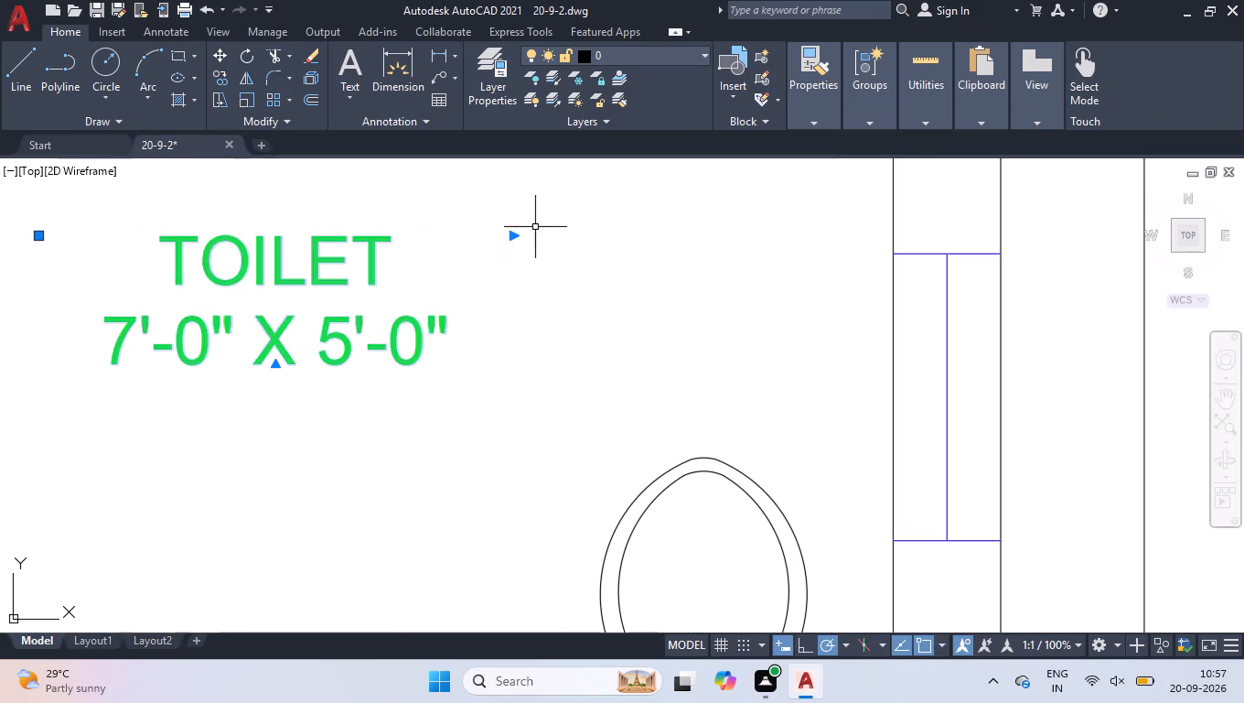
{"action": "scroll", "coordinate": [541, 227], "scroll_direction": "down", "scroll_amount": 3}
{"action": "right_click", "coordinate": [885, 275]}
{"action": "left_click", "coordinate": [938, 525]}
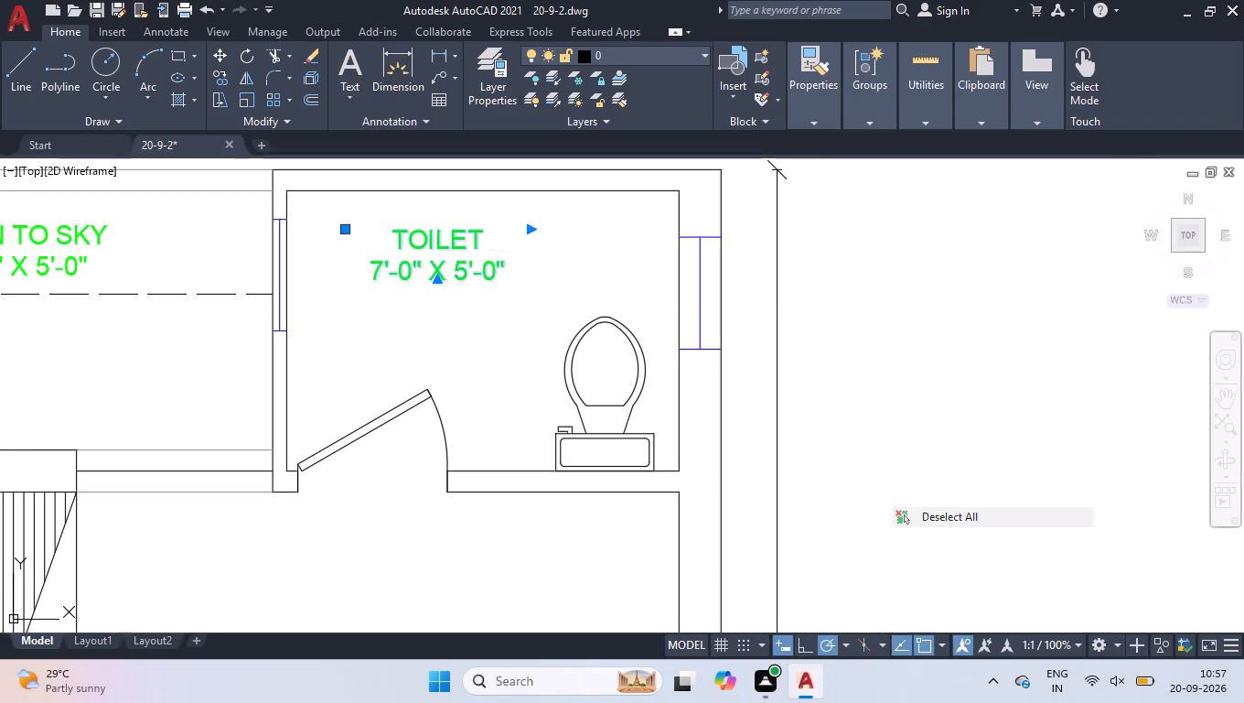
Set the text height of all the room labels to 5", selecting them as similar to the OPEN TO SKY label.
{"action": "scroll", "coordinate": [908, 449], "scroll_direction": "down", "scroll_amount": 3}
{"action": "scroll", "coordinate": [783, 258], "scroll_direction": "down", "scroll_amount": 2}
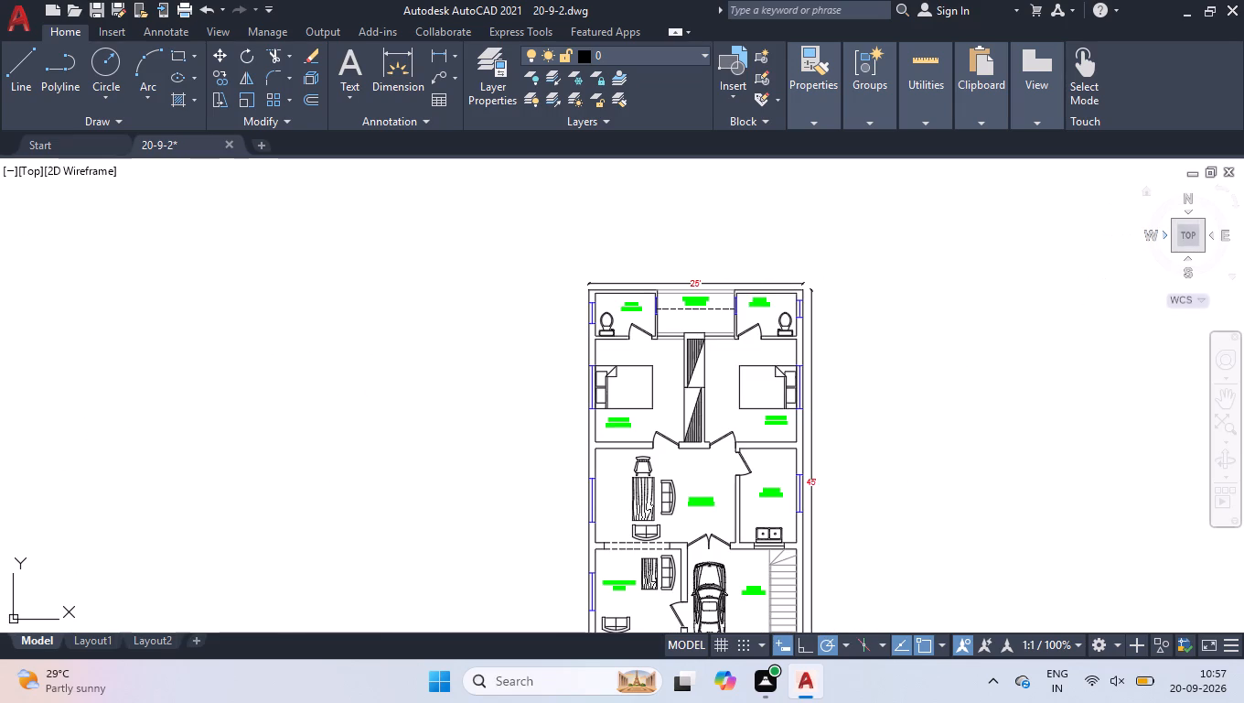
{"action": "left_click", "coordinate": [1187, 237]}
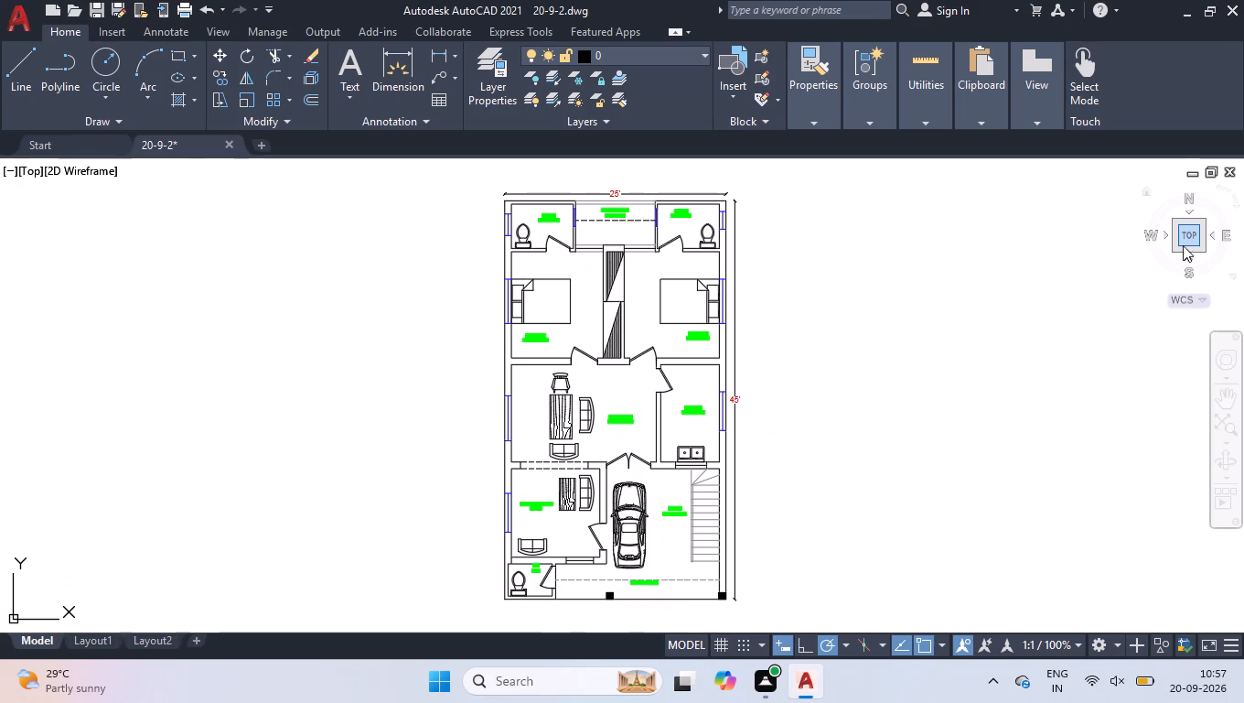
{"action": "scroll", "coordinate": [1211, 279], "scroll_direction": "up", "scroll_amount": 1}
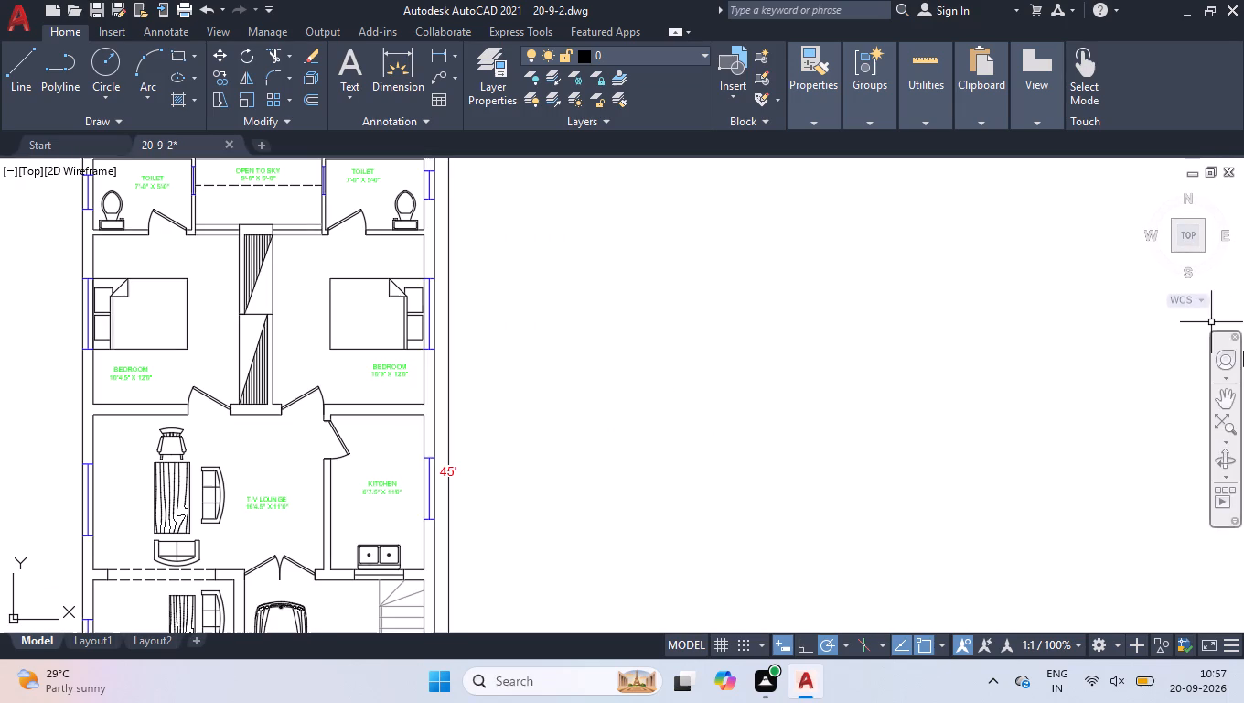
{"action": "left_click", "coordinate": [1185, 233]}
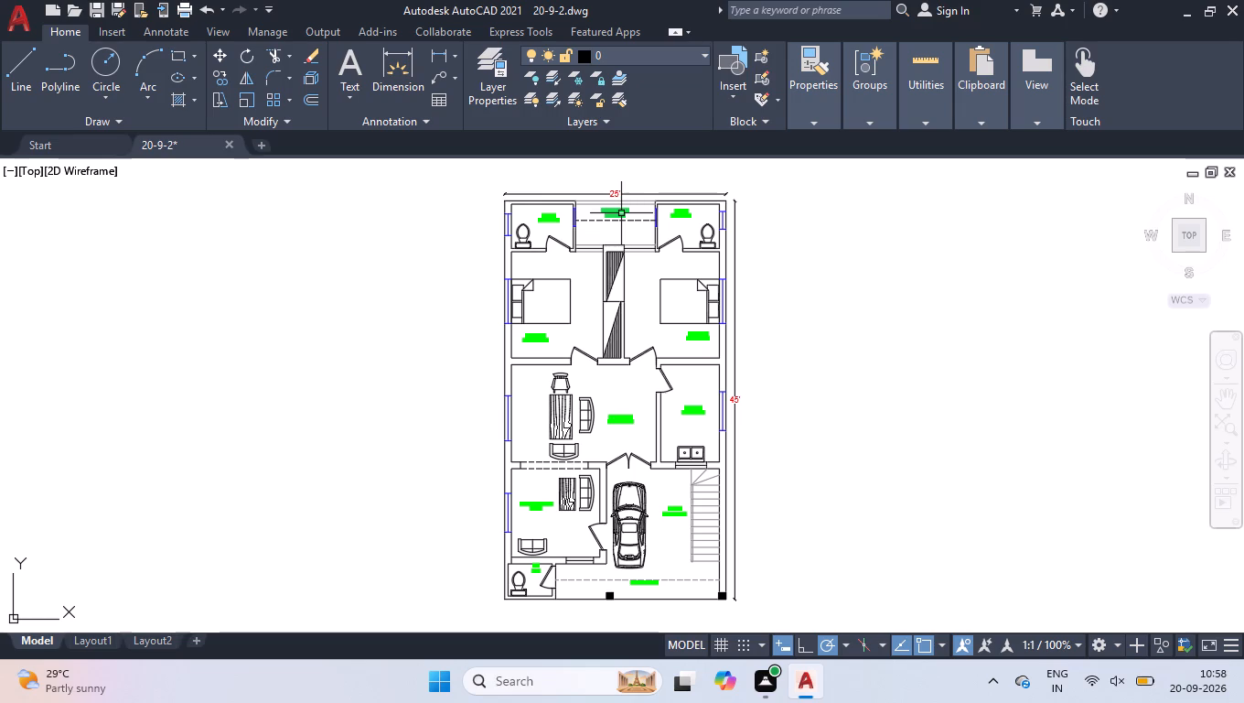
{"action": "left_click", "coordinate": [621, 213]}
{"action": "scroll", "coordinate": [619, 221], "scroll_direction": "up", "scroll_amount": 4}
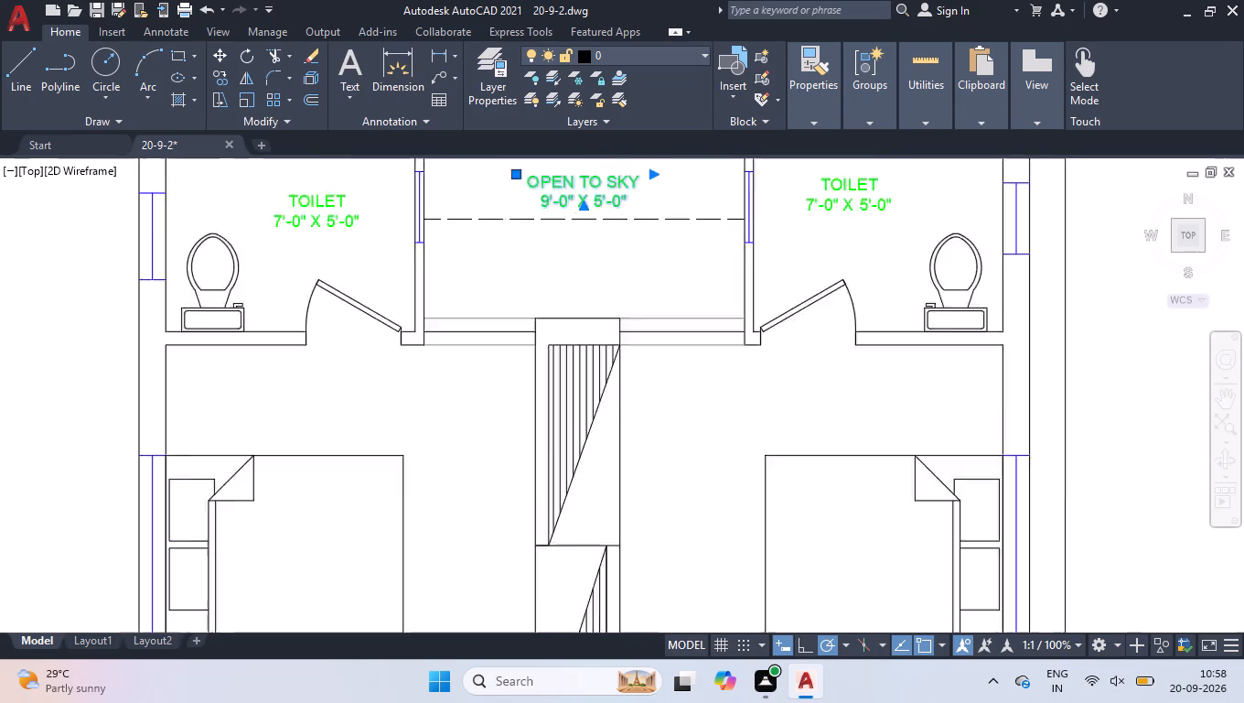
{"action": "right_click", "coordinate": [613, 186]}
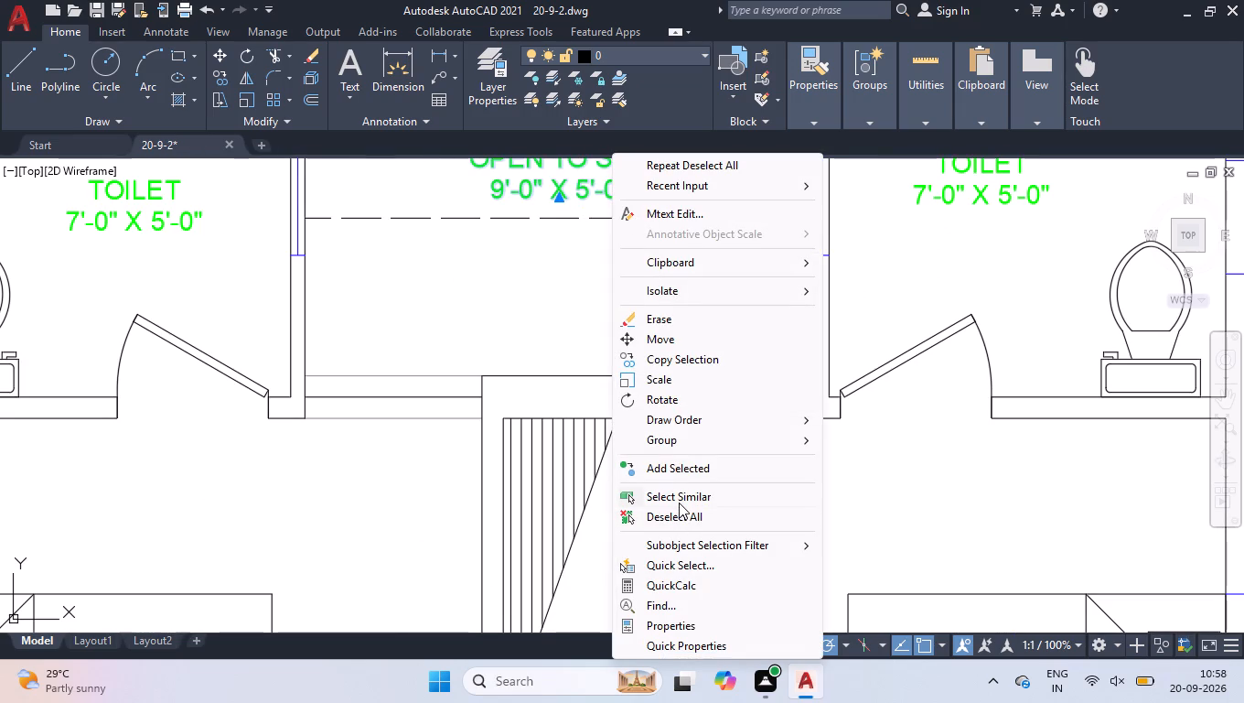
{"action": "left_click", "coordinate": [679, 503]}
{"action": "scroll", "coordinate": [642, 302], "scroll_direction": "down", "scroll_amount": 3}
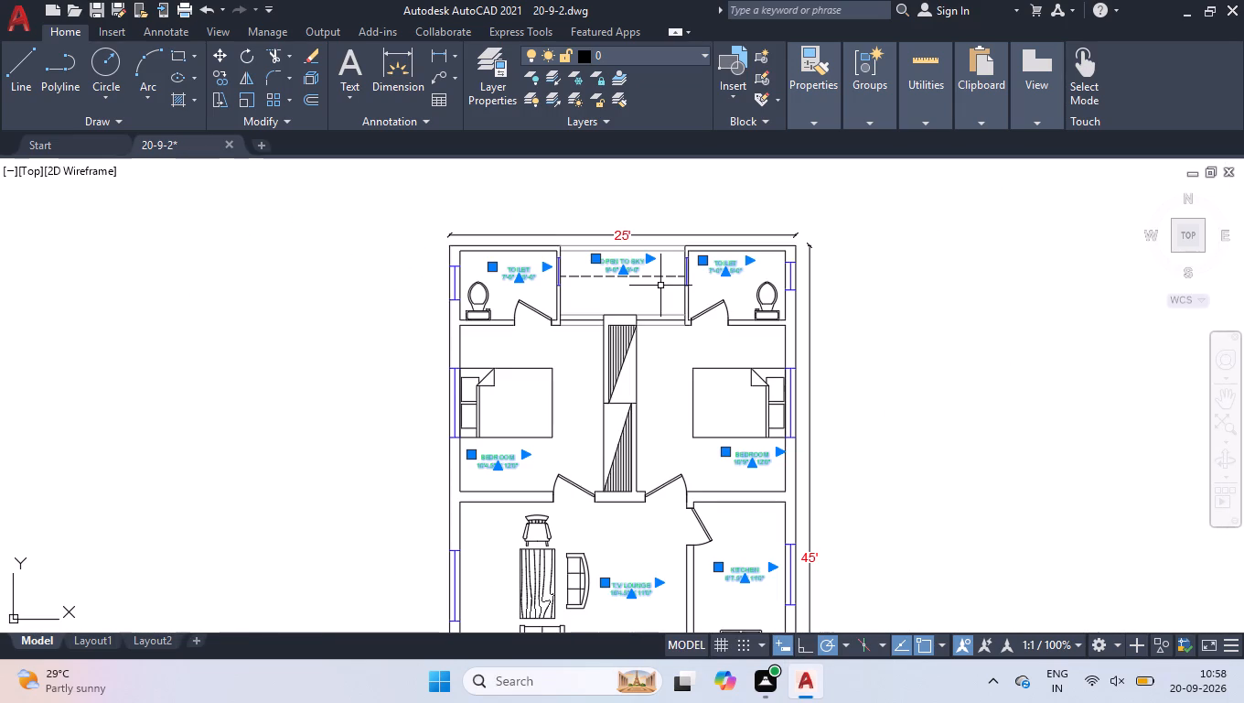
{"action": "key", "text": "ctrl+1"}
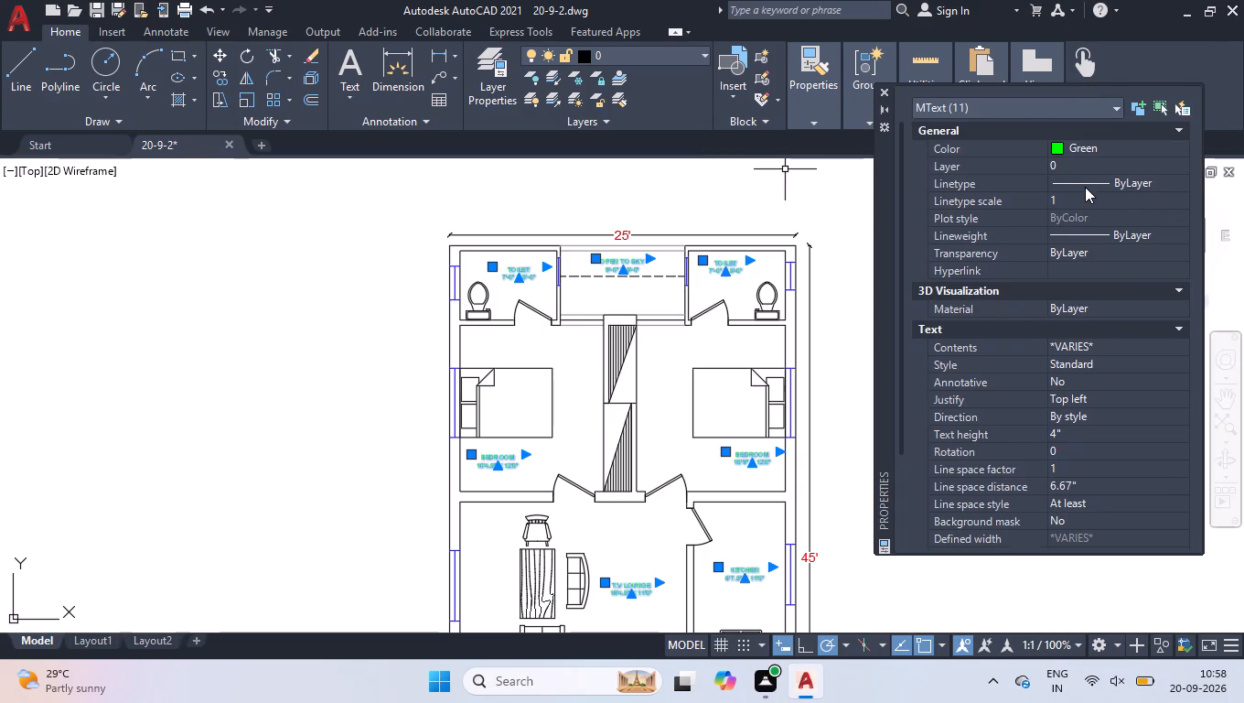
{"action": "left_click", "coordinate": [1079, 432]}
{"action": "key", "text": "5"}
{"action": "key", "text": "Return"}
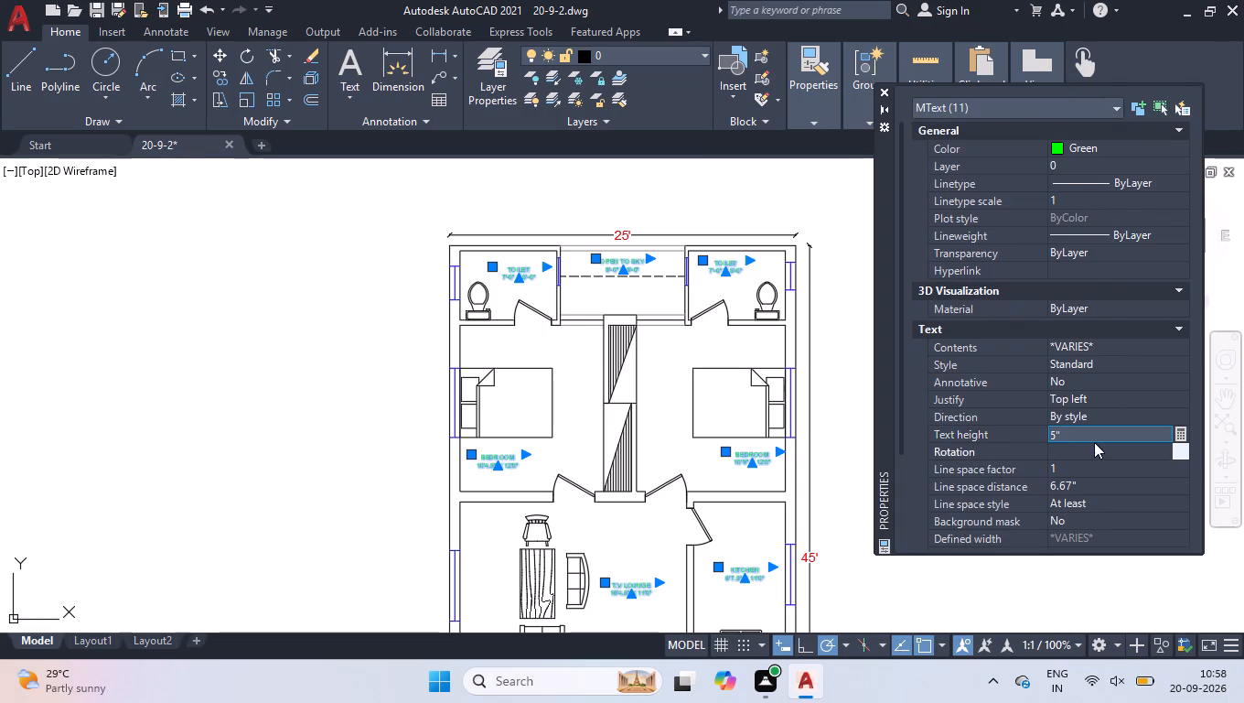
{"action": "left_click", "coordinate": [882, 91]}
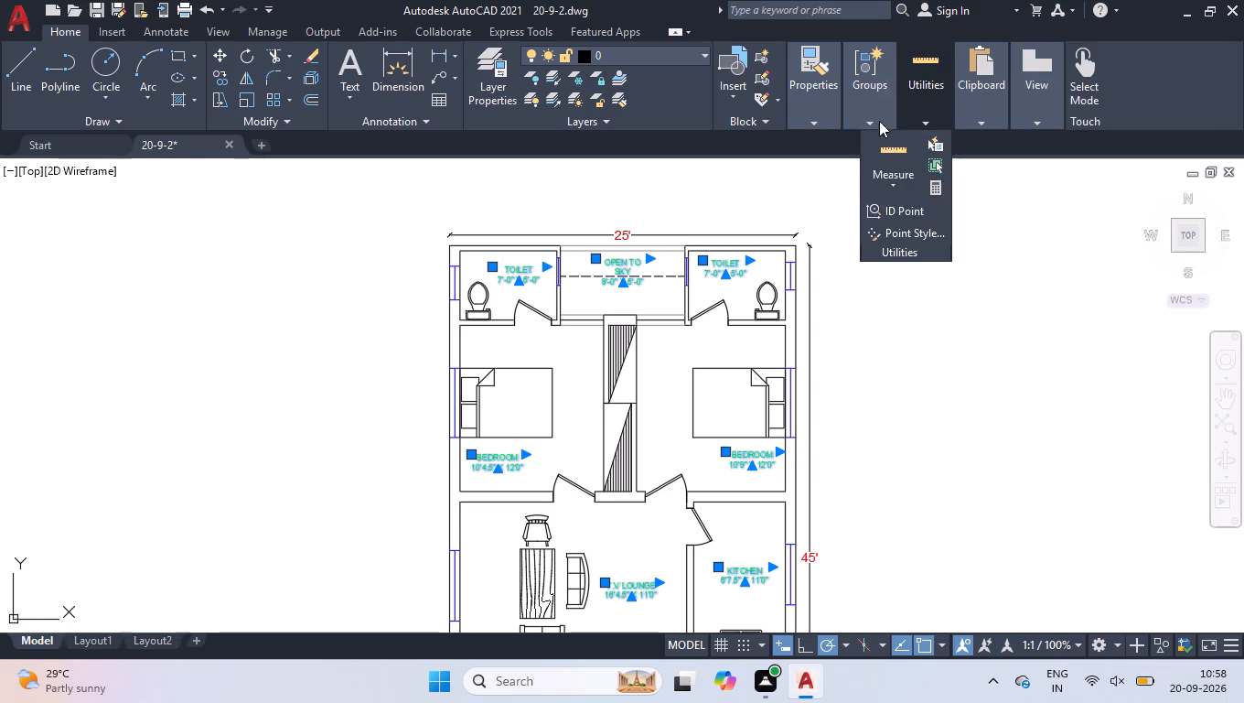
Widen the OPEN TO SKY label's text frame so its name fits on one line.
{"action": "scroll", "coordinate": [572, 275], "scroll_direction": "up", "scroll_amount": 2}
{"action": "scroll", "coordinate": [556, 302], "scroll_direction": "down", "scroll_amount": 1}
{"action": "scroll", "coordinate": [667, 257], "scroll_direction": "up", "scroll_amount": 2}
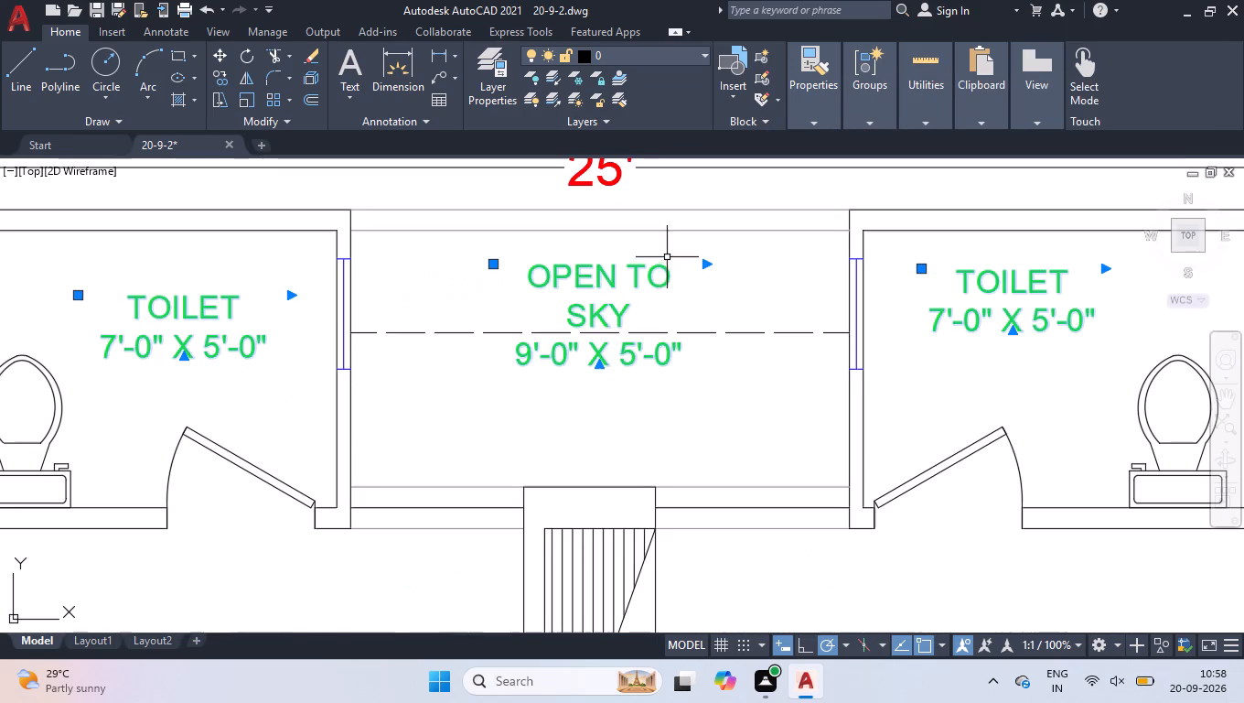
{"action": "left_click", "coordinate": [707, 261]}
{"action": "left_click", "coordinate": [774, 249]}
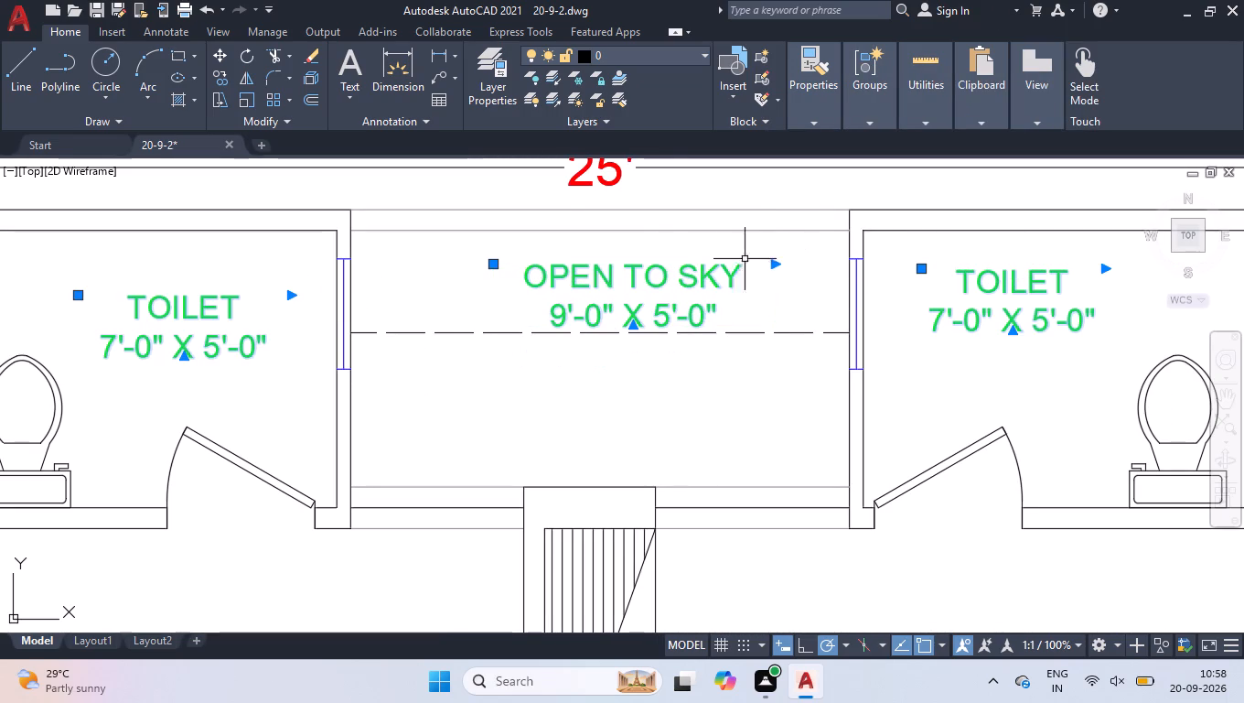
{"action": "scroll", "coordinate": [567, 244], "scroll_direction": "down", "scroll_amount": 3}
{"action": "scroll", "coordinate": [583, 332], "scroll_direction": "down", "scroll_amount": 1}
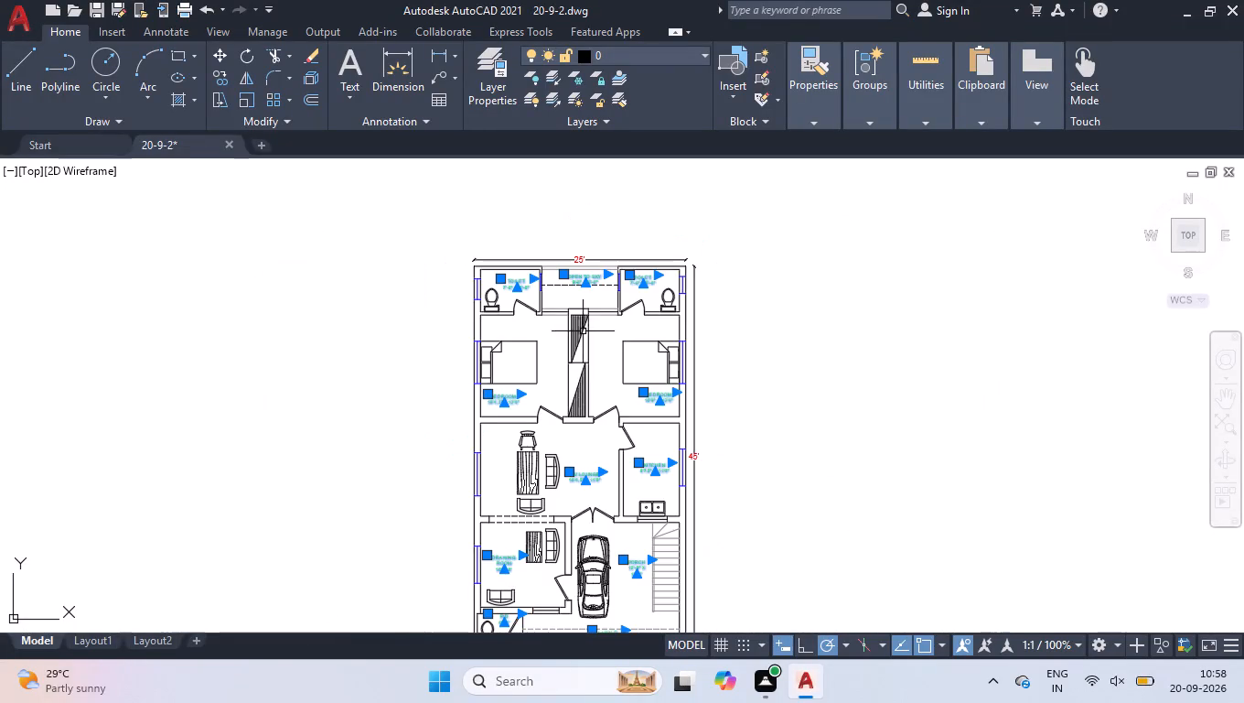
Deselect all the room labels.
{"action": "scroll", "coordinate": [603, 361], "scroll_direction": "down", "scroll_amount": 1}
{"action": "right_click", "coordinate": [725, 489]}
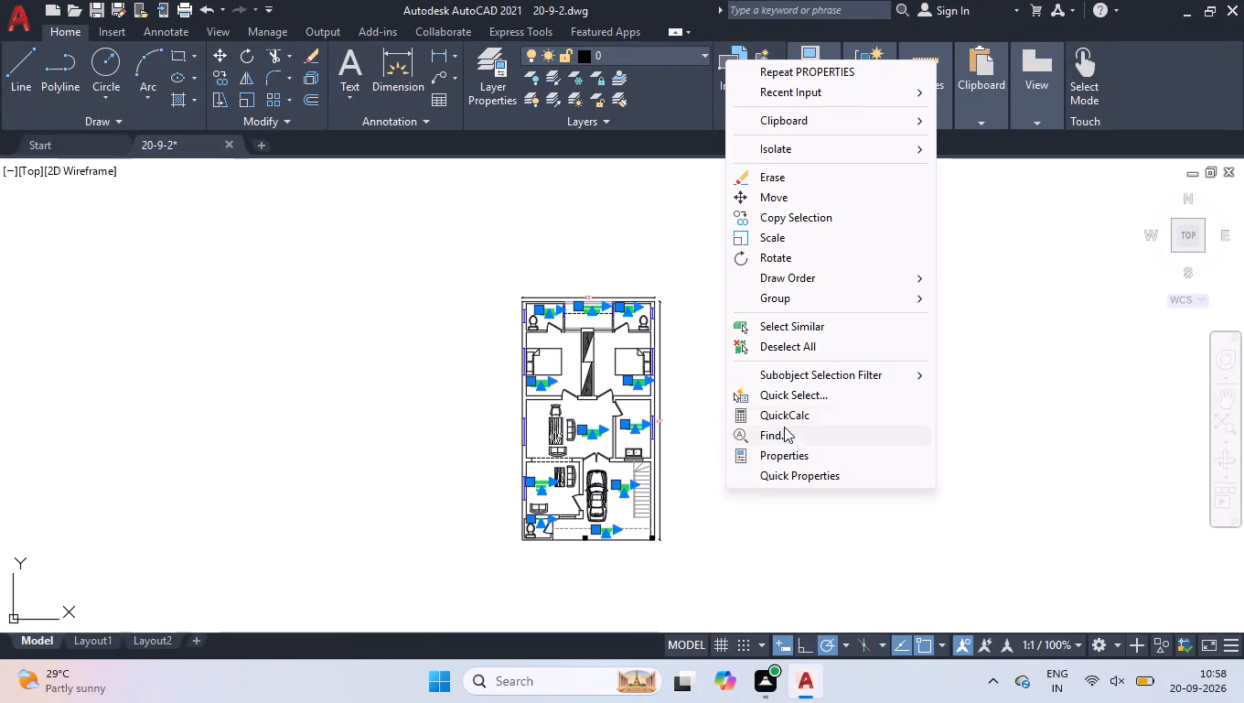
{"action": "left_click", "coordinate": [785, 348]}
Shift the PORCH label about 8" towards the car, widen its text frame so the dimensions fit on one line, and deselect it.
{"action": "scroll", "coordinate": [647, 542], "scroll_direction": "up", "scroll_amount": 3}
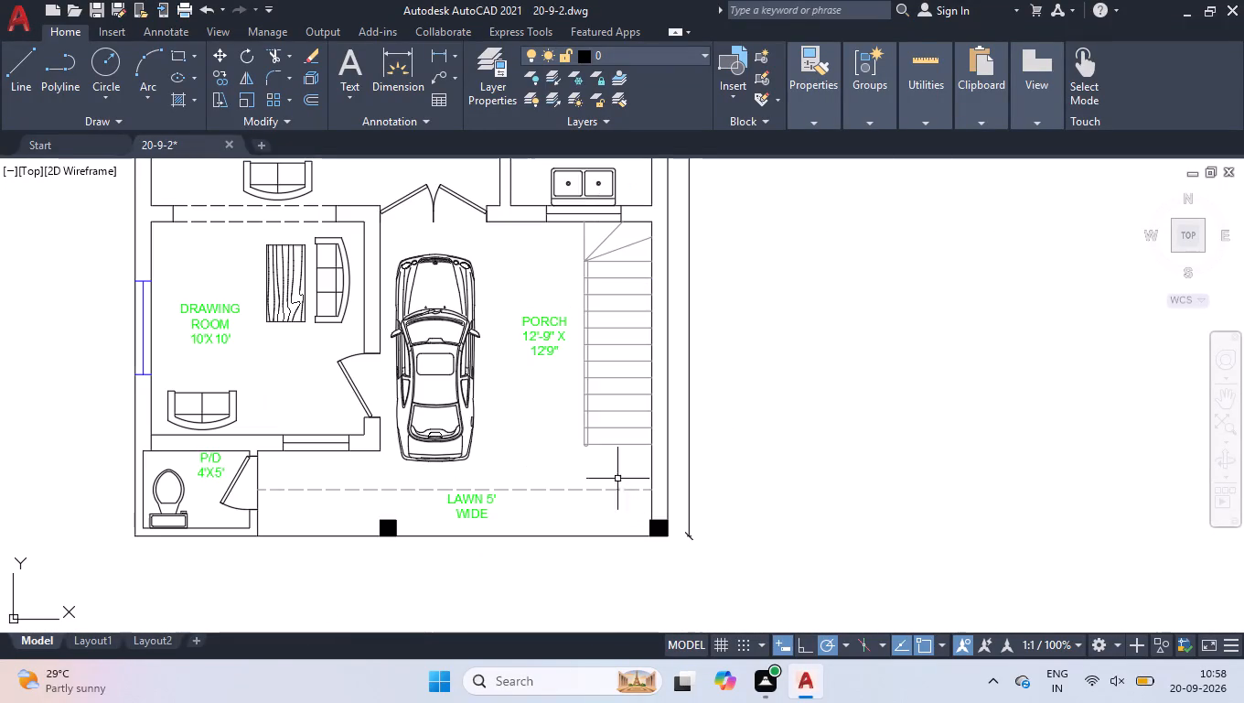
{"action": "scroll", "coordinate": [545, 342], "scroll_direction": "up", "scroll_amount": 2}
{"action": "left_click", "coordinate": [546, 314]}
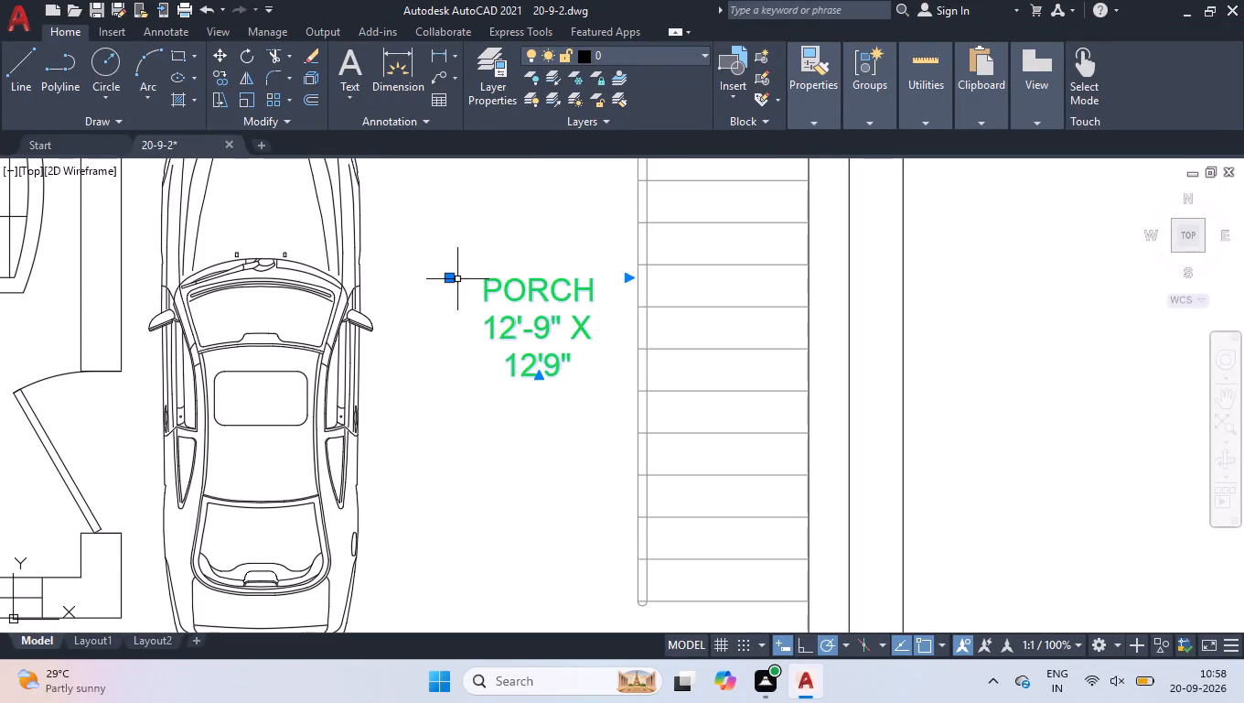
{"action": "left_click", "coordinate": [449, 275]}
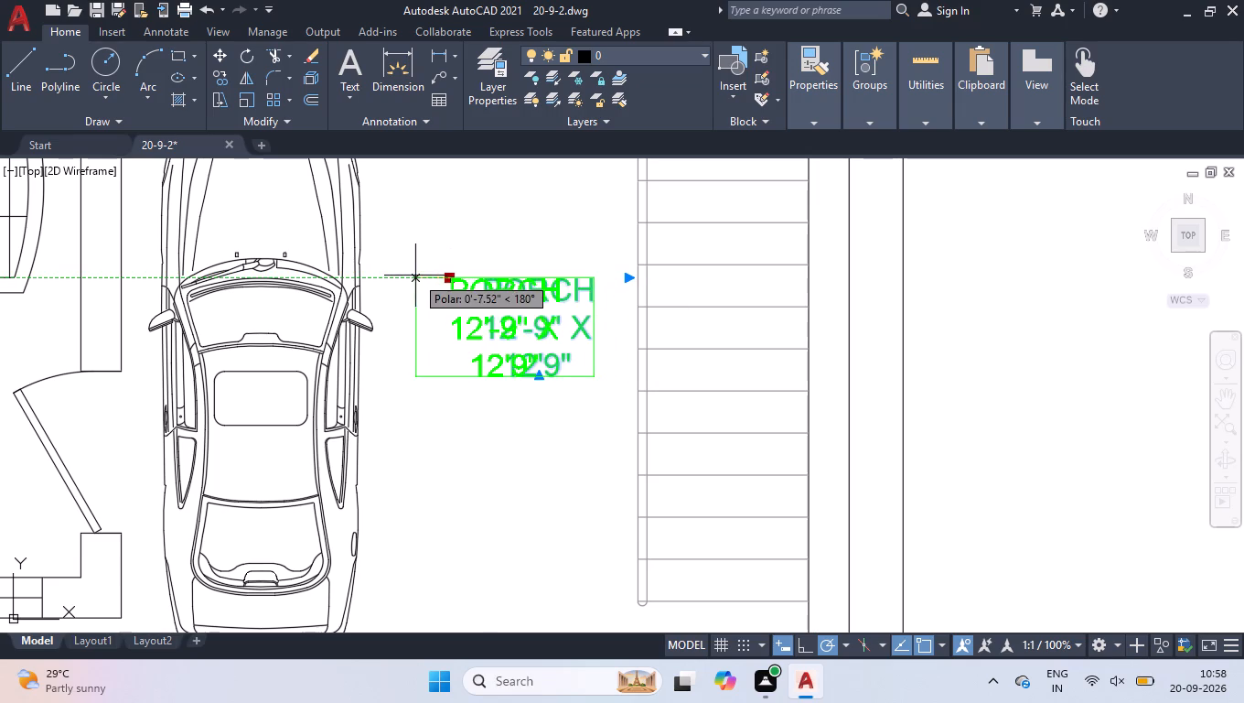
{"action": "left_click", "coordinate": [411, 276]}
{"action": "left_click", "coordinate": [592, 277]}
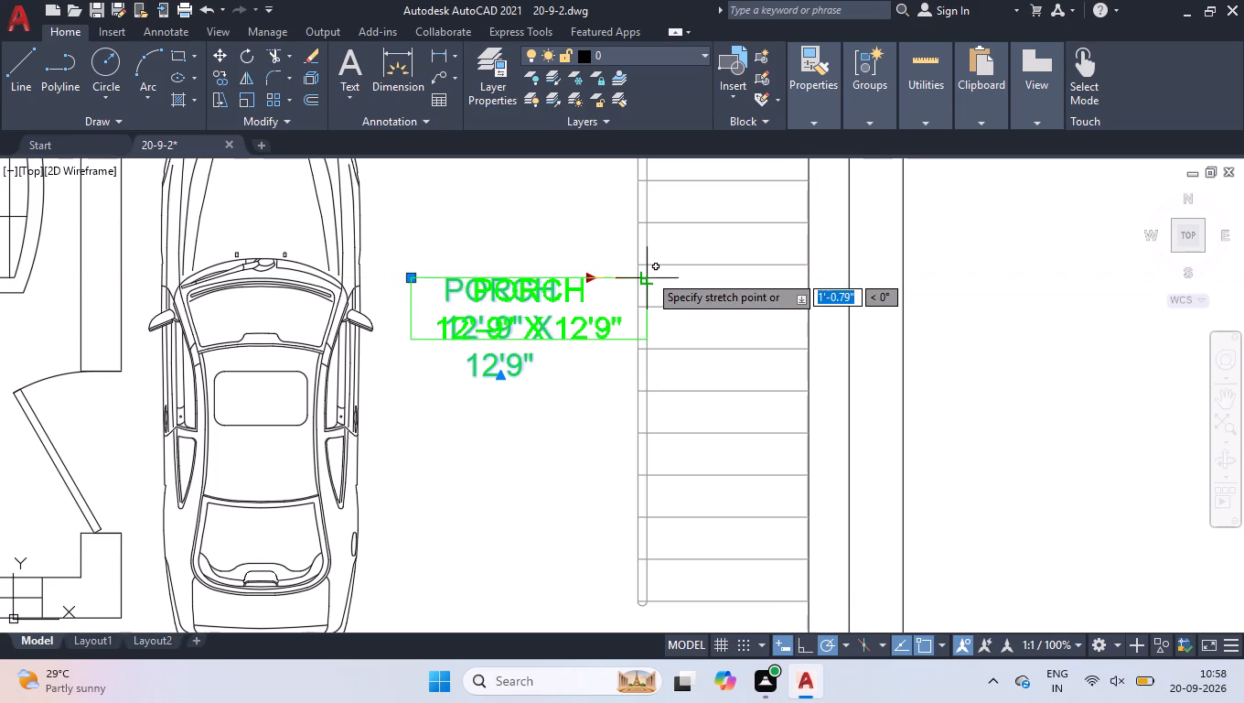
{"action": "left_click", "coordinate": [649, 274]}
{"action": "right_click", "coordinate": [565, 242]}
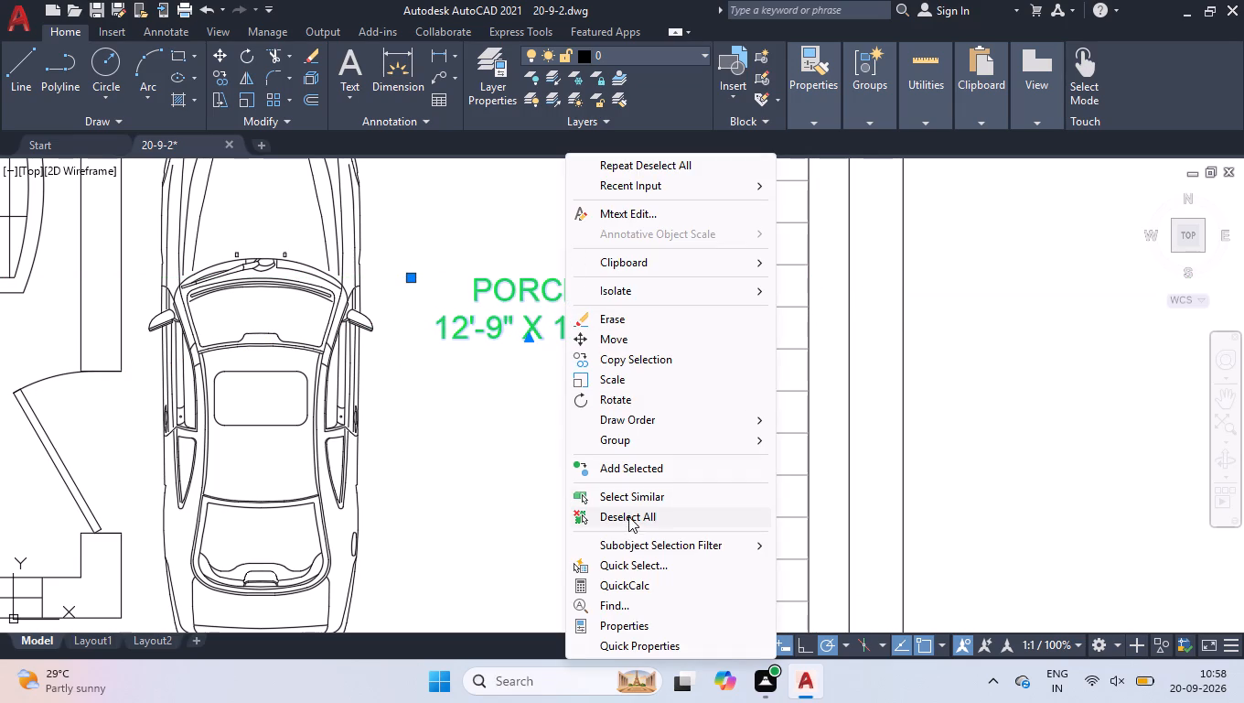
{"action": "left_click", "coordinate": [628, 516]}
With Ortho on, draw a vertical line about 3'-6.5" long up the middle of the stairs, starting just below the lowest tread.
{"action": "scroll", "coordinate": [599, 412], "scroll_direction": "down", "scroll_amount": 2}
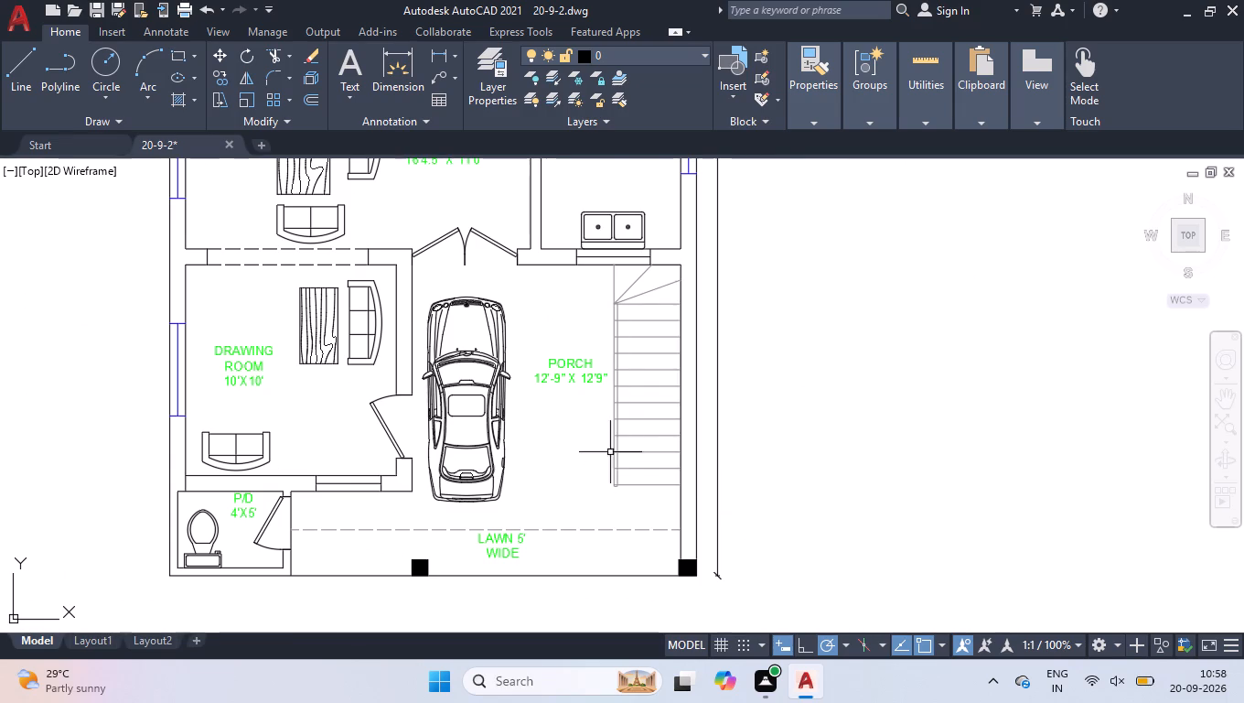
{"action": "scroll", "coordinate": [610, 450], "scroll_direction": "up", "scroll_amount": 2}
{"action": "scroll", "coordinate": [718, 446], "scroll_direction": "down", "scroll_amount": 2}
{"action": "scroll", "coordinate": [692, 364], "scroll_direction": "up", "scroll_amount": 1}
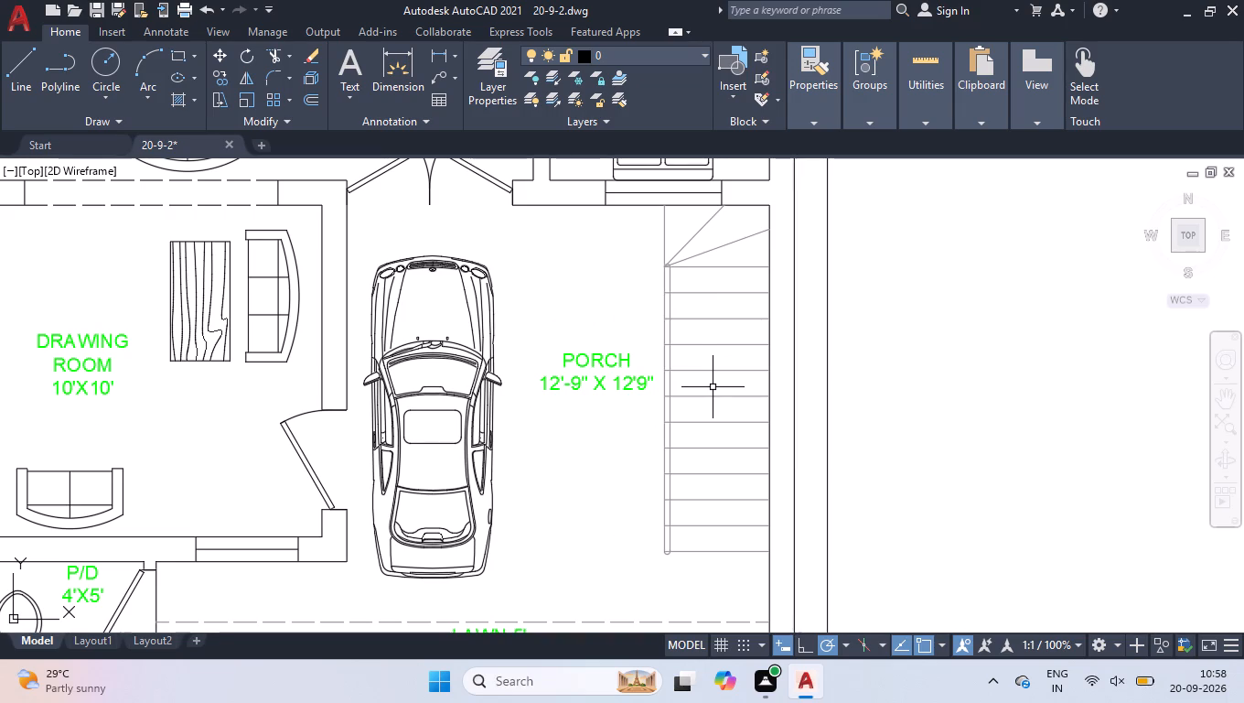
{"action": "key", "text": "l"}
{"action": "key", "text": "Return"}
{"action": "scroll", "coordinate": [753, 554], "scroll_direction": "up", "scroll_amount": 1}
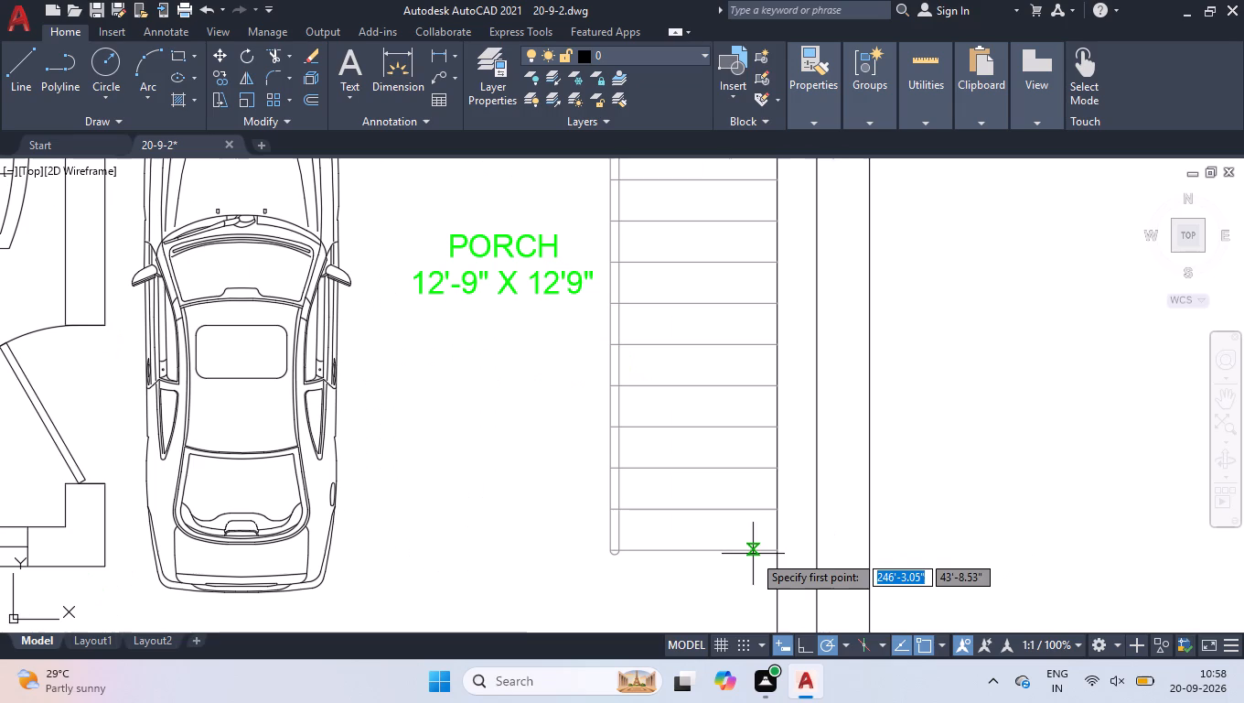
{"action": "left_click", "coordinate": [696, 573]}
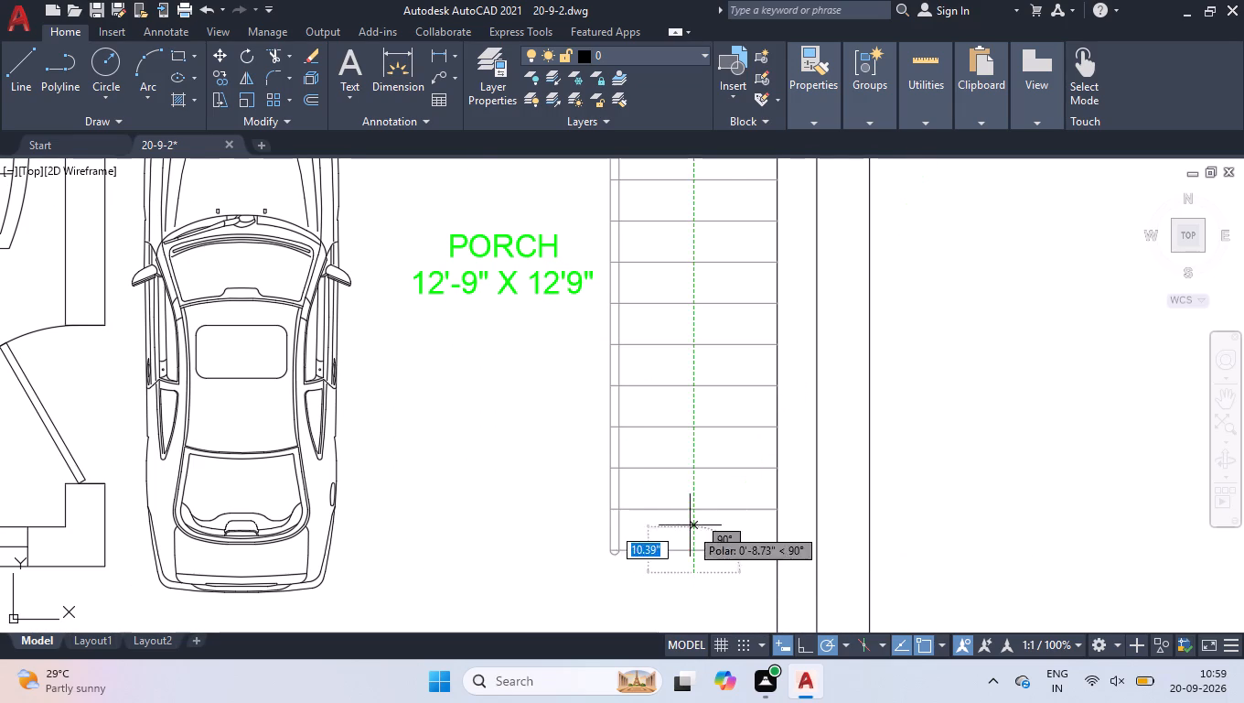
{"action": "left_click", "coordinate": [809, 647]}
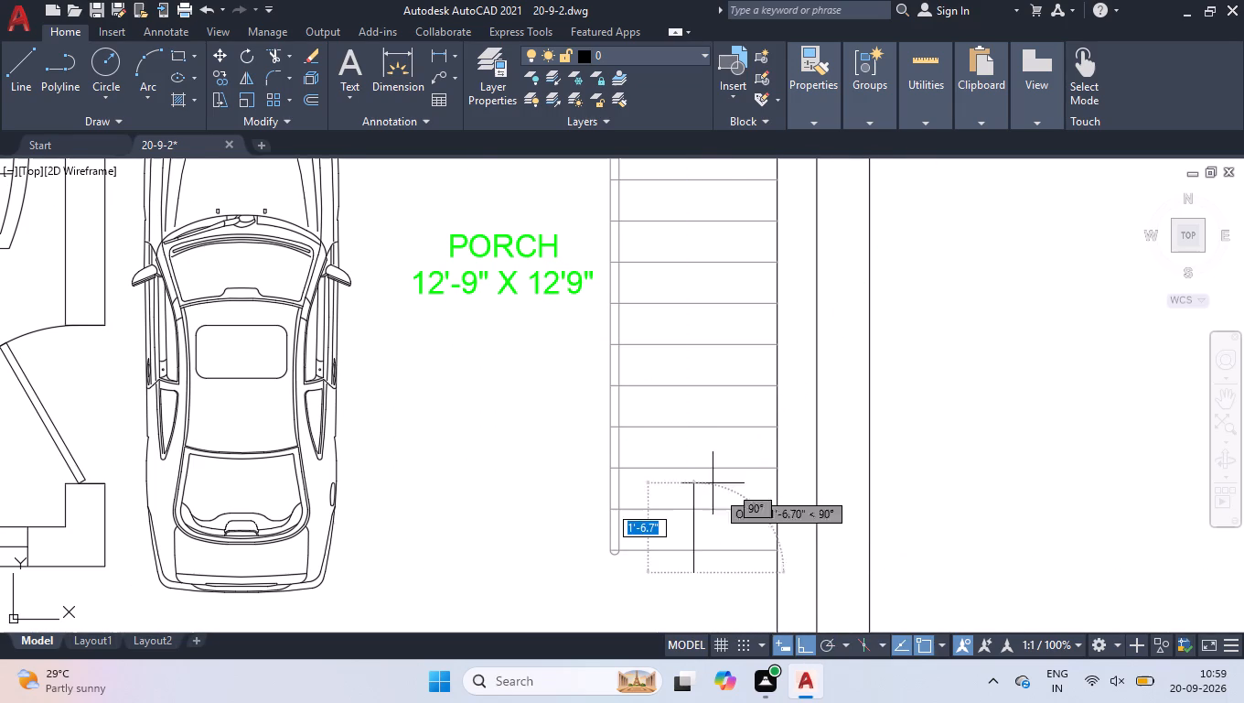
{"action": "left_click", "coordinate": [692, 386]}
Continue the line 3" towards the porch, and with Polar tracking on, about 1'-6" up to the second tread line above, forming half an arrowhead.
{"action": "key", "text": "3"}
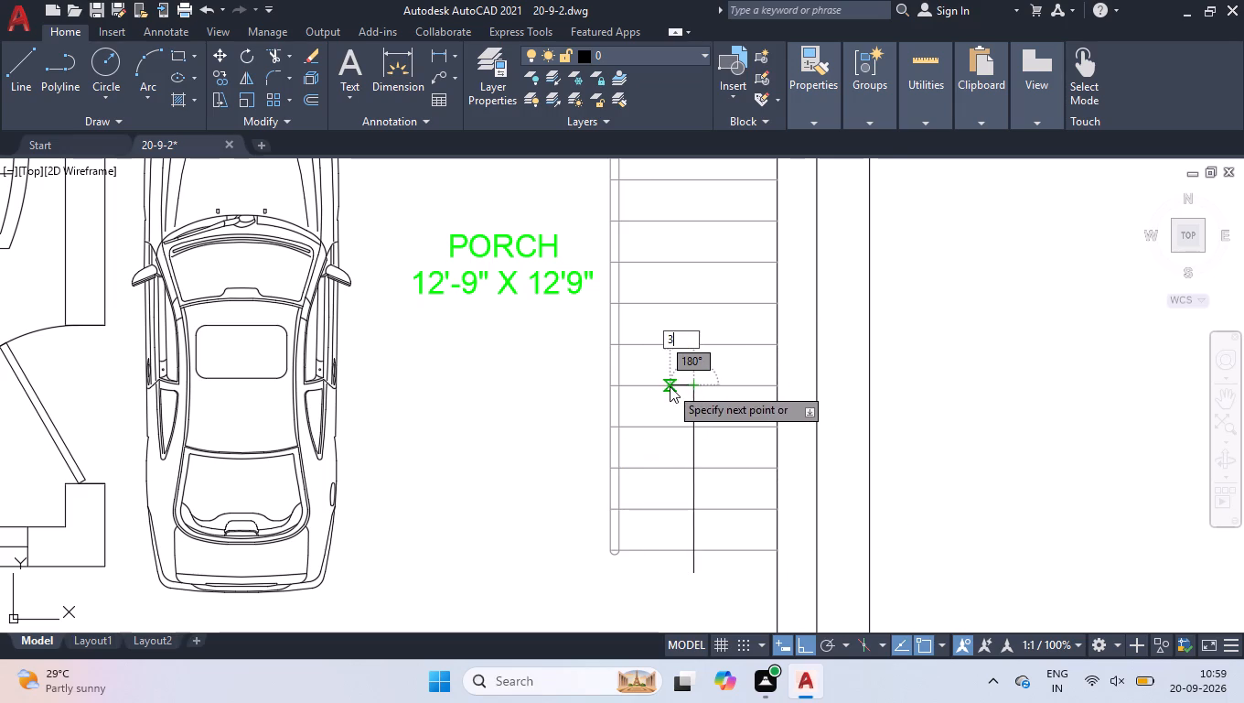
{"action": "key", "text": "Return"}
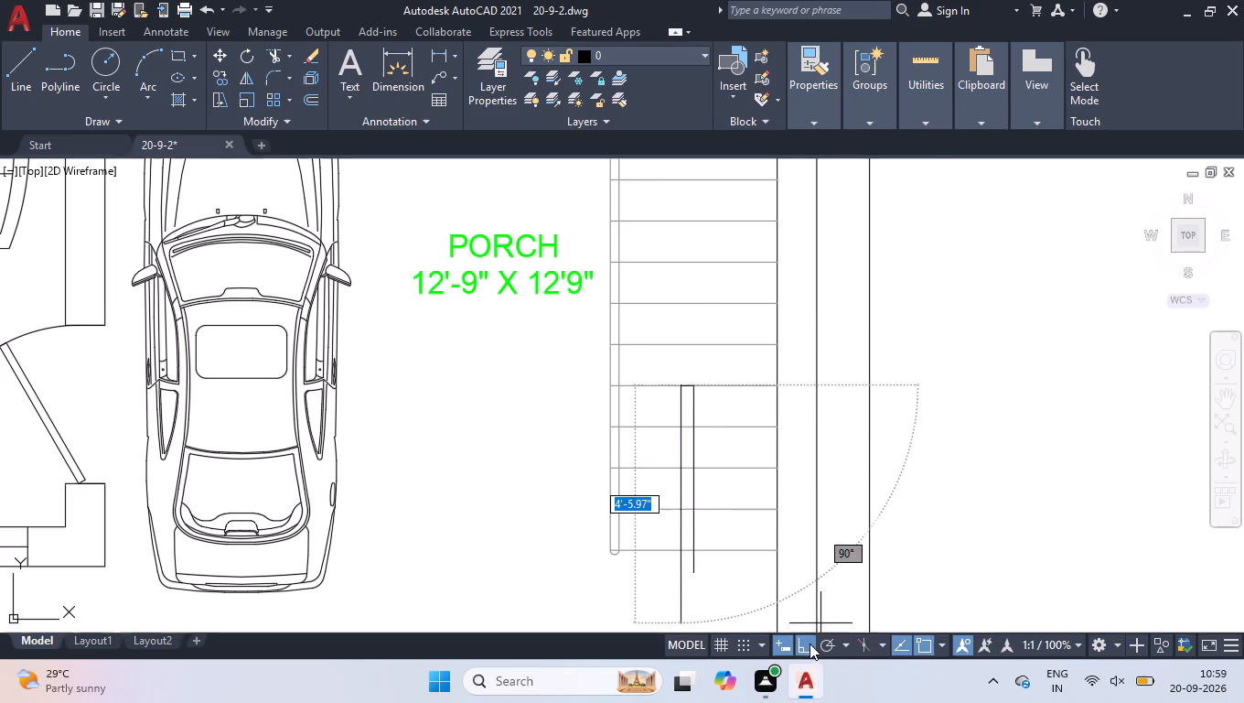
{"action": "left_click", "coordinate": [827, 646]}
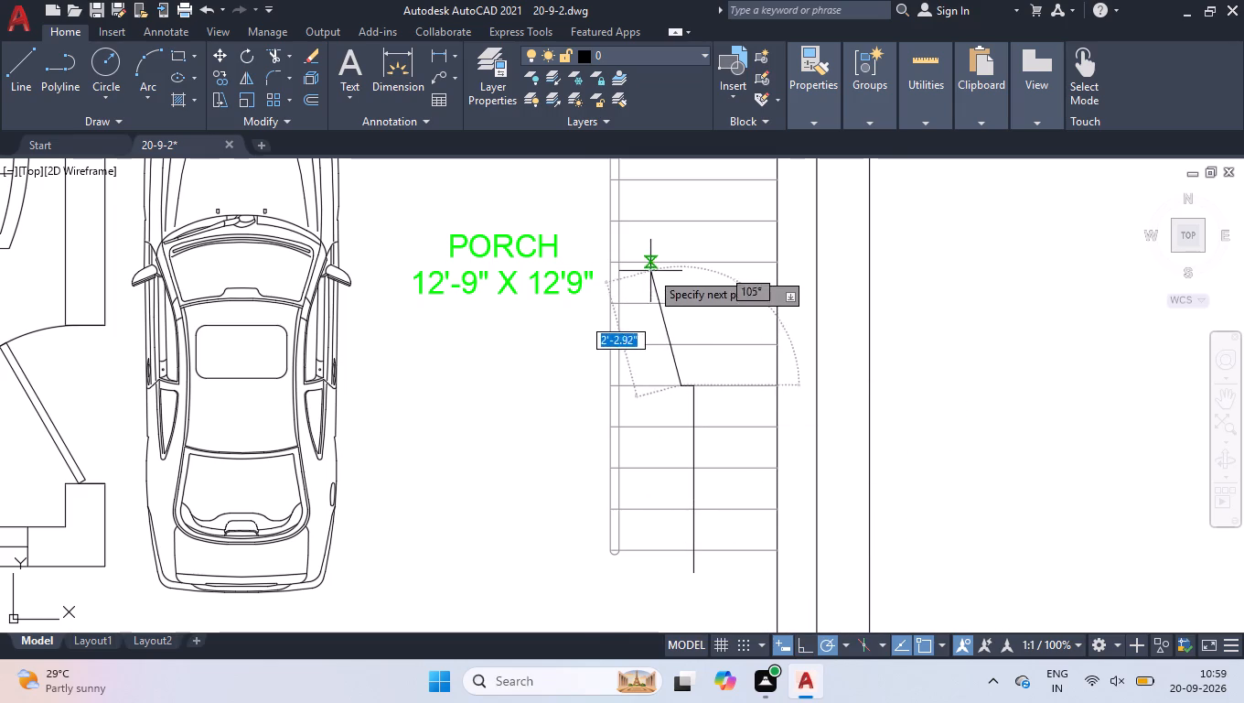
{"action": "scroll", "coordinate": [650, 270], "scroll_direction": "up", "scroll_amount": 1}
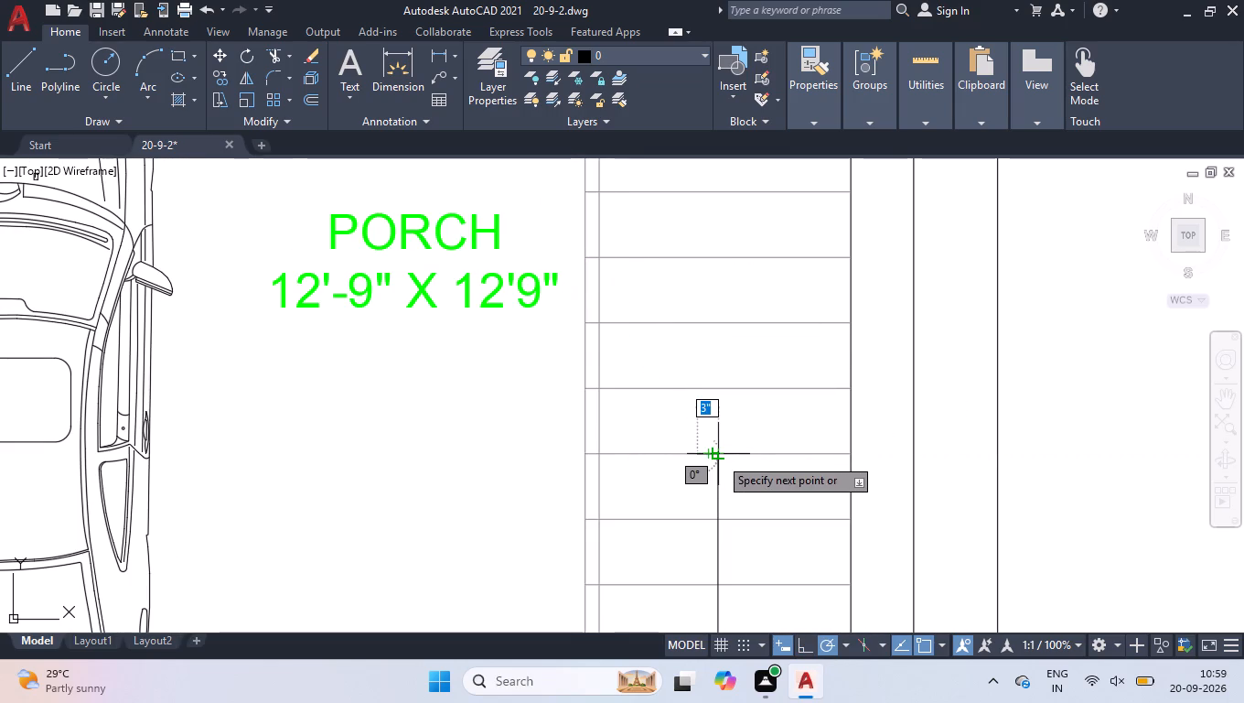
{"action": "left_click", "coordinate": [708, 320]}
{"action": "key", "text": "space"}
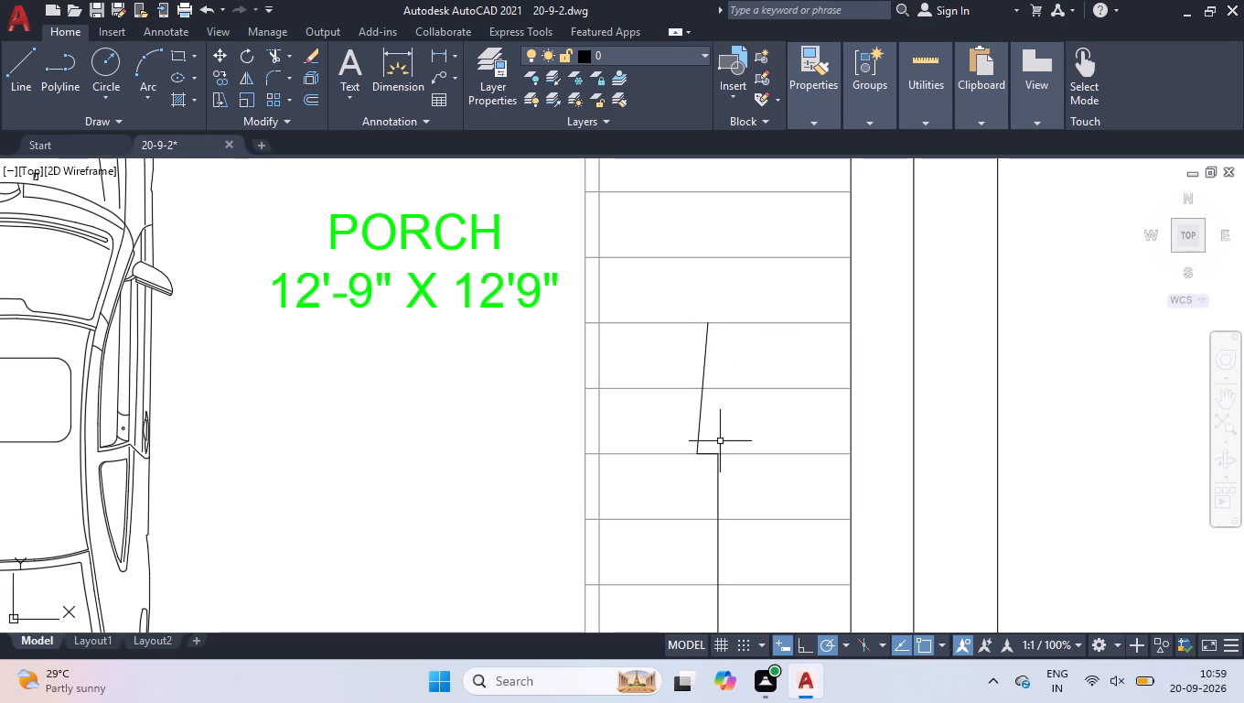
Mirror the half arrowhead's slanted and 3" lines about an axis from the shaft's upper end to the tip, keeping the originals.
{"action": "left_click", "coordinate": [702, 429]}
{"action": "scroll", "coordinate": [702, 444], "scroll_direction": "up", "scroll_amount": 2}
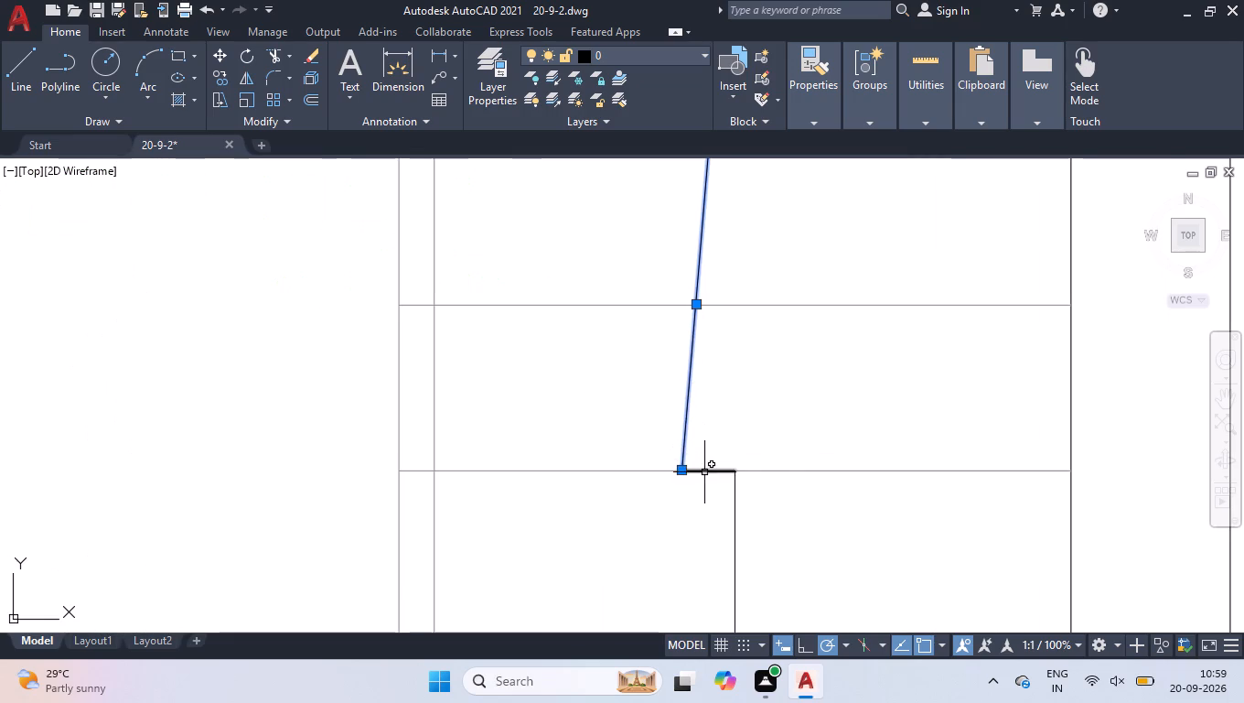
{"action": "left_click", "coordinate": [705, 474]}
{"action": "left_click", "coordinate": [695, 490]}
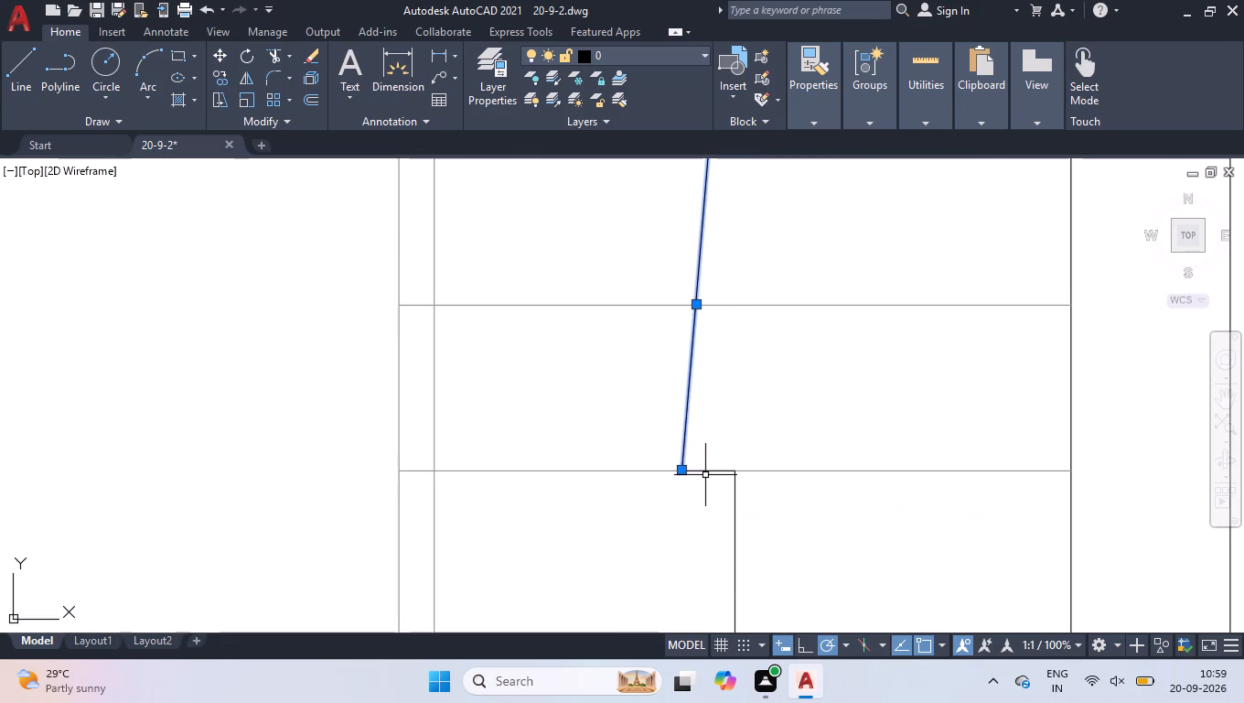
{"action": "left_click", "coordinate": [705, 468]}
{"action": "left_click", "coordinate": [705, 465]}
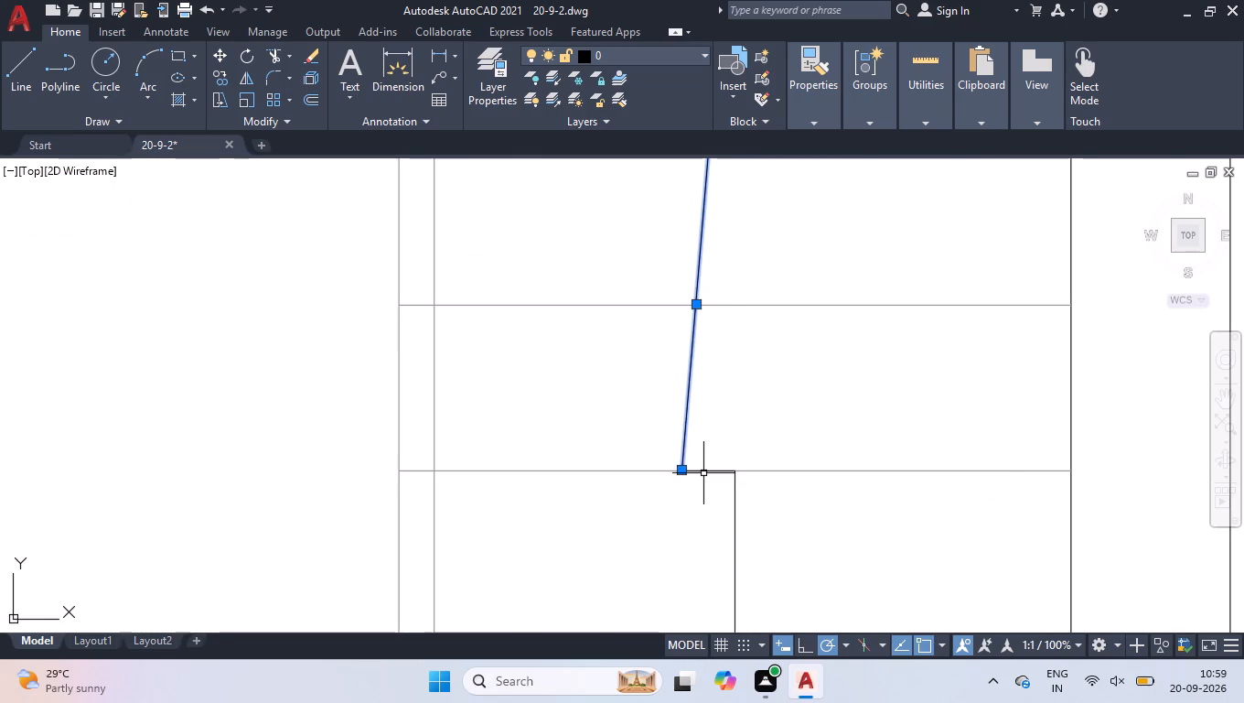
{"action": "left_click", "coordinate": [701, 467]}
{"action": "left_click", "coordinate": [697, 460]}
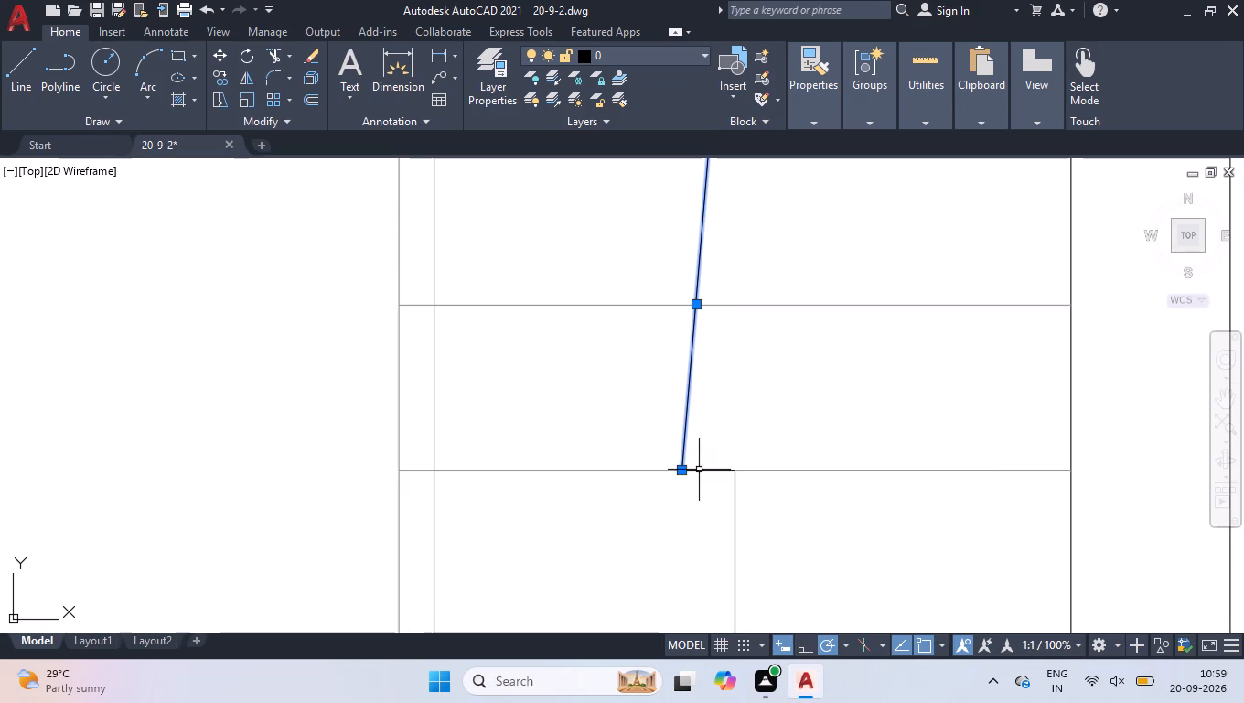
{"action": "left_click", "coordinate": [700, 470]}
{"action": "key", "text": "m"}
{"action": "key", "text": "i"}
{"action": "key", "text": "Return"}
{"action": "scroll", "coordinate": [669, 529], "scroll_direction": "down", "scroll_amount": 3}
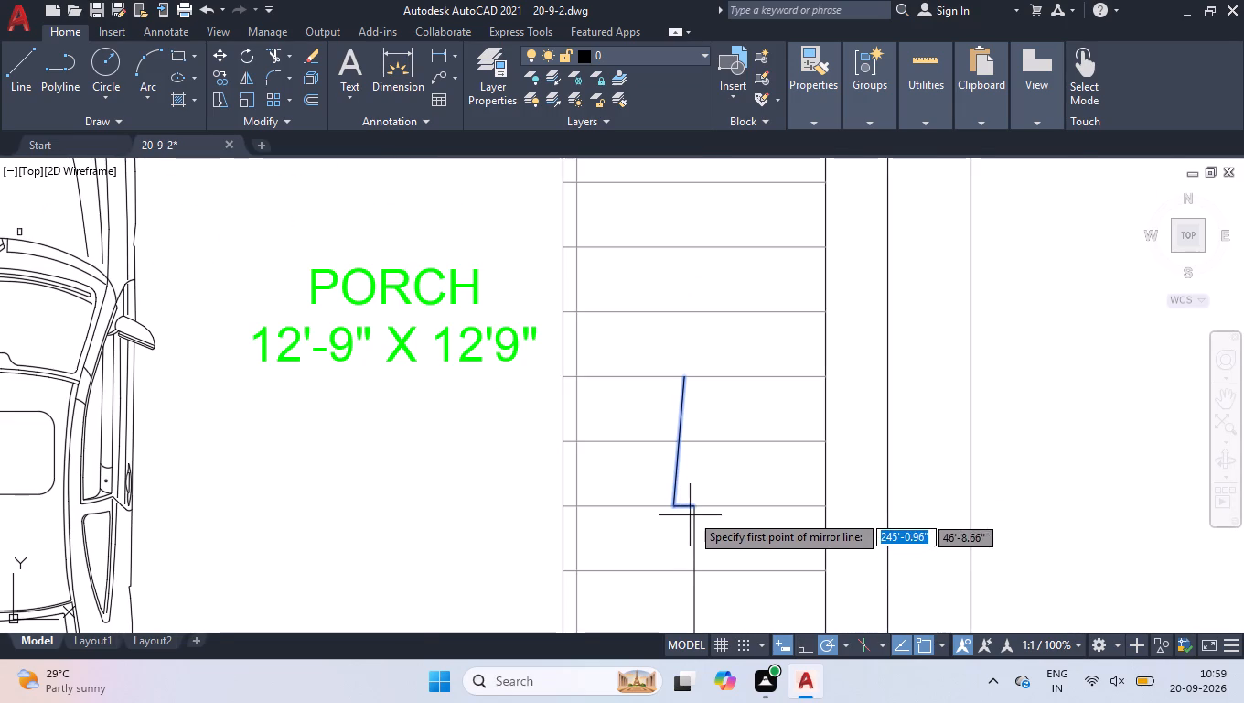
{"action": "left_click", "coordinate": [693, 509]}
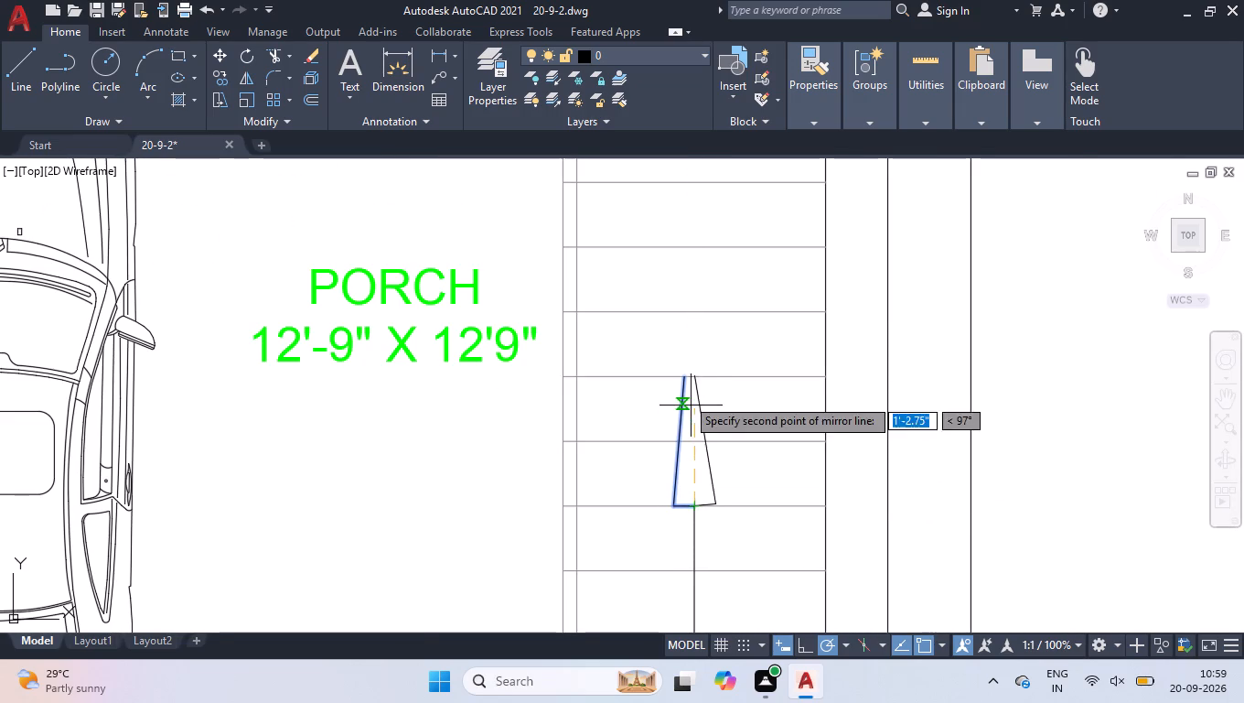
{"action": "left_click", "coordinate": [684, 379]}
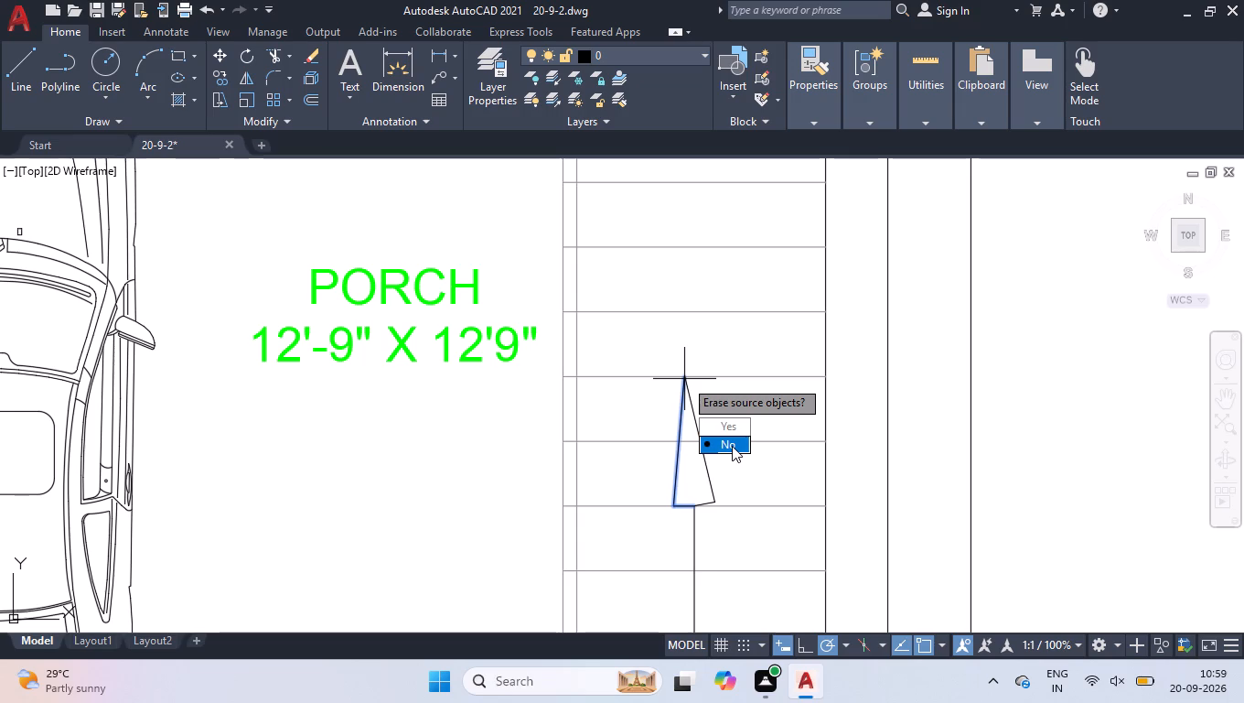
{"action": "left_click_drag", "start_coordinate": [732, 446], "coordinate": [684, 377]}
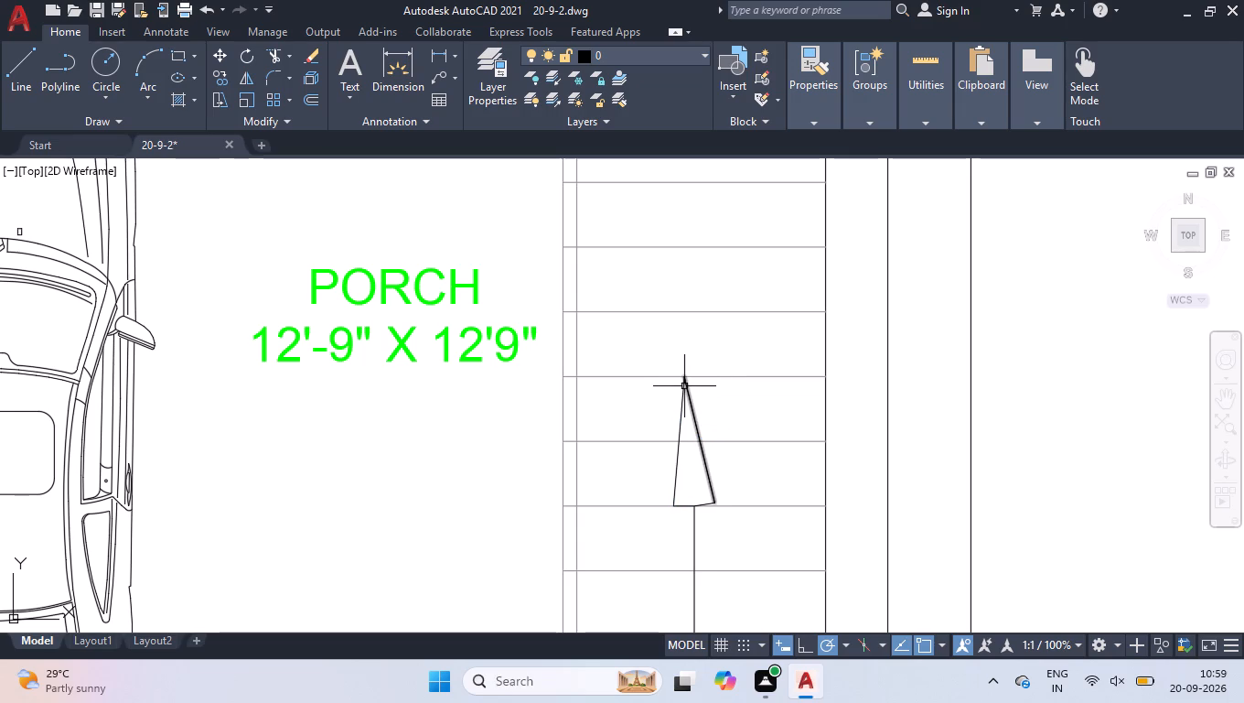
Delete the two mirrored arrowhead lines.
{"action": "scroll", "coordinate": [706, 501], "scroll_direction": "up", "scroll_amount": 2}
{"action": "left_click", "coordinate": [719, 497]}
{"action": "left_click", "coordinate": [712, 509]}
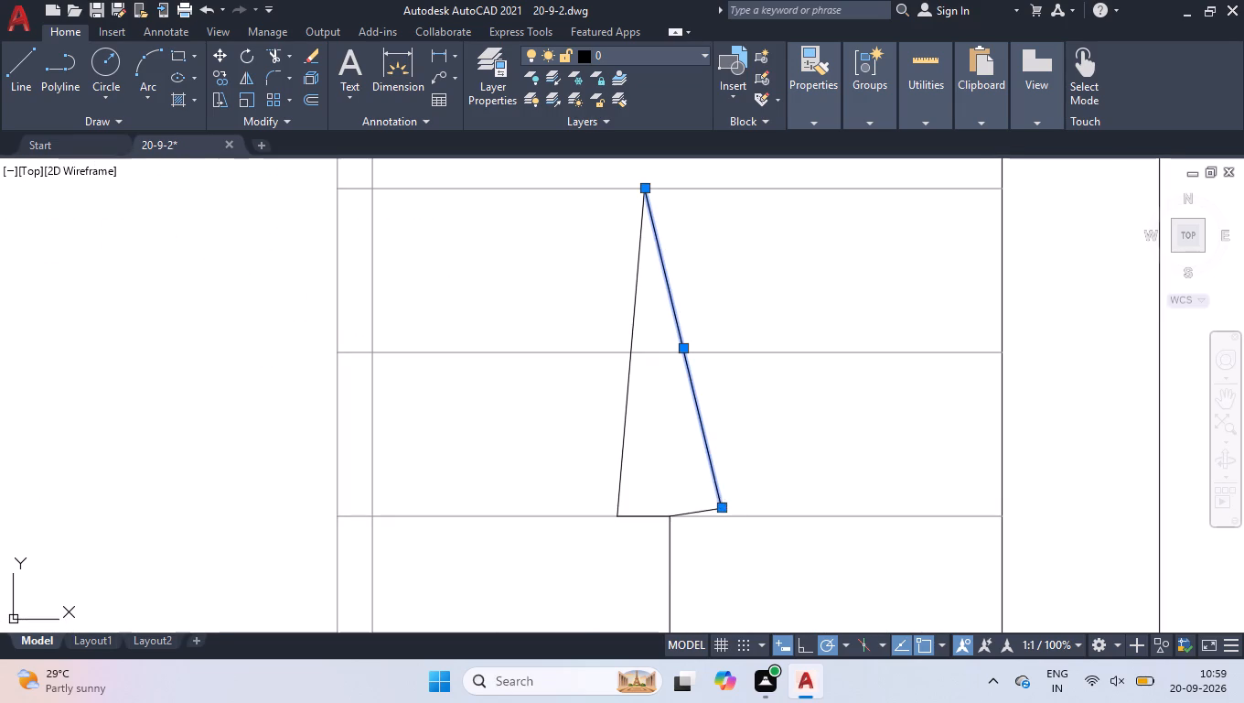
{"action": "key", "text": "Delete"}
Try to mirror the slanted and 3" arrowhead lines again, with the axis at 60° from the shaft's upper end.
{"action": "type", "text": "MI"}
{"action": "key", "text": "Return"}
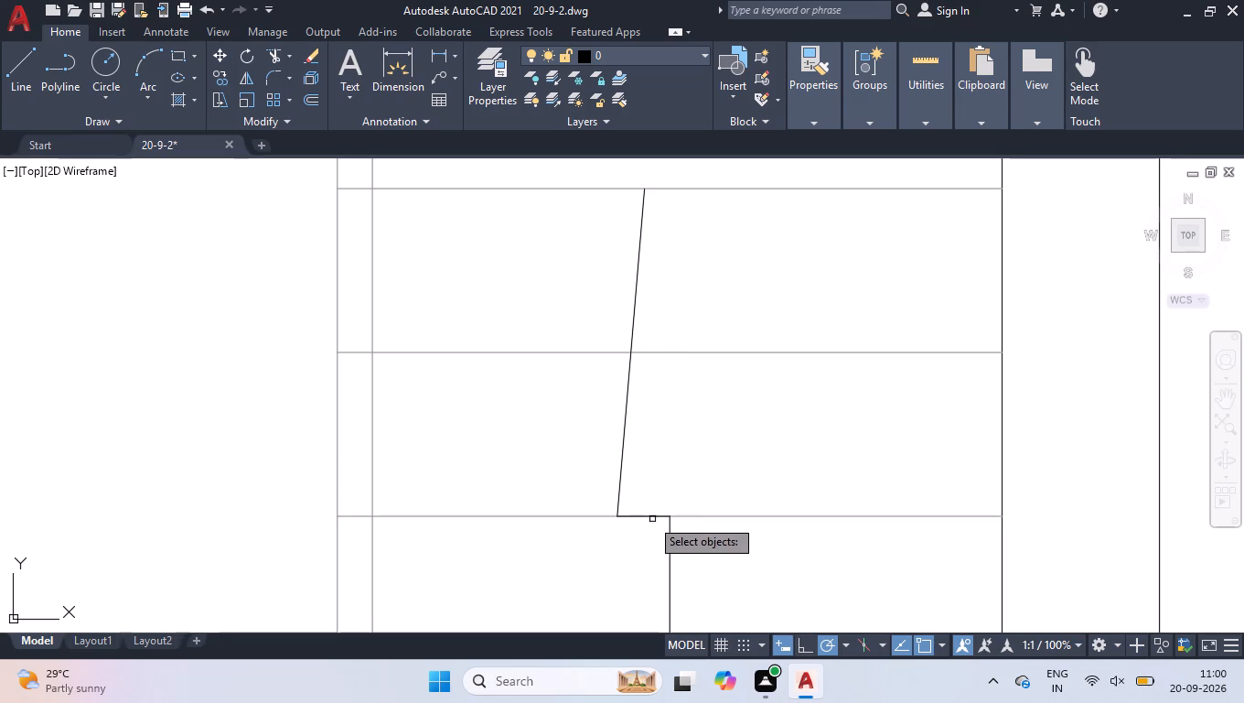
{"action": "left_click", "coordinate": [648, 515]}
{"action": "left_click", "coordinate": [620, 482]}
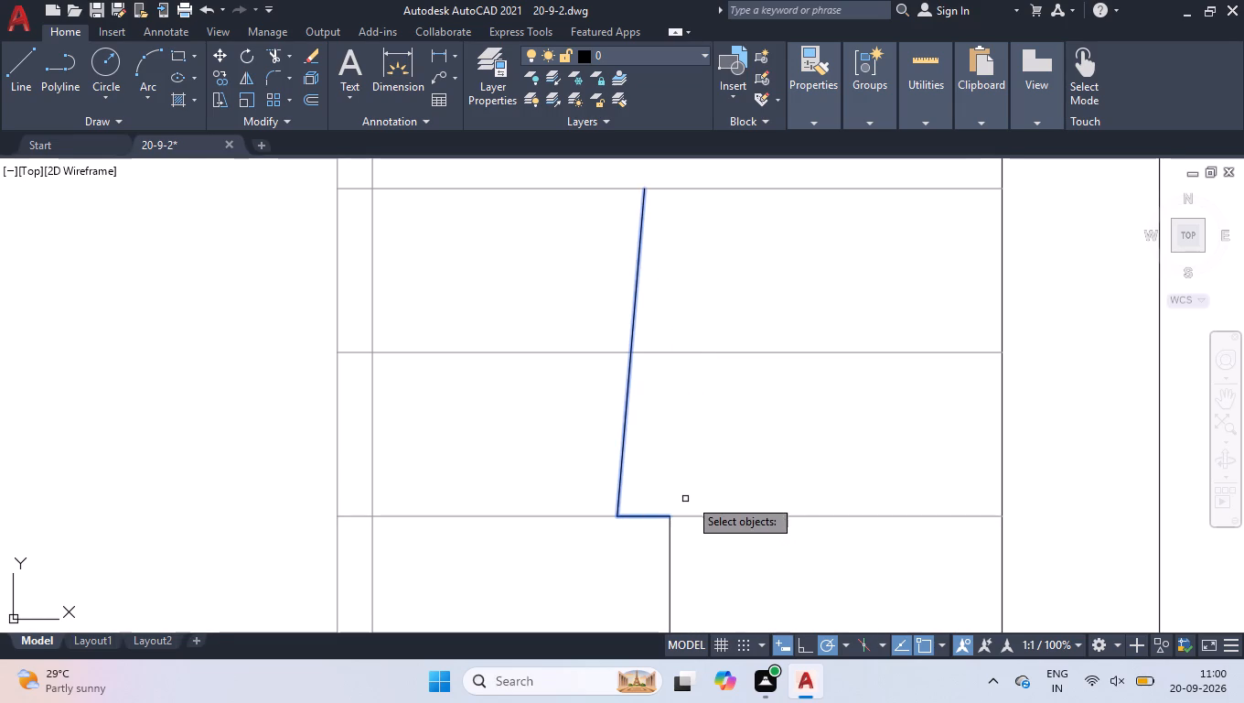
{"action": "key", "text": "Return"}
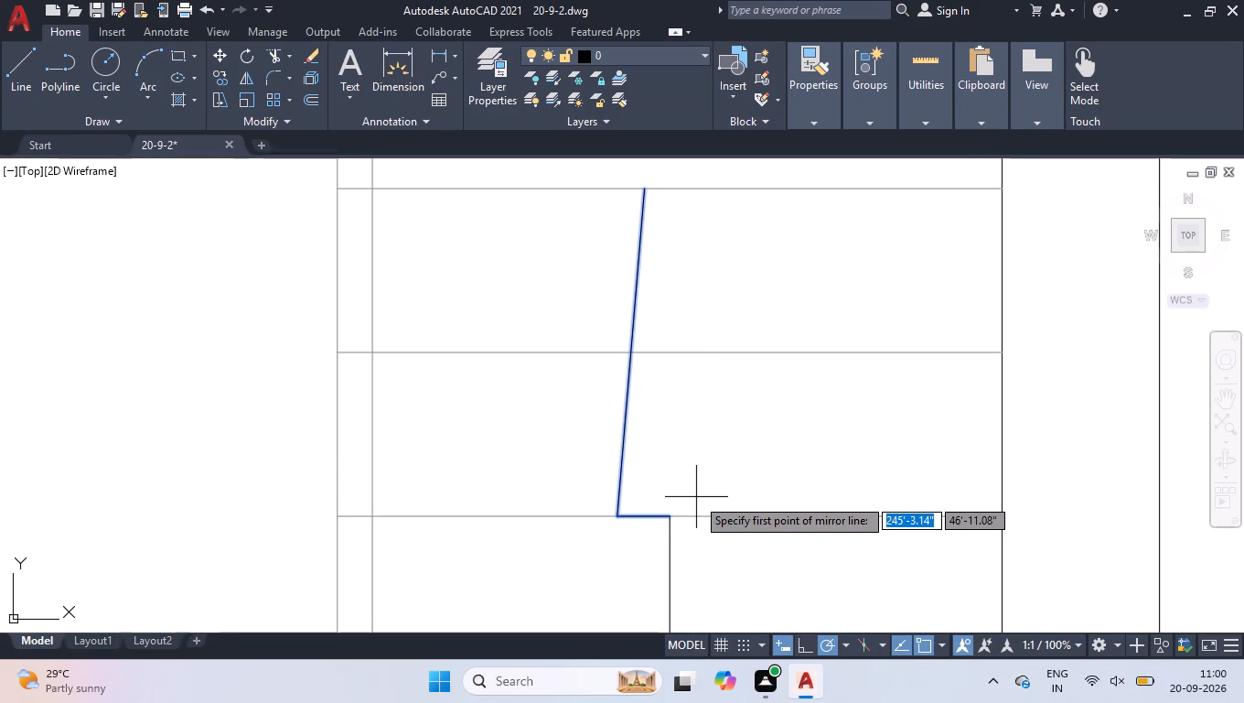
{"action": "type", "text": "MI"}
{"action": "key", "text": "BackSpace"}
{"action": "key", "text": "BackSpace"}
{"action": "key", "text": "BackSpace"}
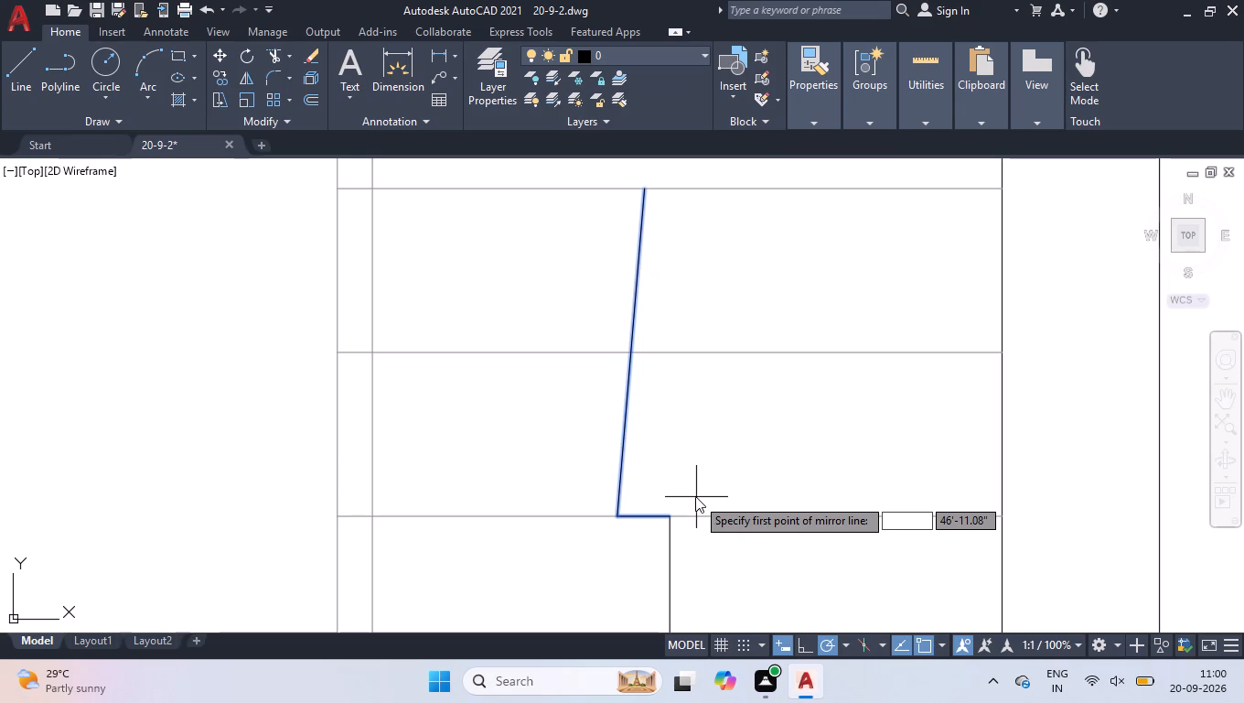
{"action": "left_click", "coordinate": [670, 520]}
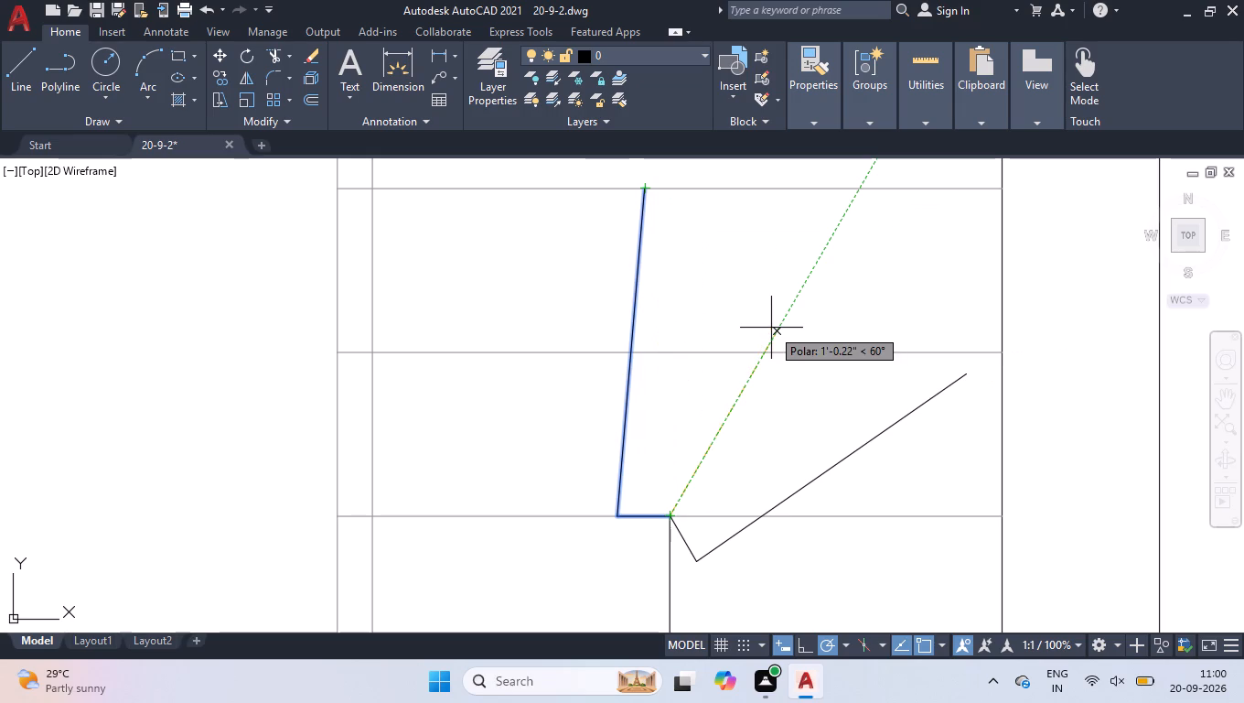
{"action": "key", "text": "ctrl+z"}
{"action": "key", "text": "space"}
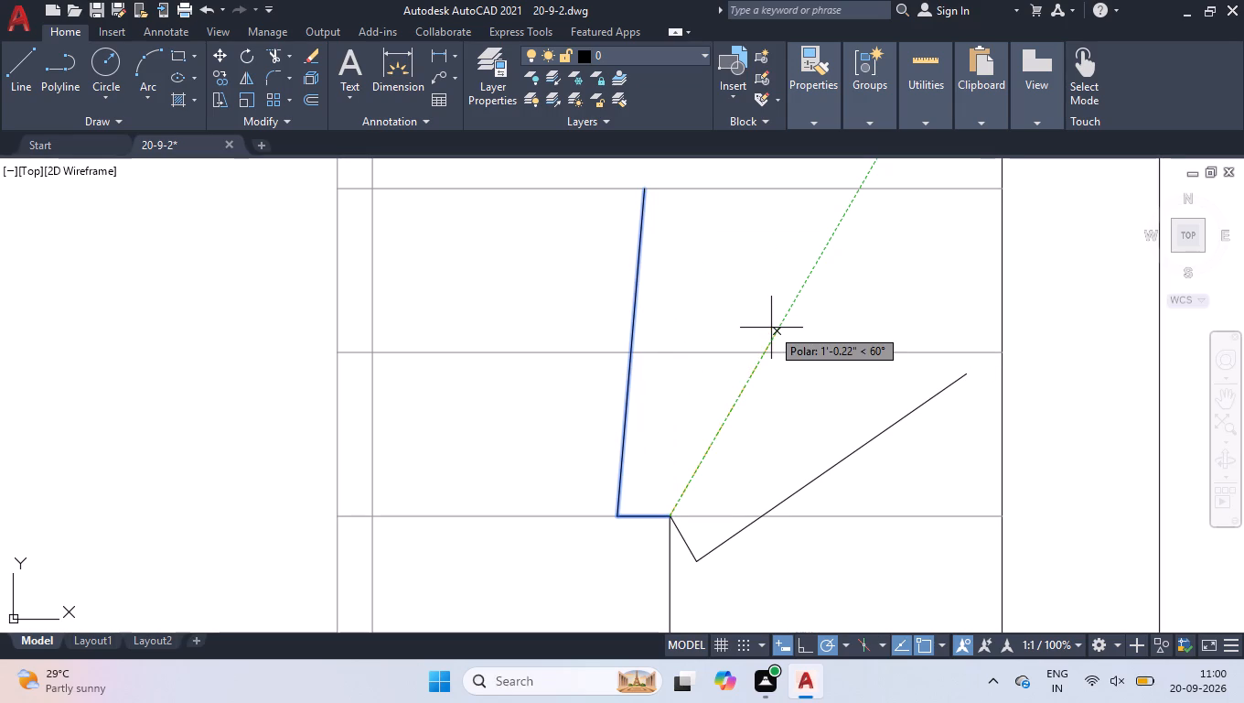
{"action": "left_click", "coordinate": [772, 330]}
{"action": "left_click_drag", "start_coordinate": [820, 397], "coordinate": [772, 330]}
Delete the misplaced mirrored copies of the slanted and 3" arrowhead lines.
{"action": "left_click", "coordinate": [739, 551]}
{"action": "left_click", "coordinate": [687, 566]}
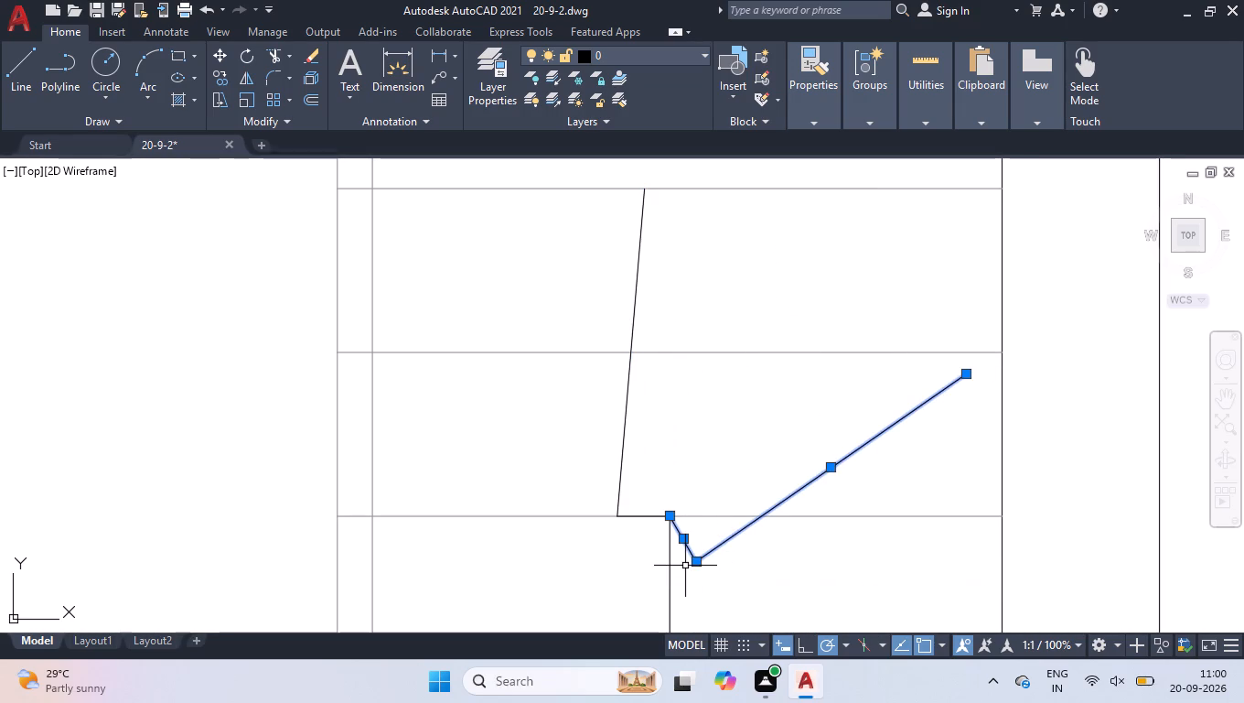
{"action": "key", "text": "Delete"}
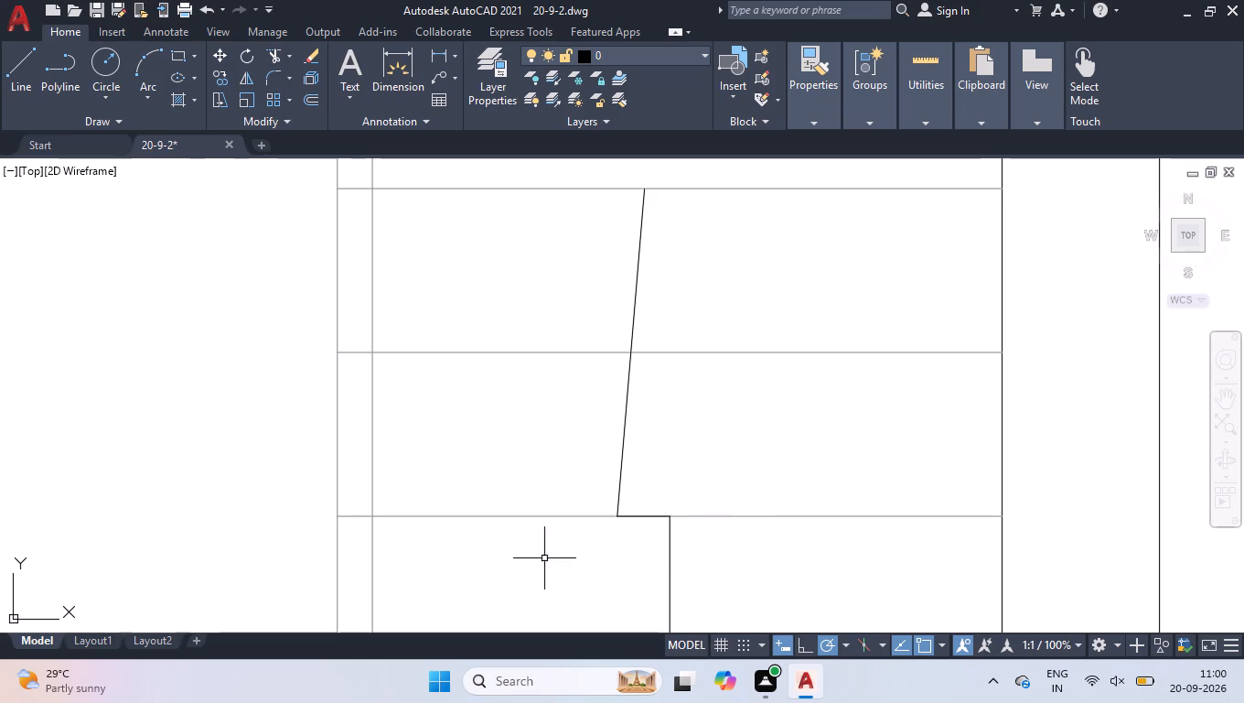
Delete the half arrowhead's slanted line, keeping its 3" base line.
{"action": "left_click", "coordinate": [637, 514]}
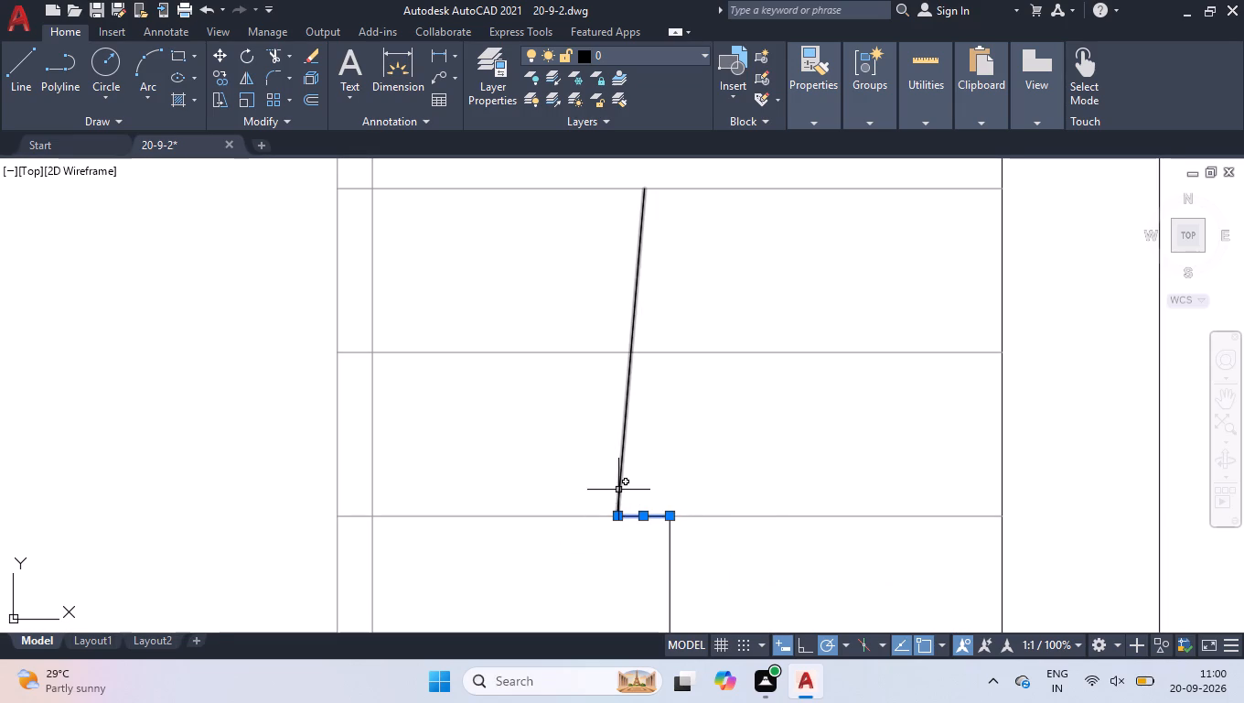
{"action": "left_click", "coordinate": [618, 489]}
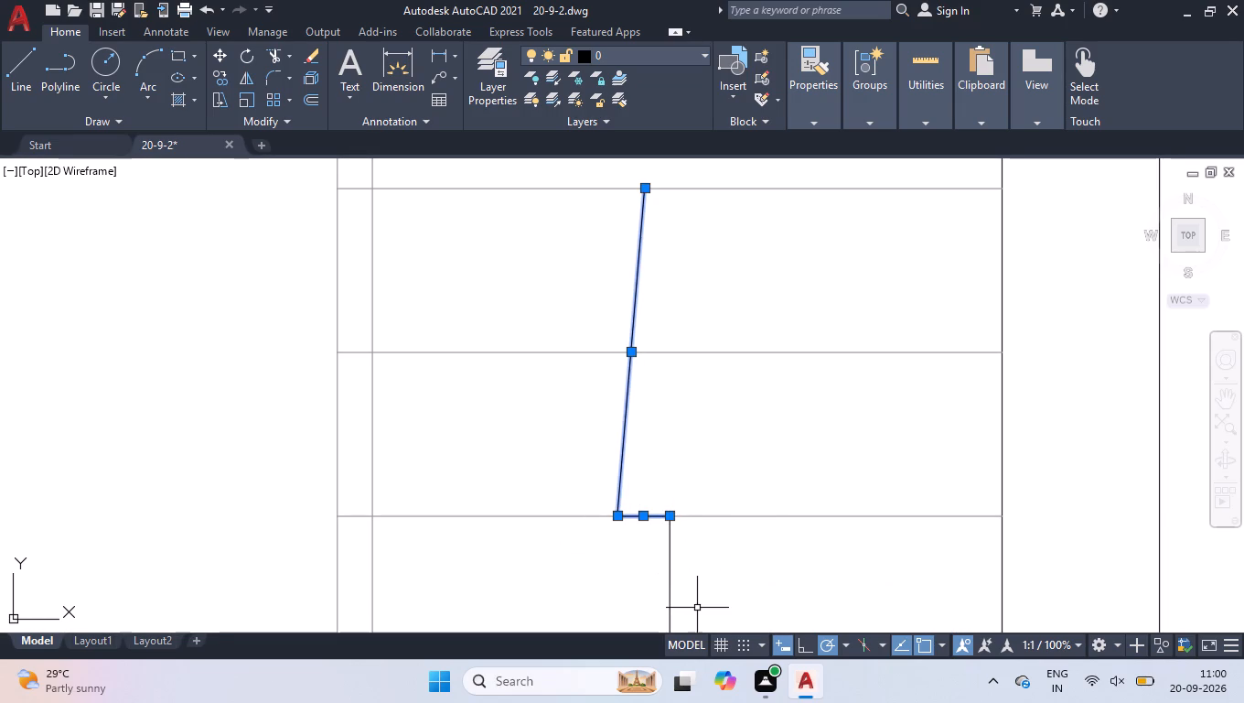
{"action": "right_click", "coordinate": [692, 603]}
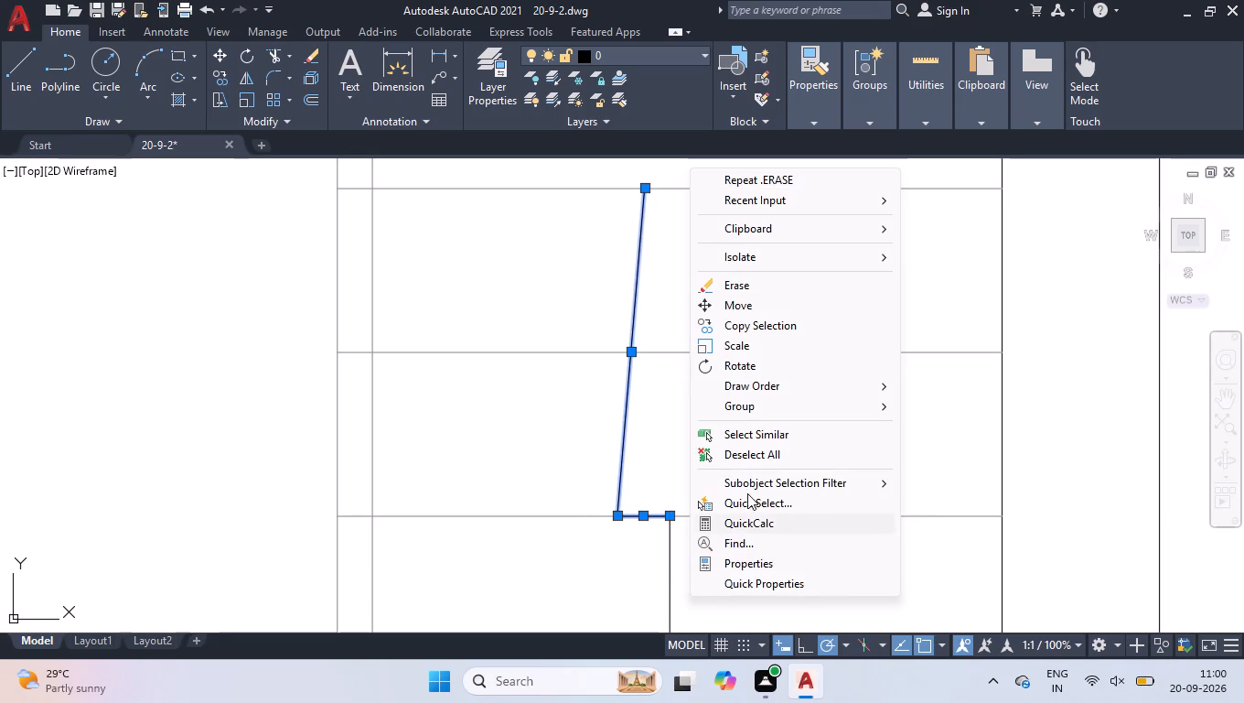
{"action": "left_click", "coordinate": [756, 452]}
{"action": "left_click", "coordinate": [621, 439]}
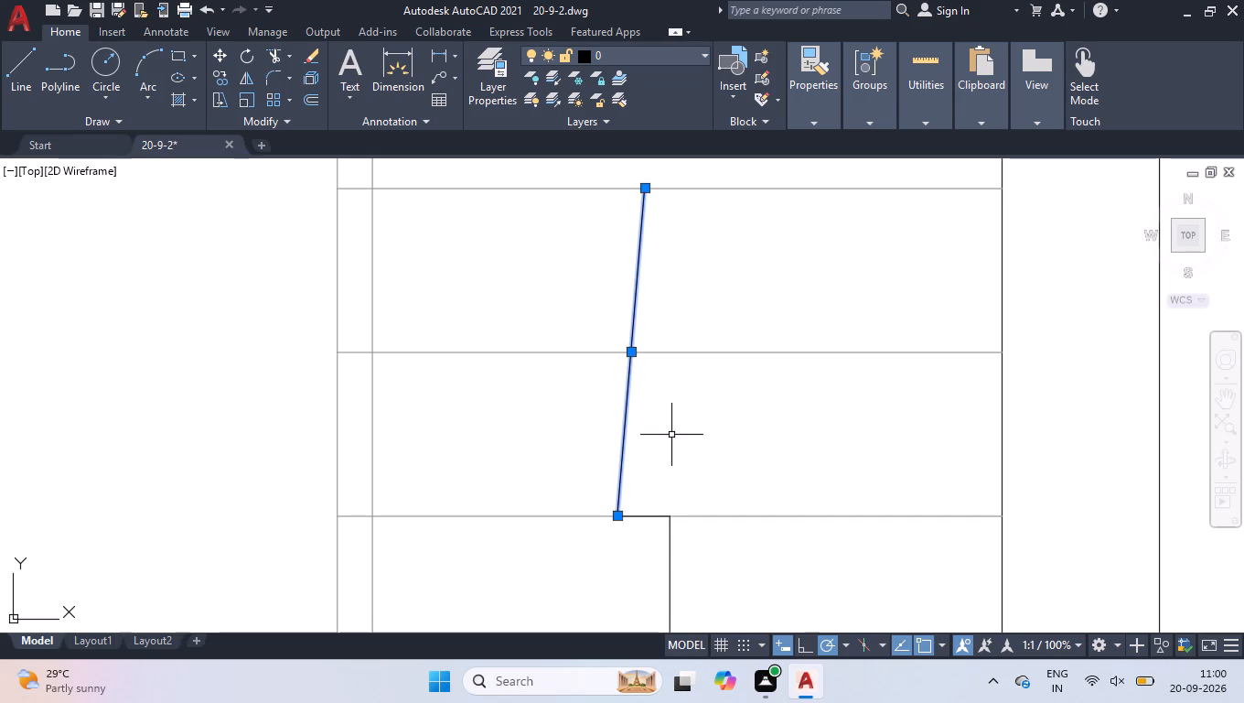
{"action": "key", "text": "Delete"}
Draw a slanted line at about 81° from the 3" line's outer end to the tread line two treads up, directly above the shaft.
{"action": "key", "text": "l"}
{"action": "key", "text": "Return"}
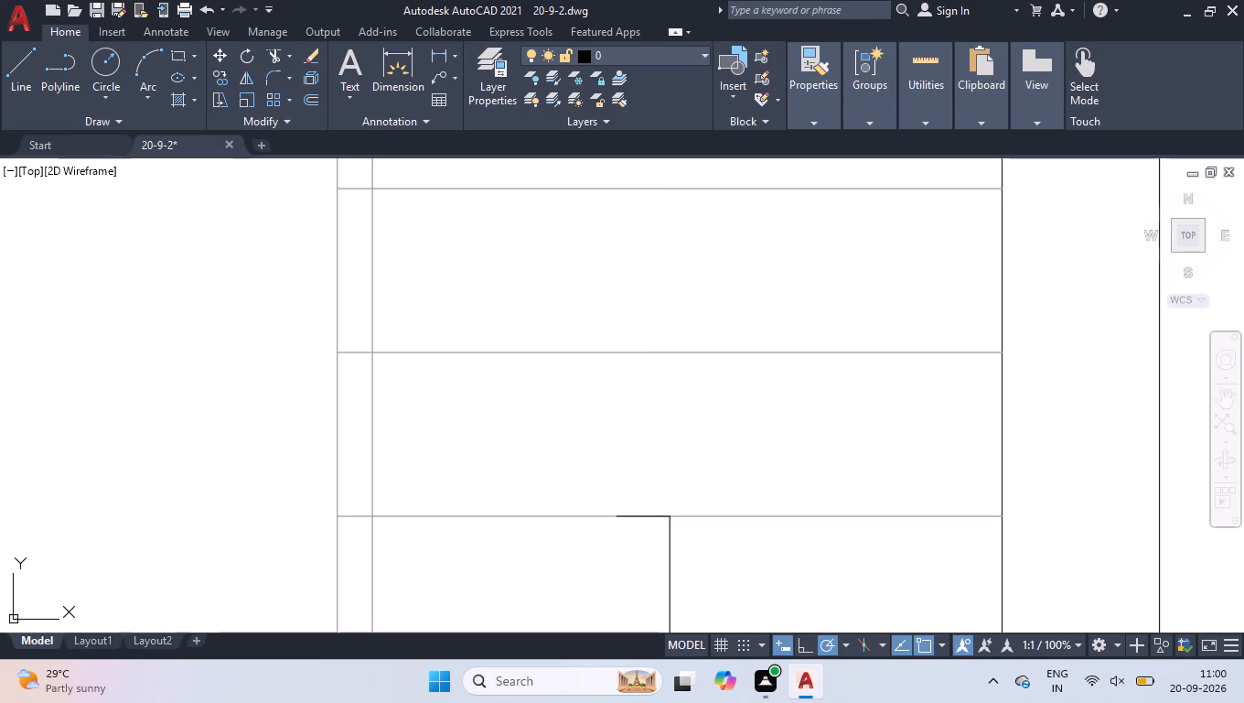
{"action": "left_click", "coordinate": [623, 519]}
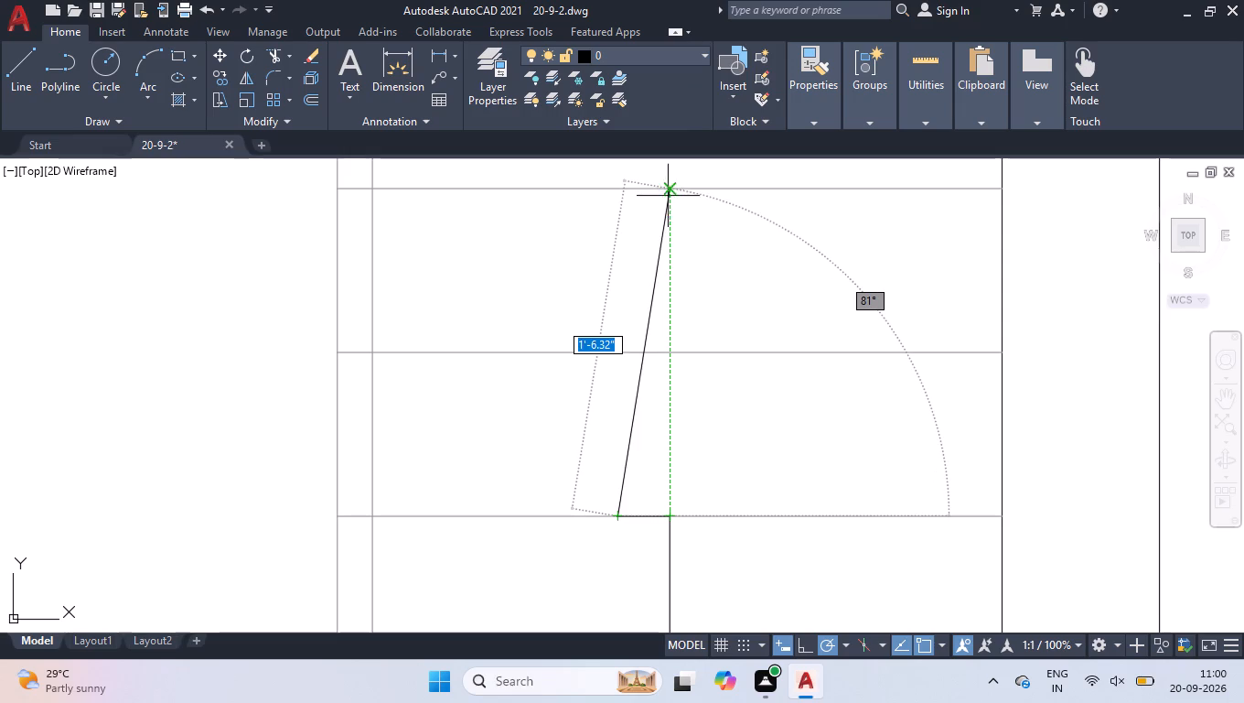
{"action": "left_click", "coordinate": [667, 186]}
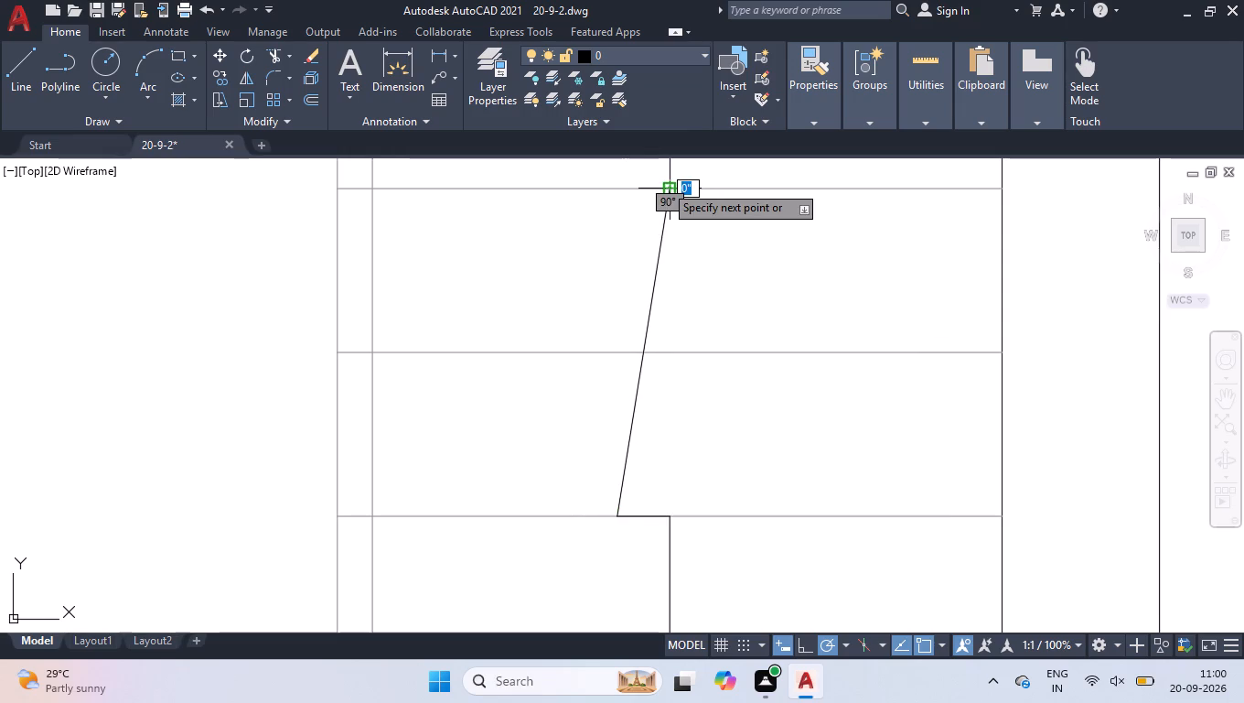
{"action": "key", "text": "Return"}
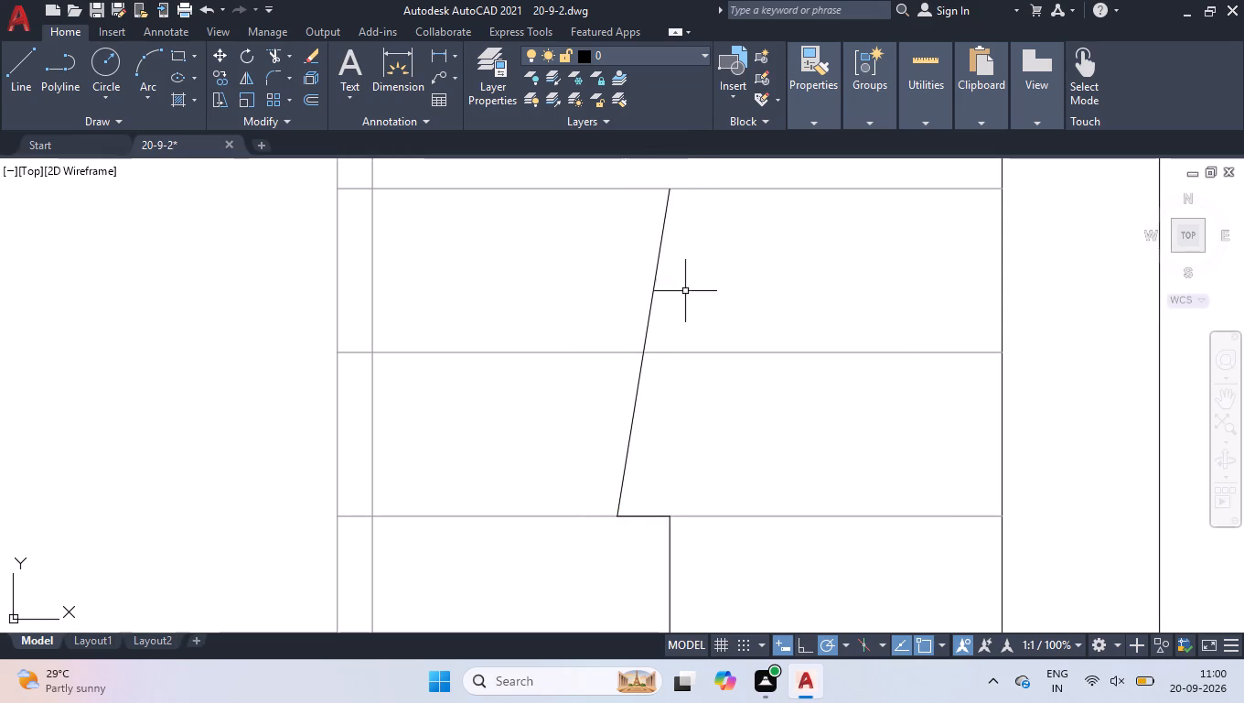
Mirror the slanted and 3" lines about a vertical axis through the shaft using Ortho, keeping the originals.
{"action": "left_click", "coordinate": [640, 400]}
{"action": "left_click", "coordinate": [621, 381]}
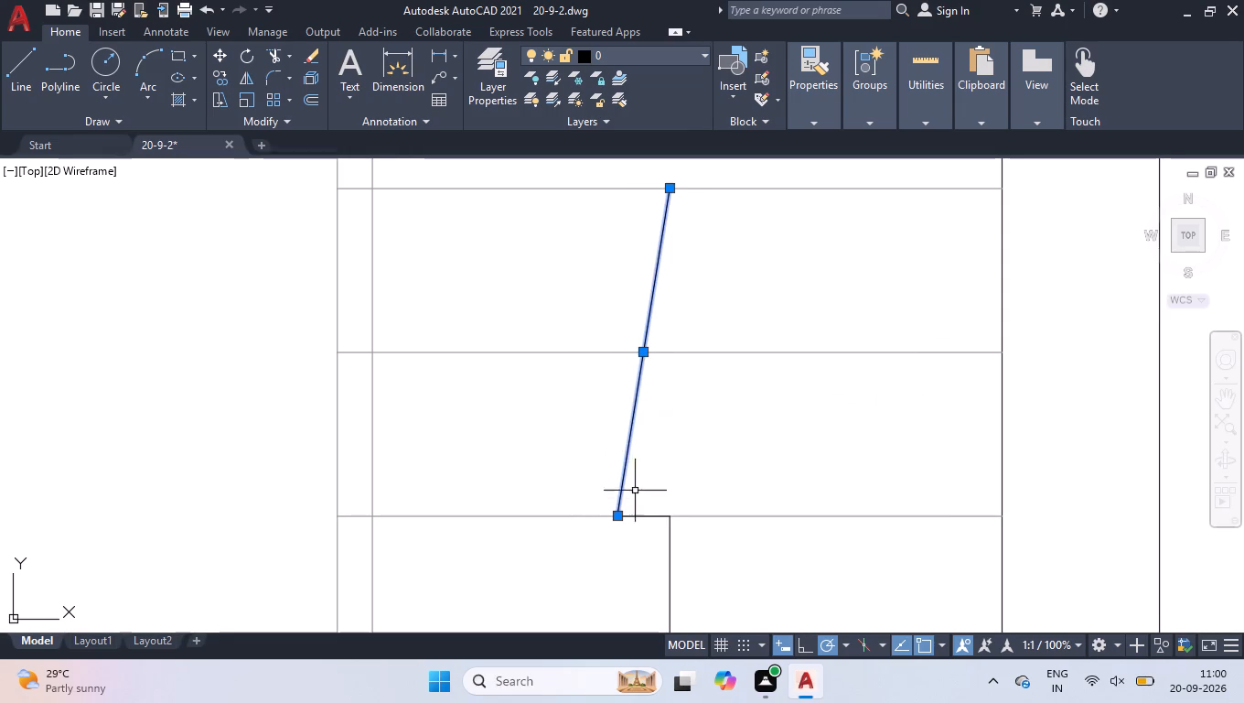
{"action": "left_click", "coordinate": [643, 518]}
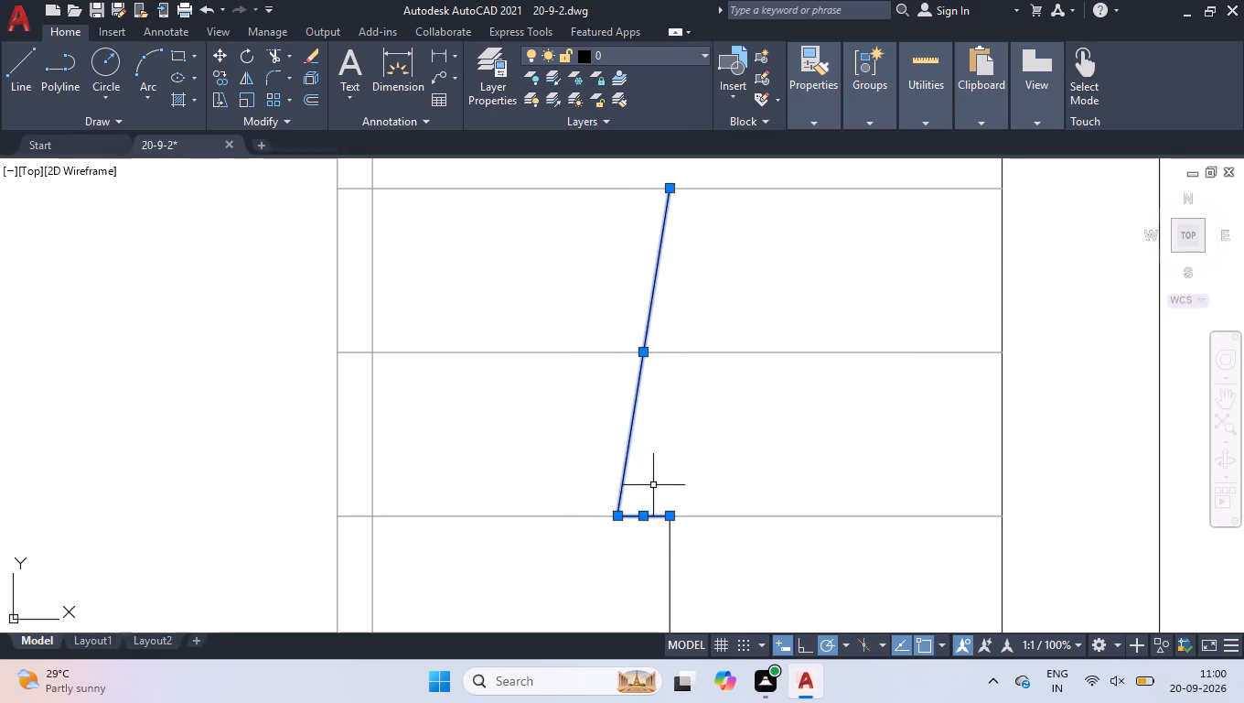
{"action": "key", "text": "m"}
{"action": "key", "text": "i"}
{"action": "key", "text": "Return"}
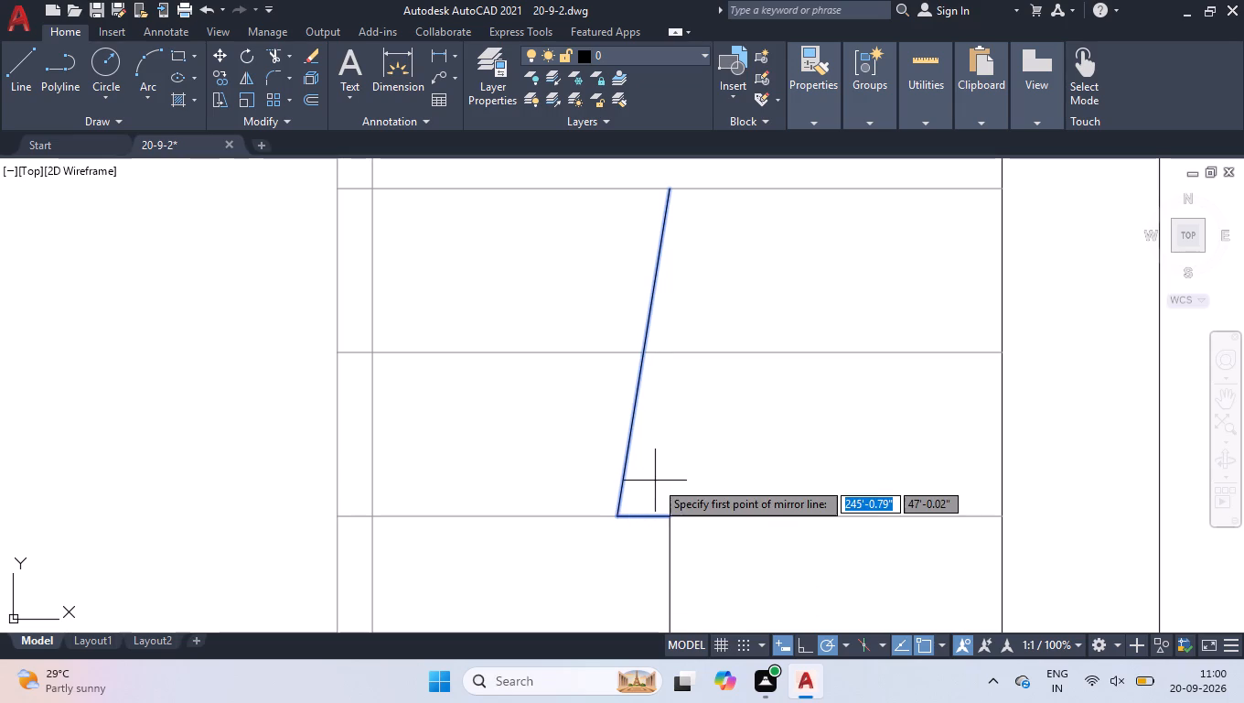
{"action": "left_click", "coordinate": [672, 513]}
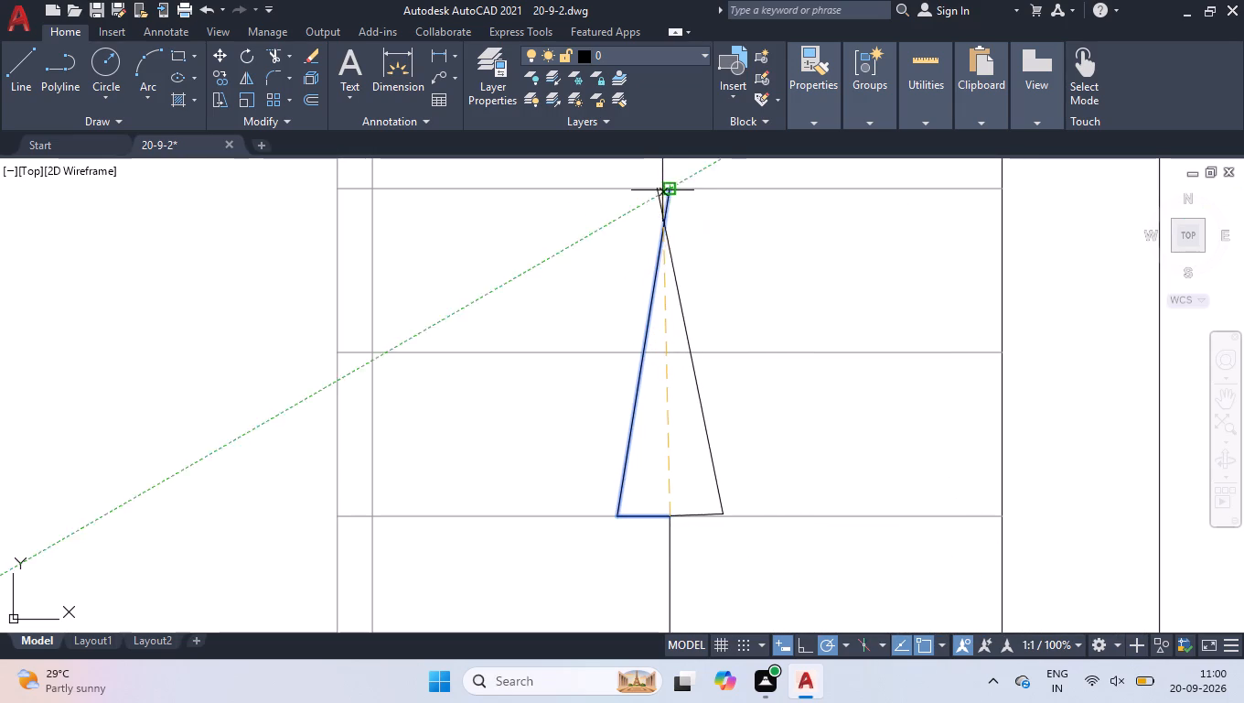
{"action": "left_click", "coordinate": [810, 648]}
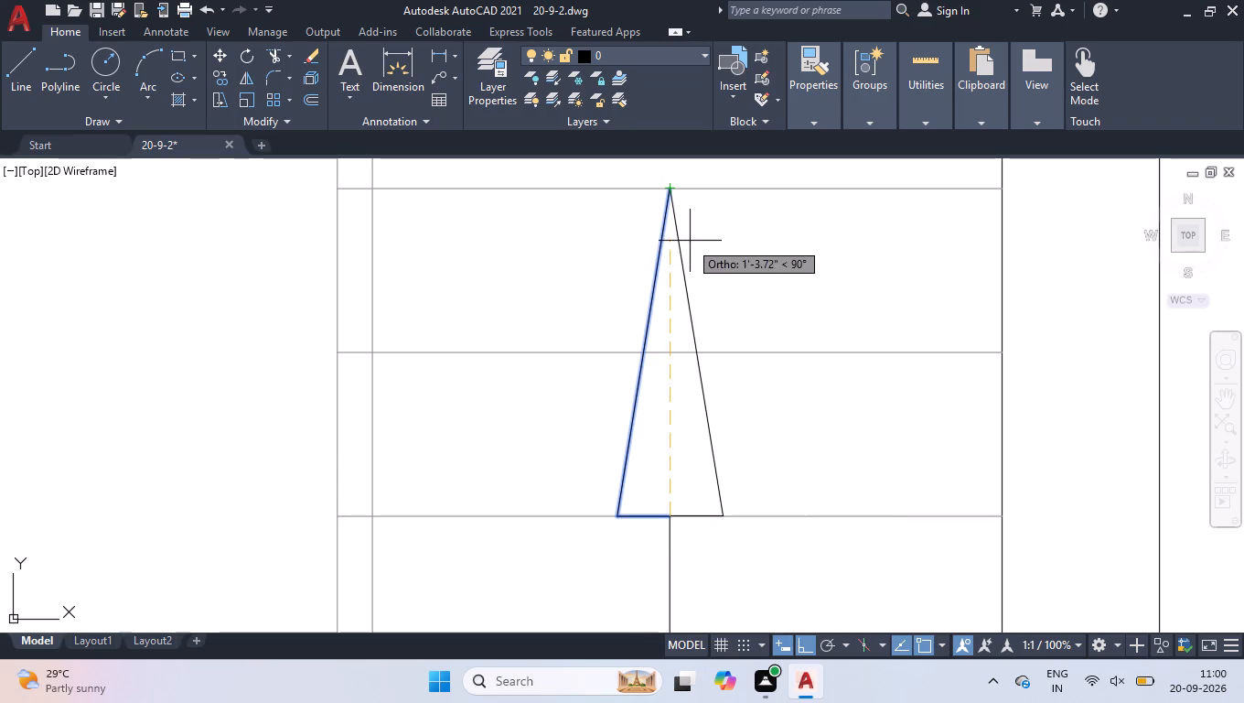
{"action": "left_click", "coordinate": [690, 241]}
{"action": "left_click_drag", "start_coordinate": [709, 305], "coordinate": [690, 241]}
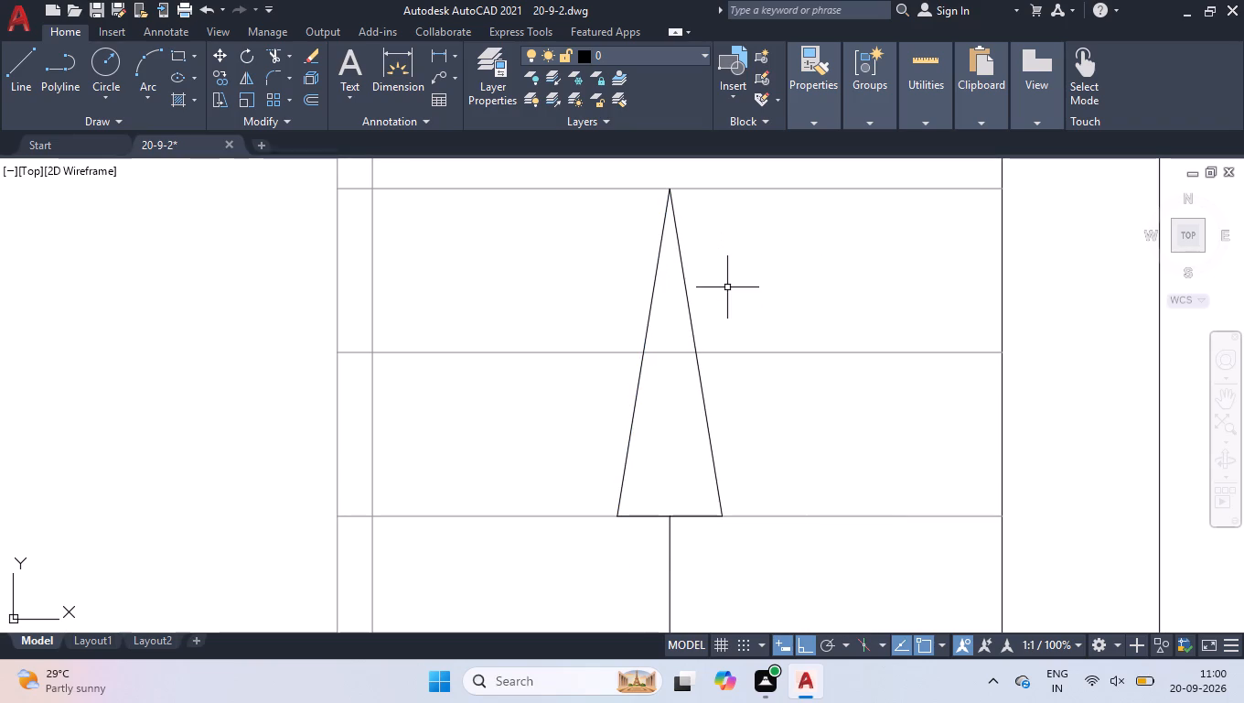
Trim the stair tread lines crossing the arrowhead, including both halves of its base and the tread line beneath them.
{"action": "type", "text": "TR"}
{"action": "key", "text": "Return"}
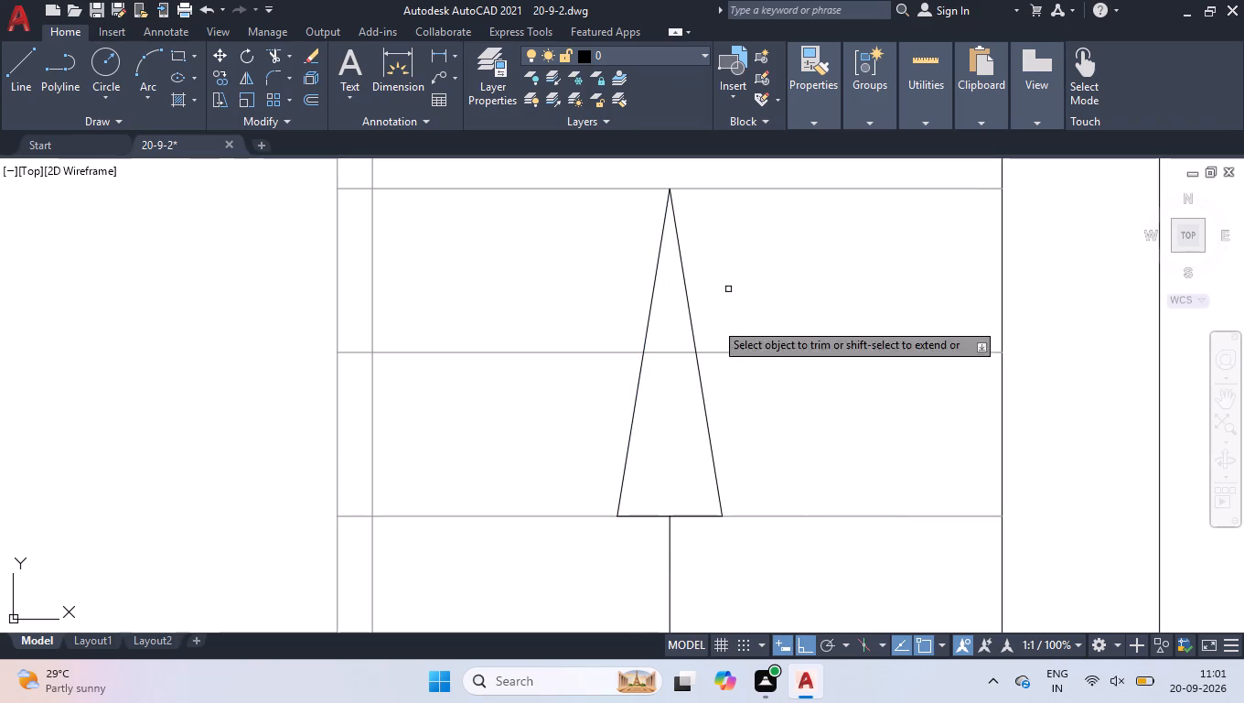
{"action": "left_click", "coordinate": [674, 364]}
{"action": "left_click", "coordinate": [673, 337]}
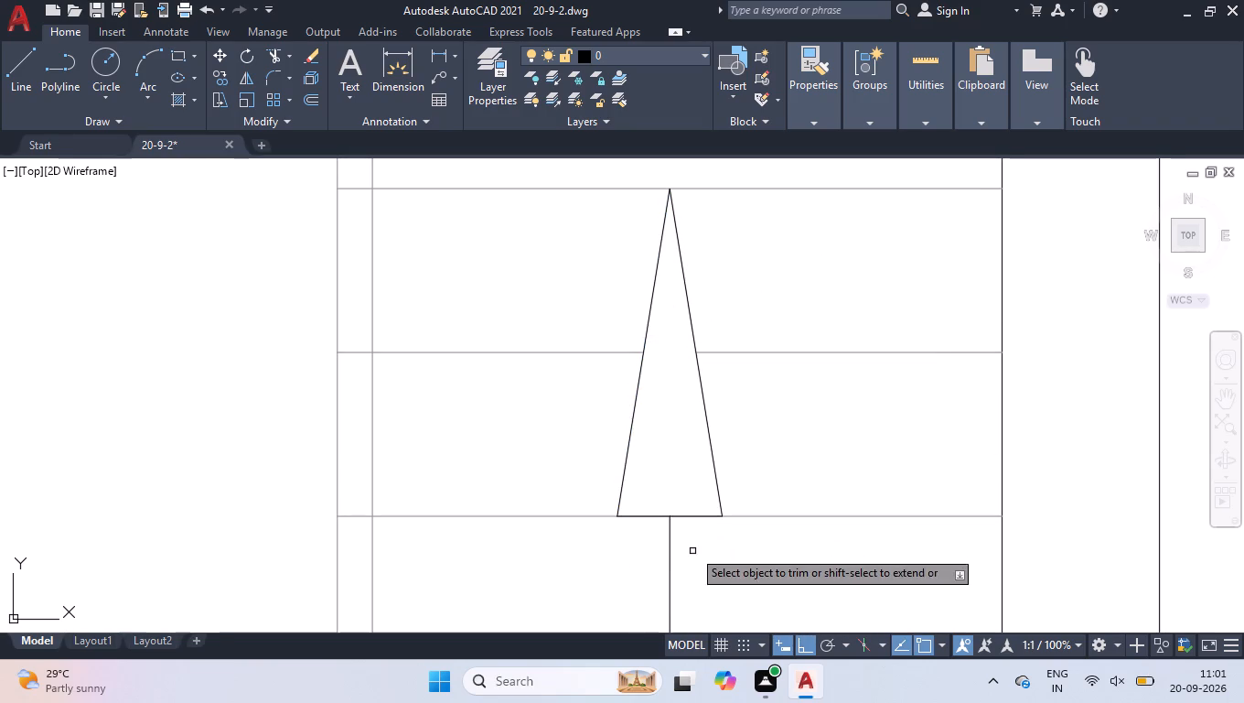
{"action": "left_click", "coordinate": [685, 515]}
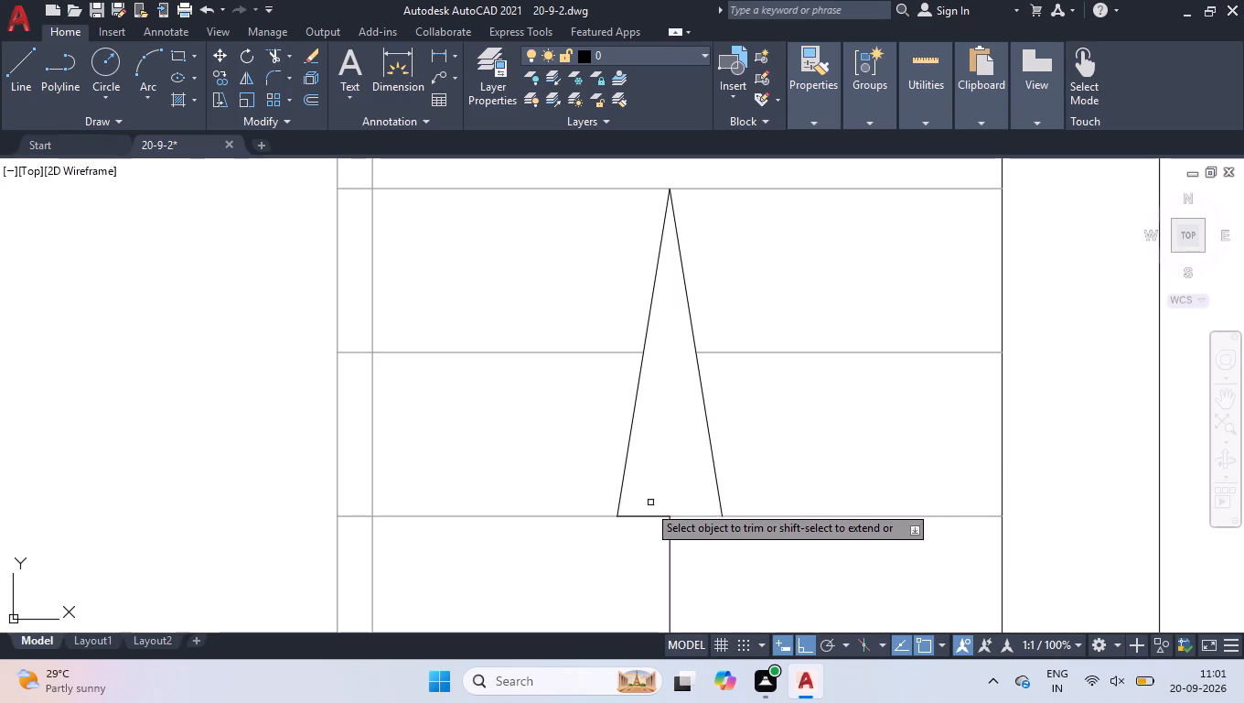
{"action": "left_click", "coordinate": [641, 518]}
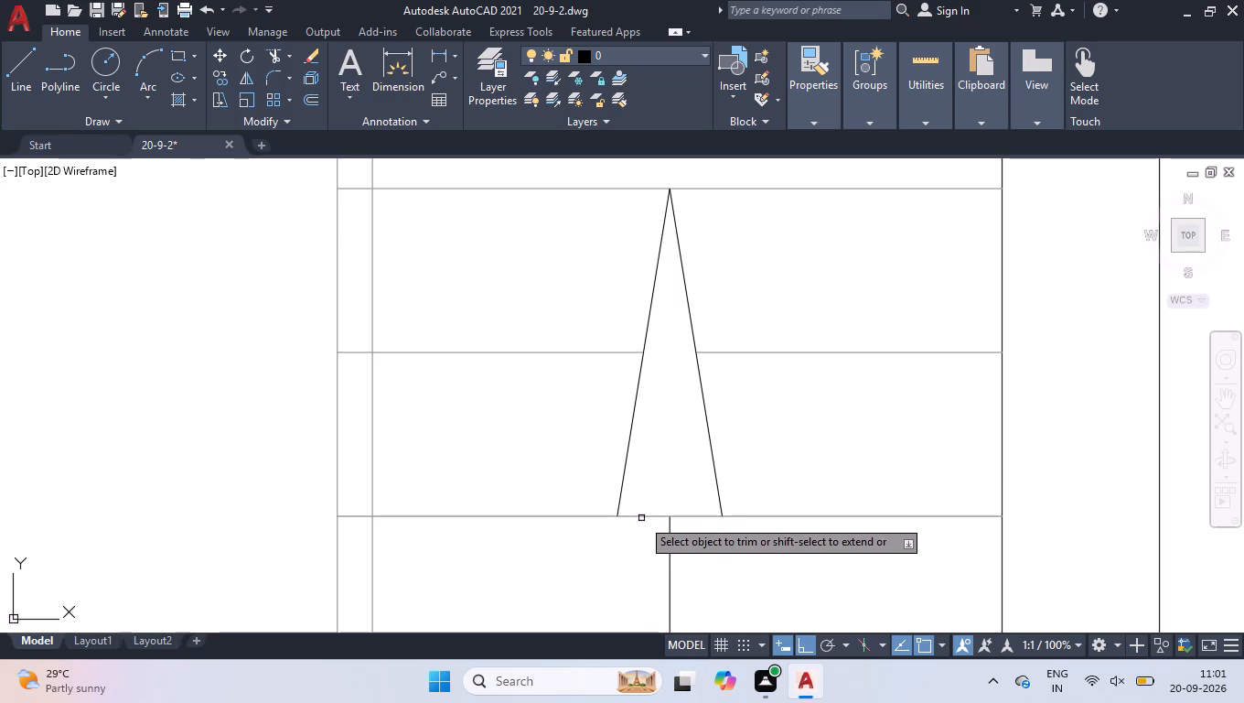
{"action": "left_click", "coordinate": [646, 516]}
{"action": "left_click", "coordinate": [687, 512]}
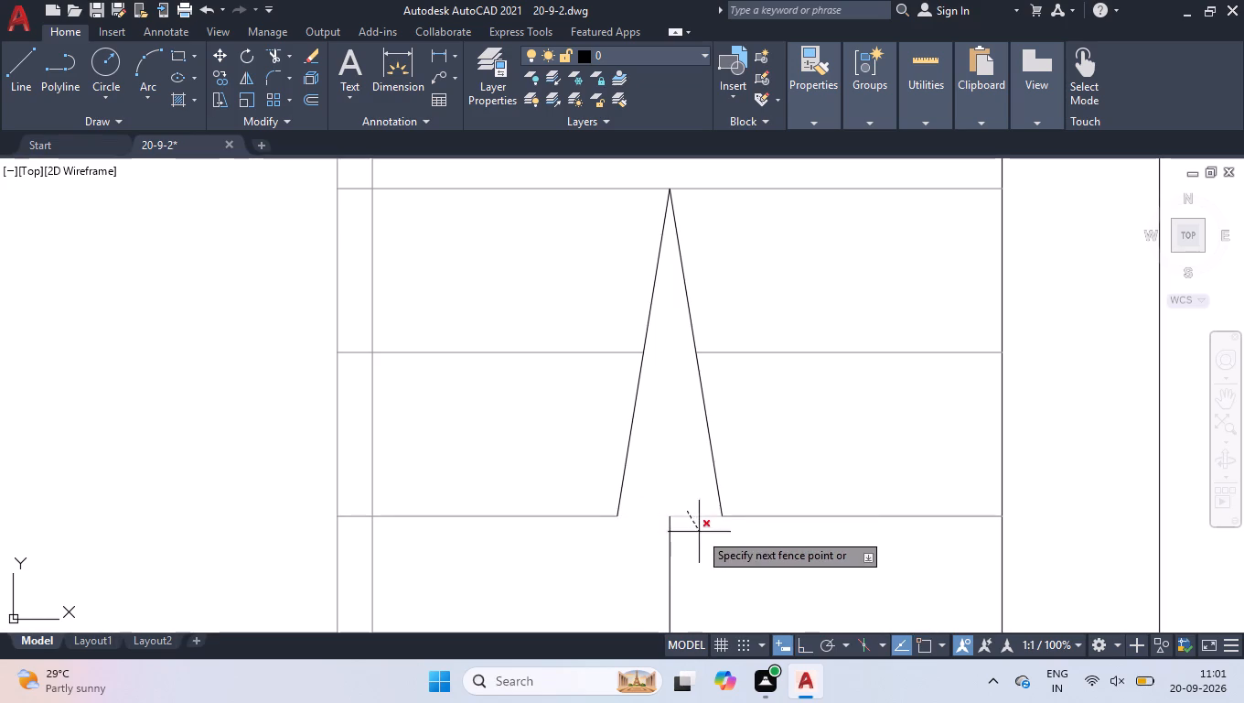
{"action": "left_click", "coordinate": [699, 532]}
{"action": "key", "text": "Return"}
Draw a horizontal line between the lower ends of the two slanted lines to close the arrowhead's base.
{"action": "key", "text": "l"}
{"action": "key", "text": "Return"}
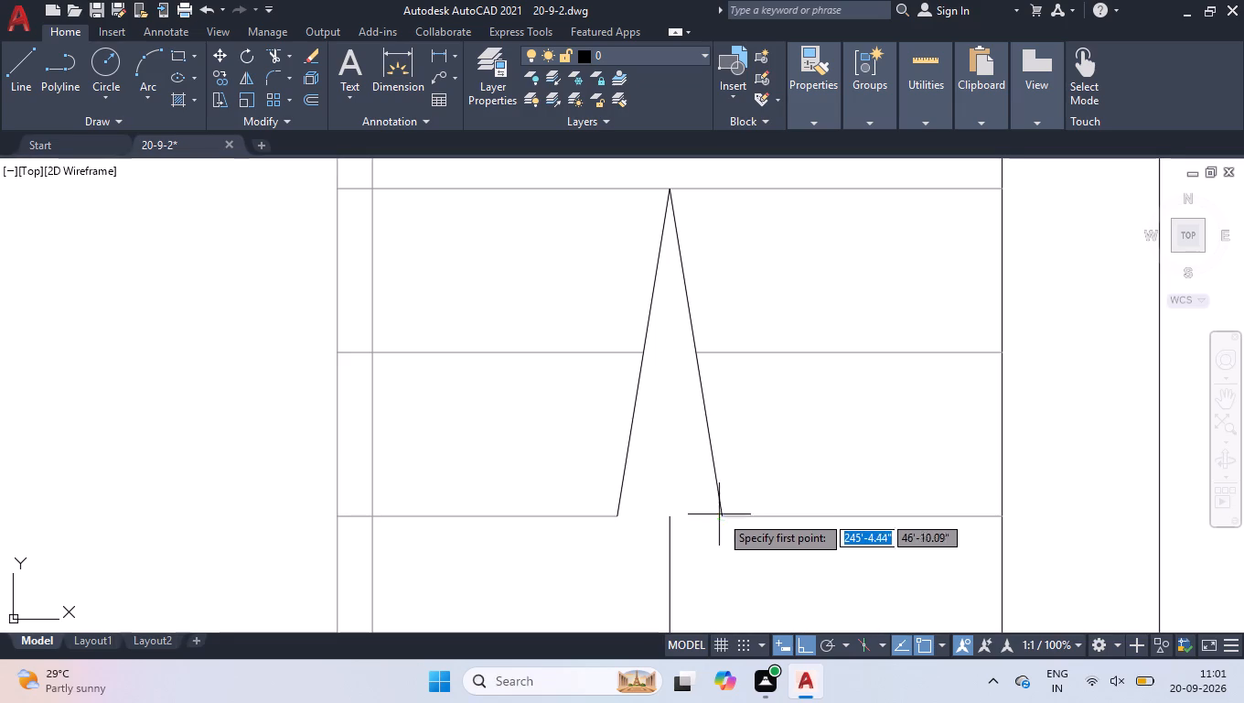
{"action": "left_click", "coordinate": [721, 515]}
{"action": "left_click", "coordinate": [617, 514]}
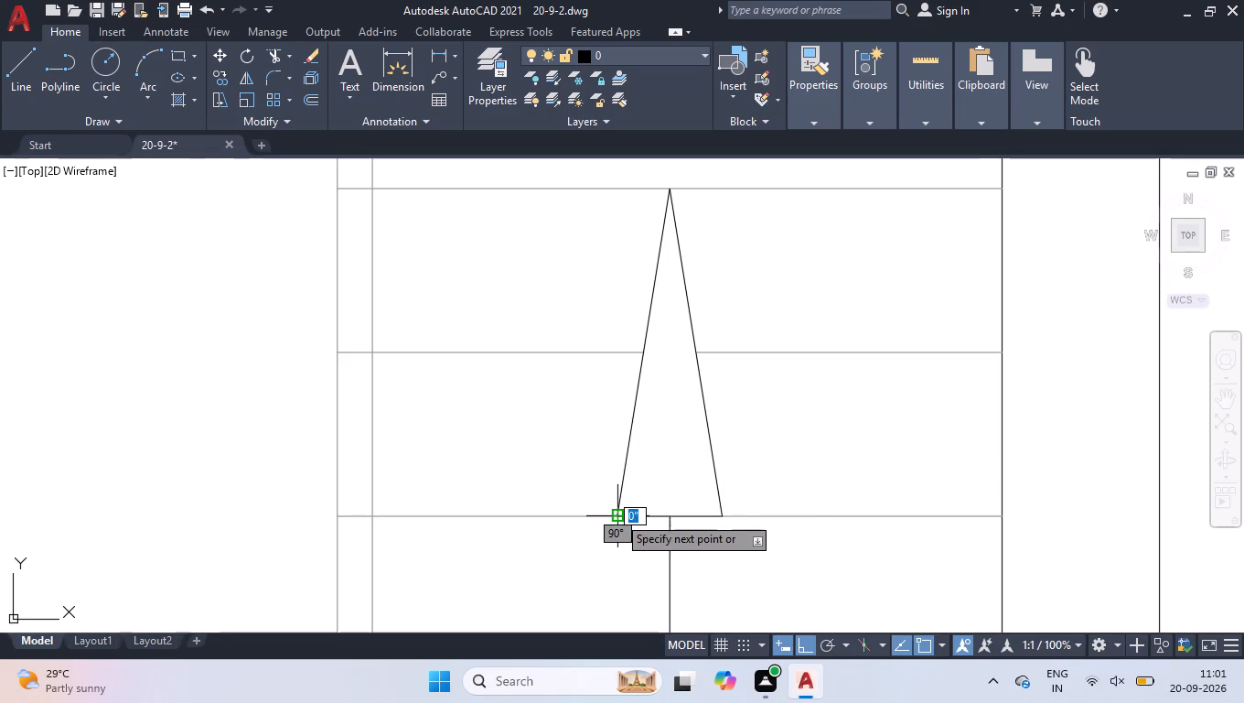
{"action": "key", "text": "Return"}
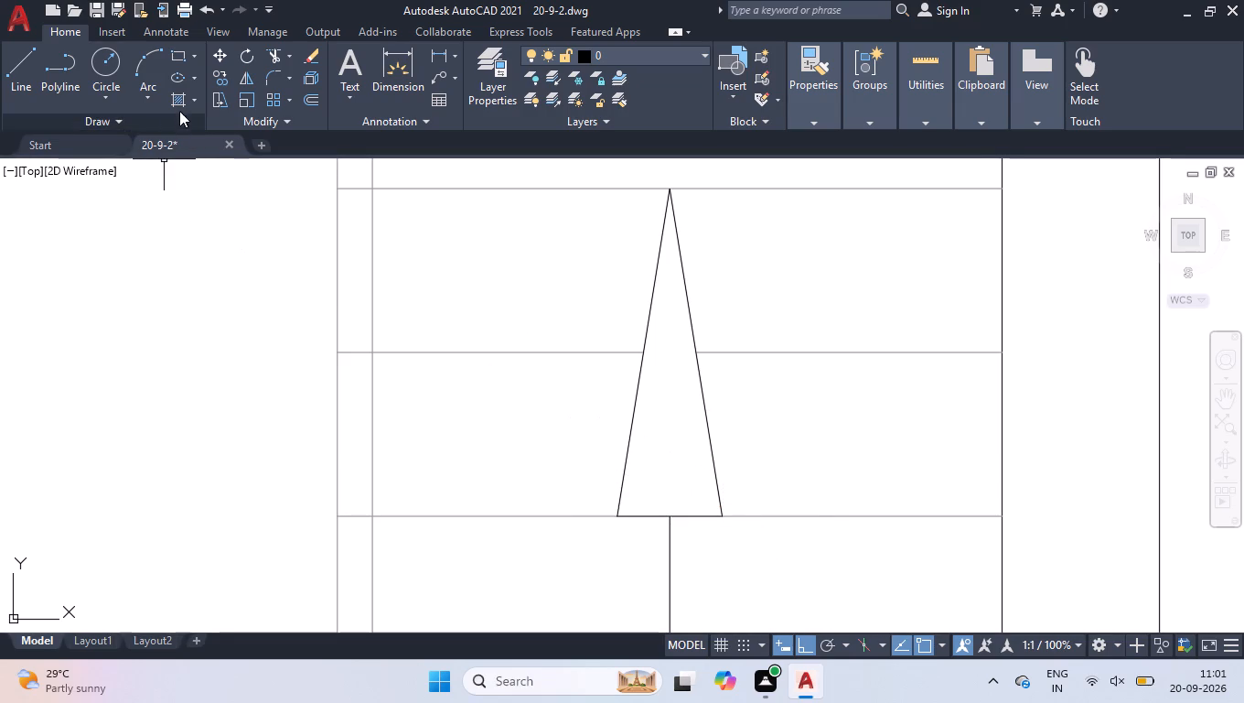
Fill the arrowhead triangle with a SOLID hatch.
{"action": "left_click", "coordinate": [178, 99]}
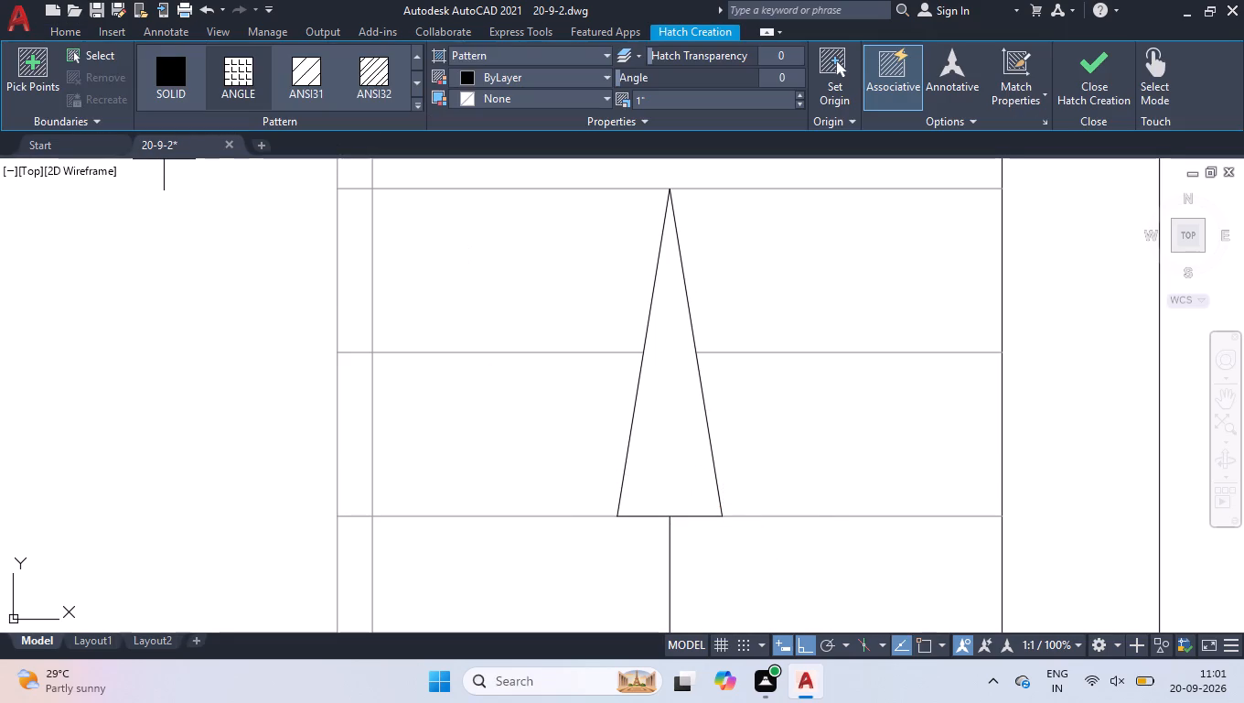
{"action": "left_click", "coordinate": [152, 70]}
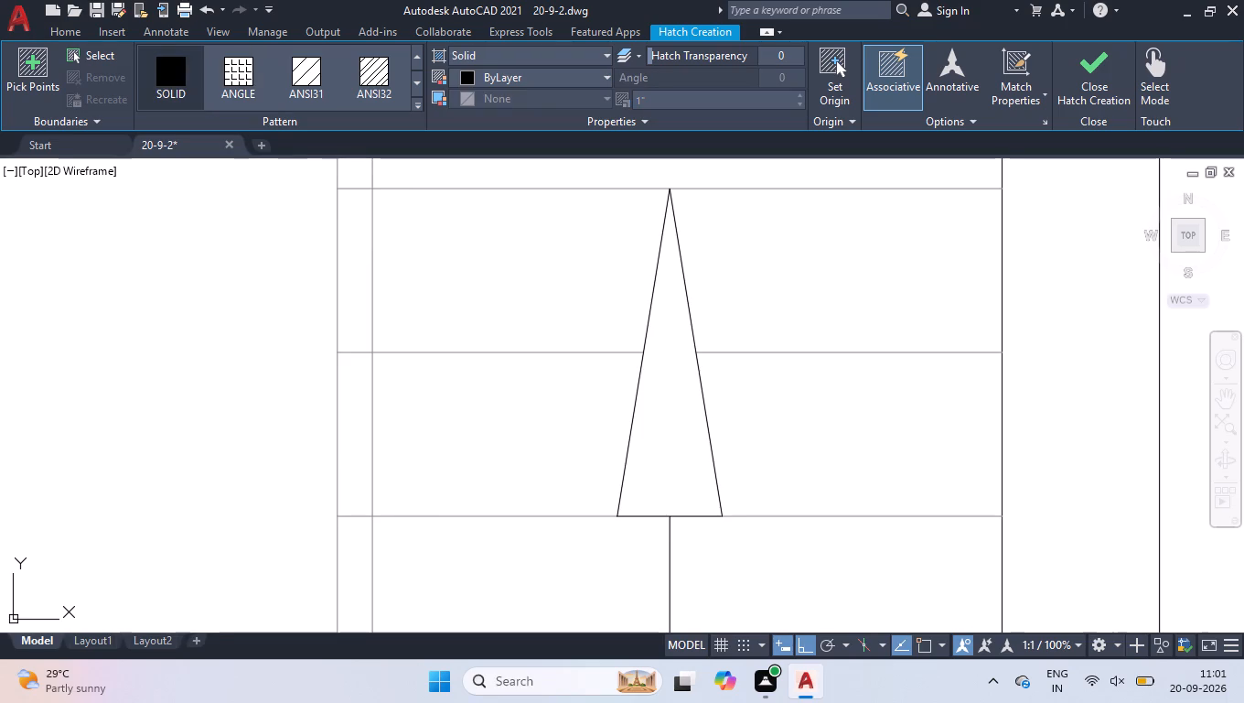
{"action": "left_click", "coordinate": [650, 441]}
{"action": "key", "text": "Return"}
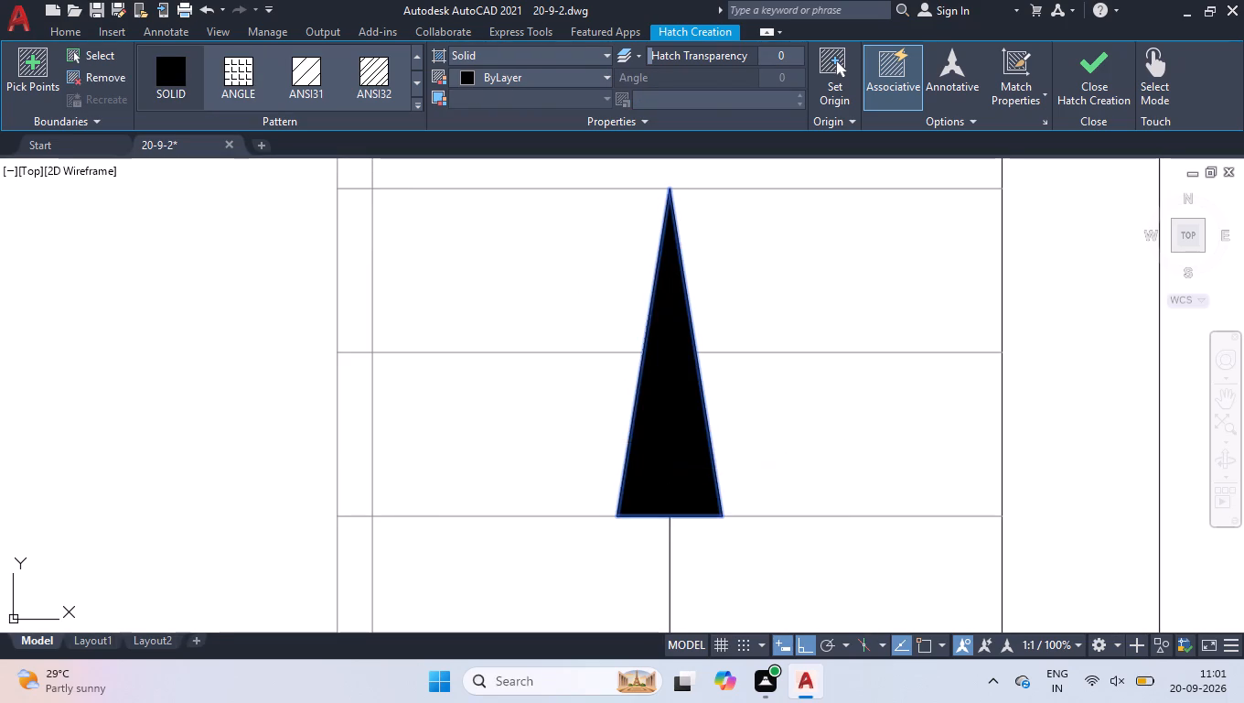
Display the drawing's log file name with LOGFILENAME.
{"action": "type", "text": "LOGFILE"}
{"action": "key", "text": "Return"}
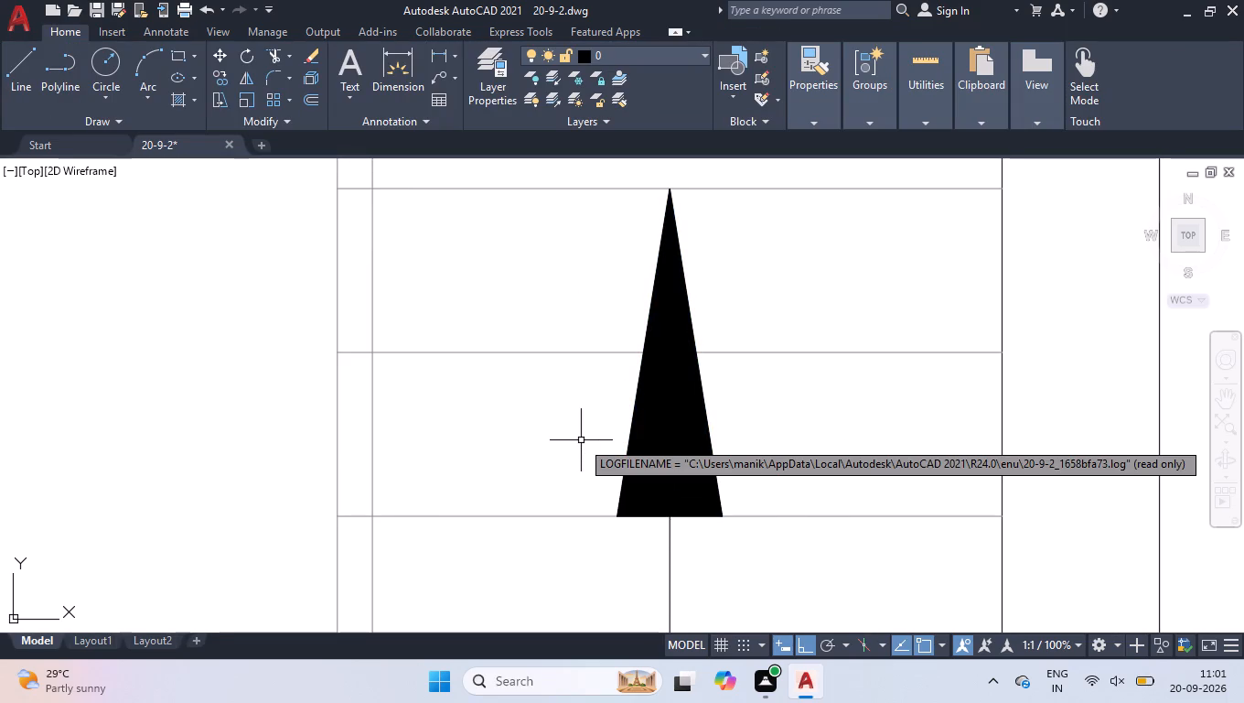